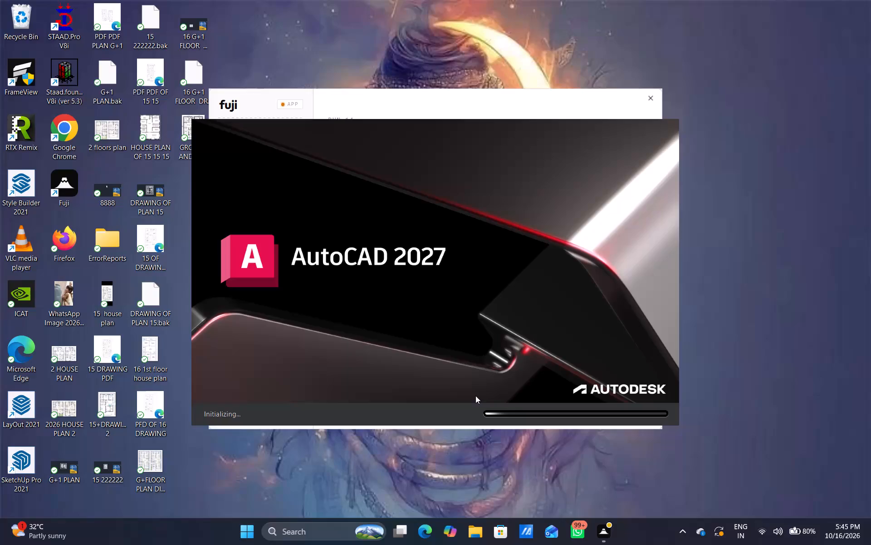
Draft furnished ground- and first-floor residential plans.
Create a new drawing and switch it to model space.
scroll(437, 385, "down", 2)
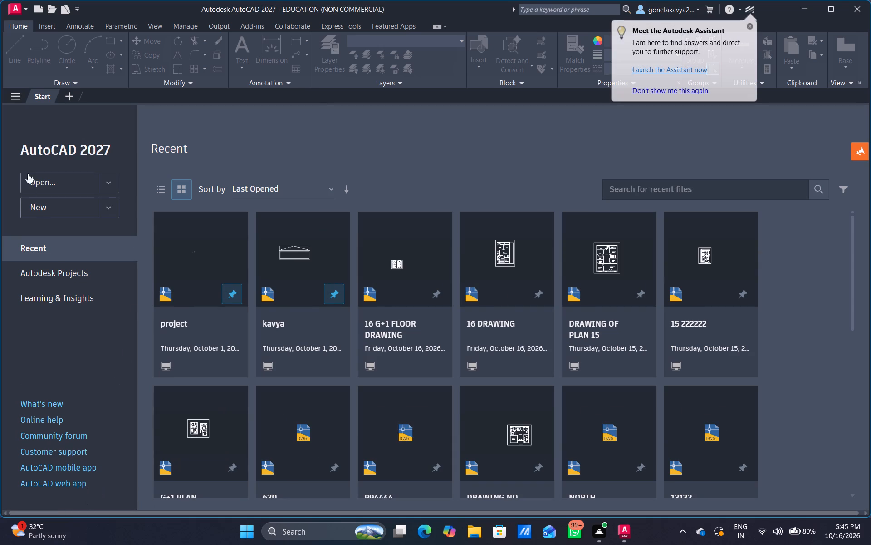
left_click(40, 206)
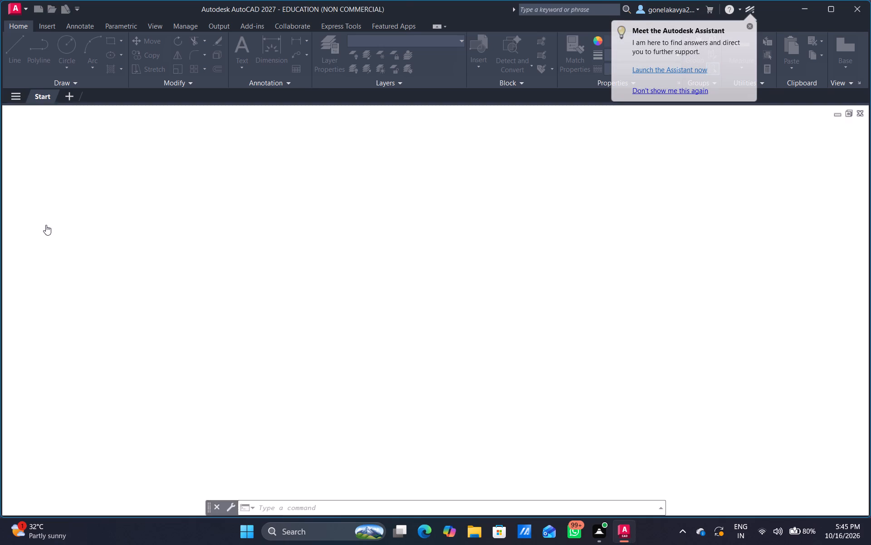
left_click(43, 505)
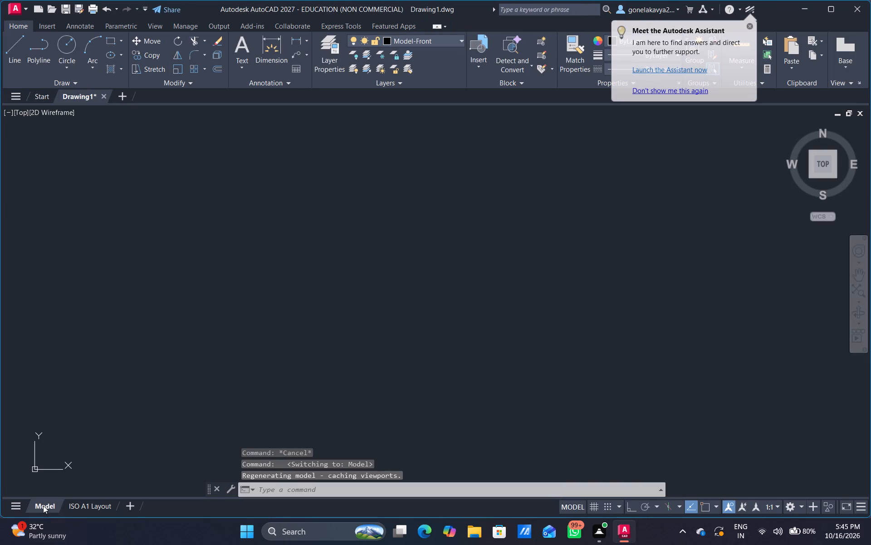
Turn on command log file recording with LOGFILEON.
left_click(319, 490)
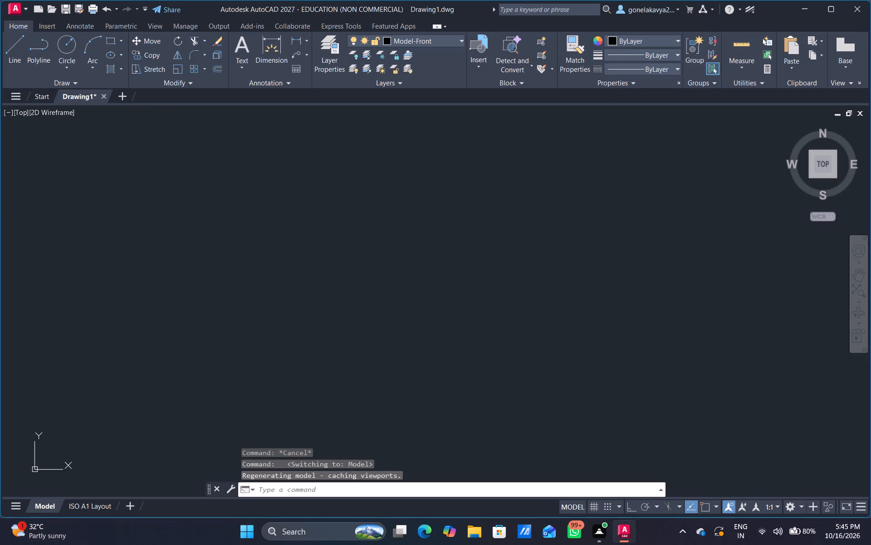
type("LO")
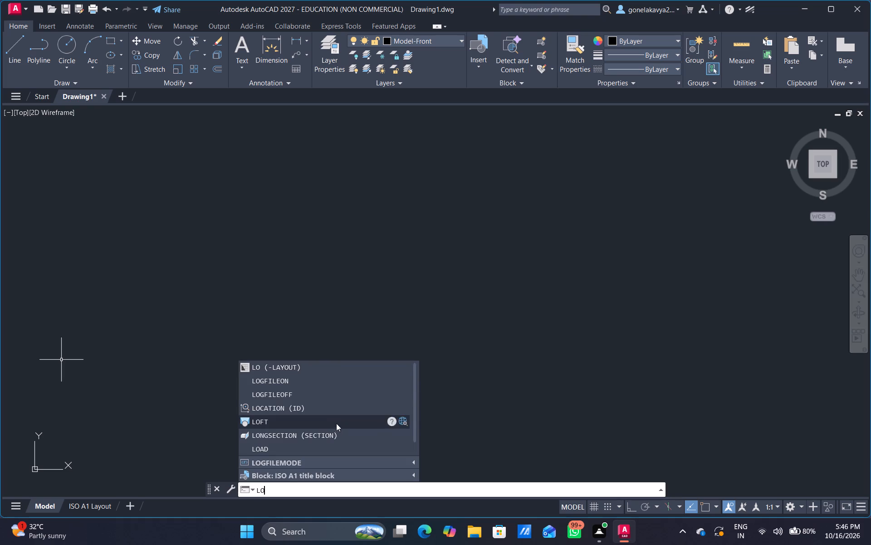
left_click(326, 380)
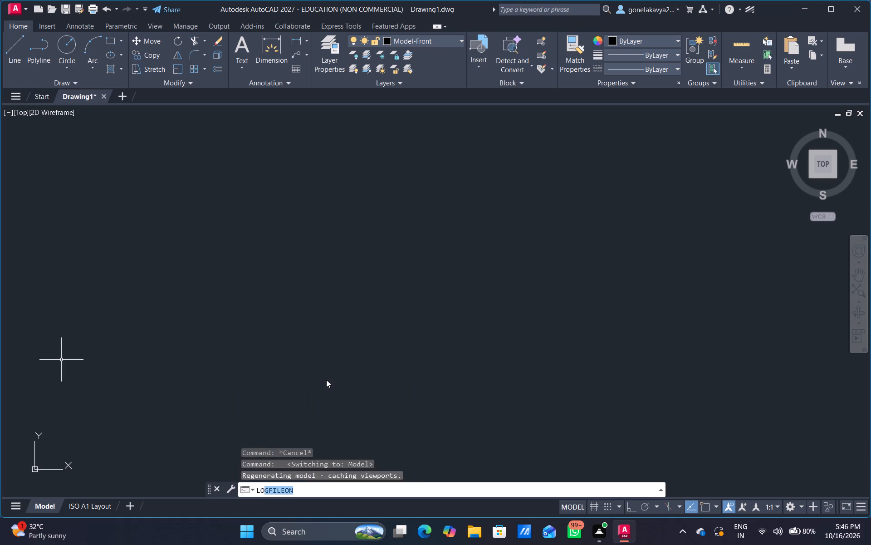
Configure the drawing units to Engineering length with 0'-0" precision and inches for the insertion scale.
type("UN")
key("Return")
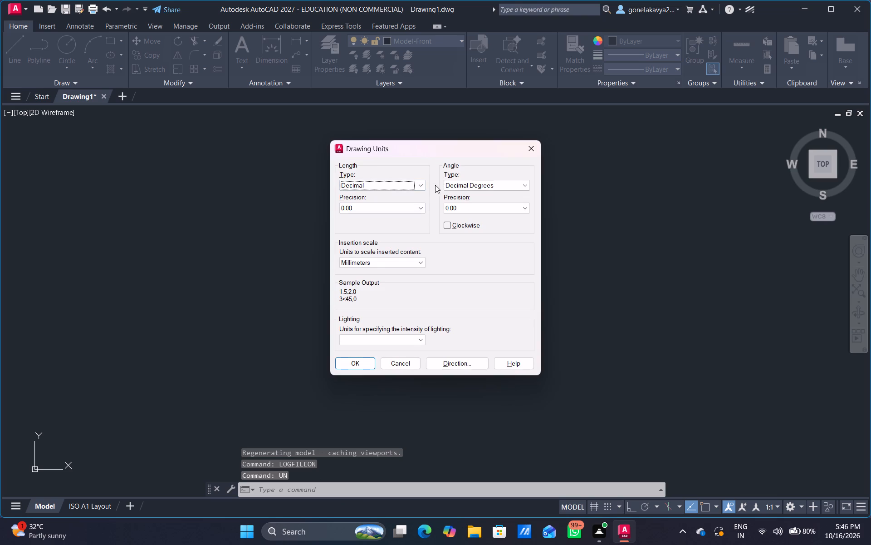
left_click(423, 188)
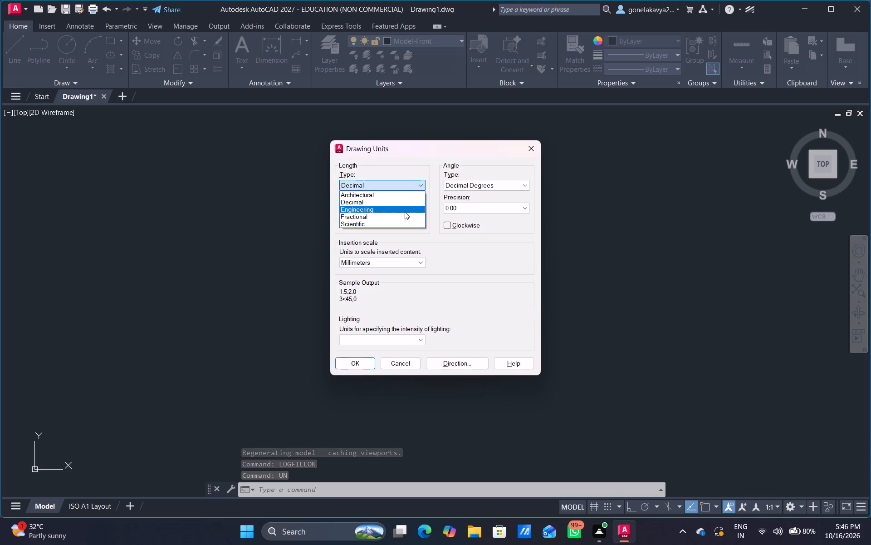
left_click(405, 212)
left_click(409, 202)
left_click(413, 208)
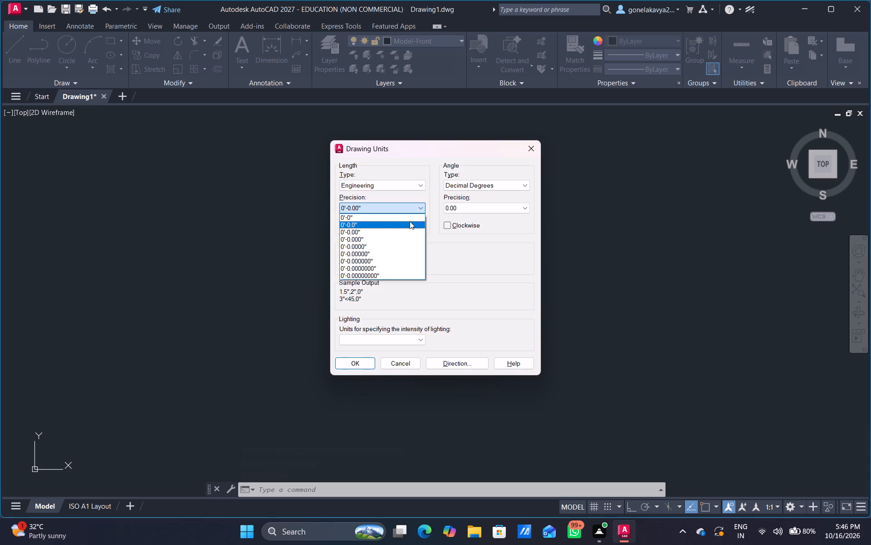
left_click(404, 216)
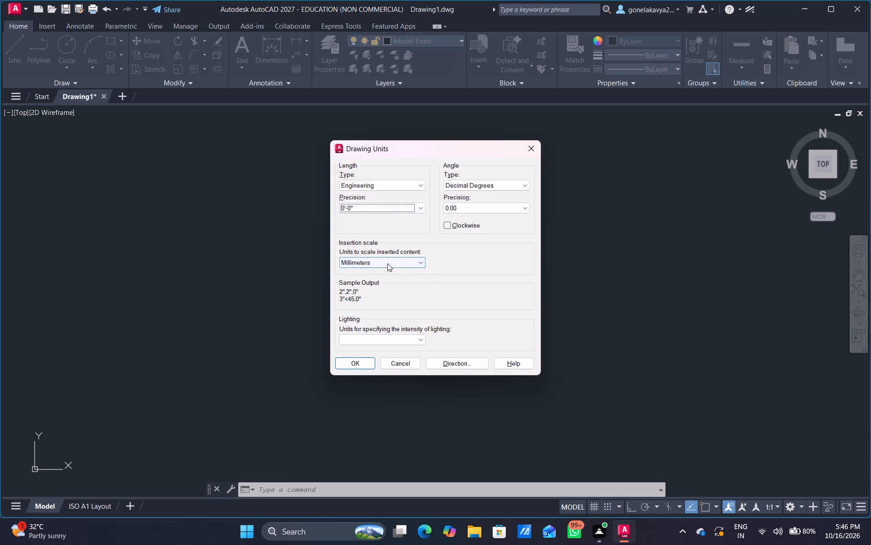
left_click(387, 262)
left_click(389, 278)
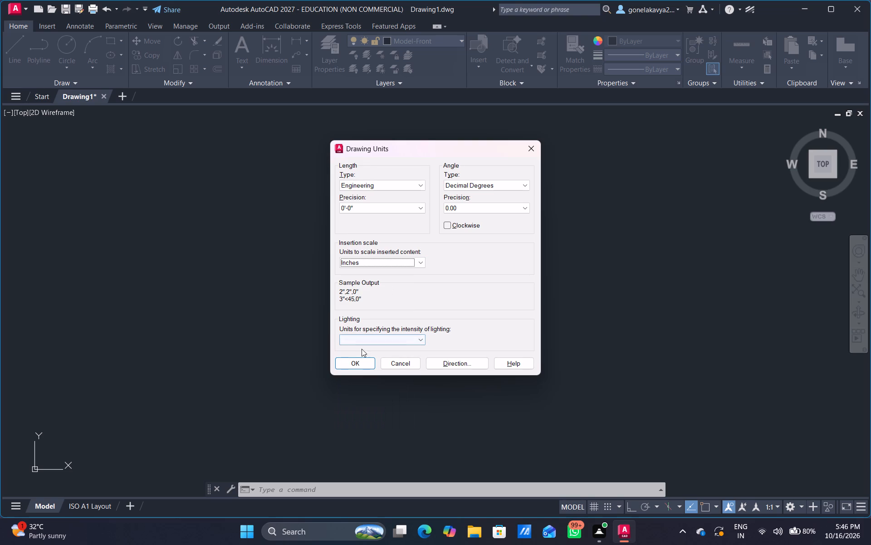
left_click(367, 357)
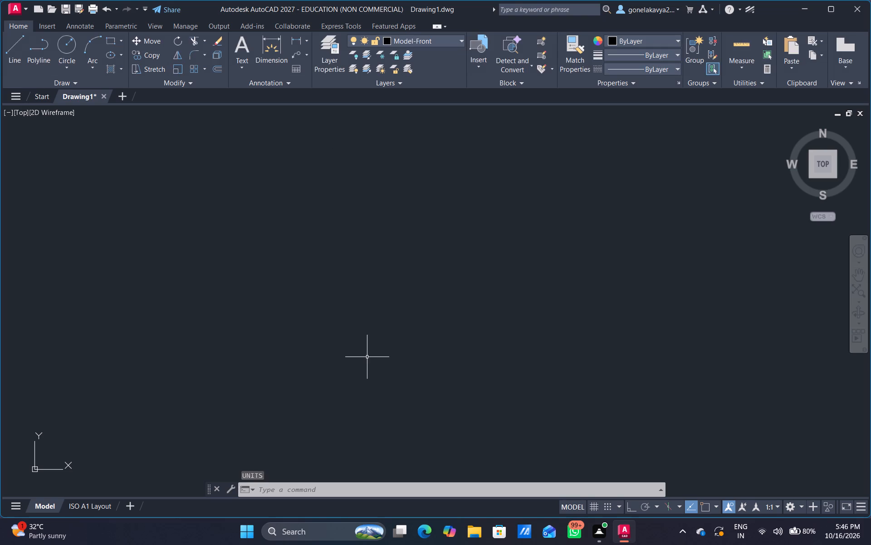
Set the ISO-25 style override's primary linear dimension units to Engineering with 0'-0" precision.
key("d")
key("Return")
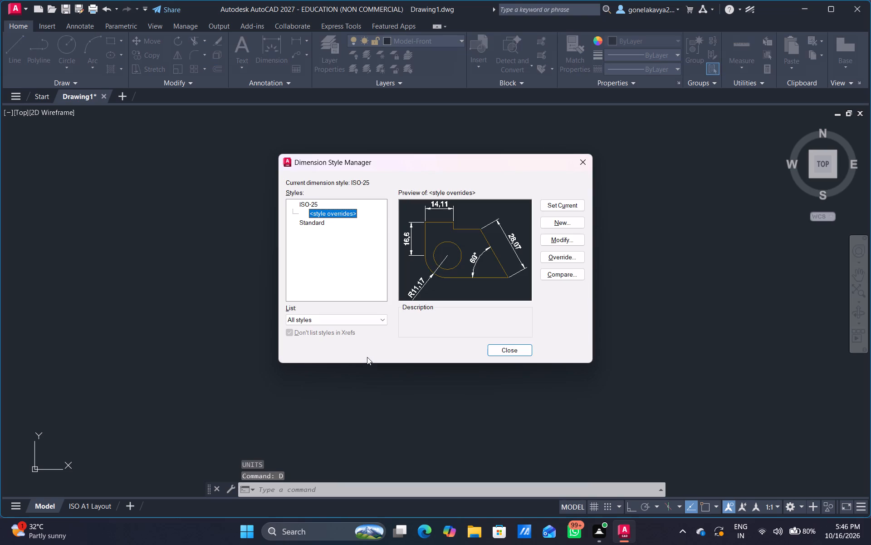
left_click(563, 242)
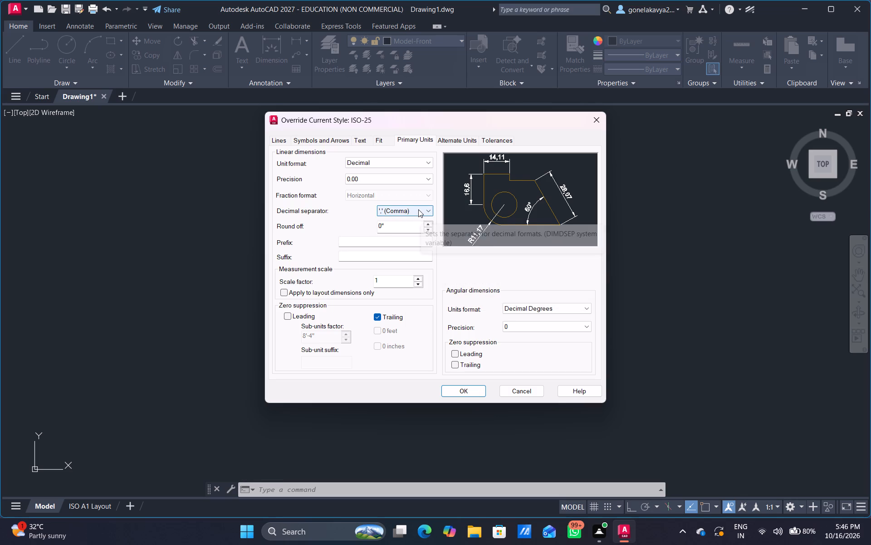
left_click(404, 154)
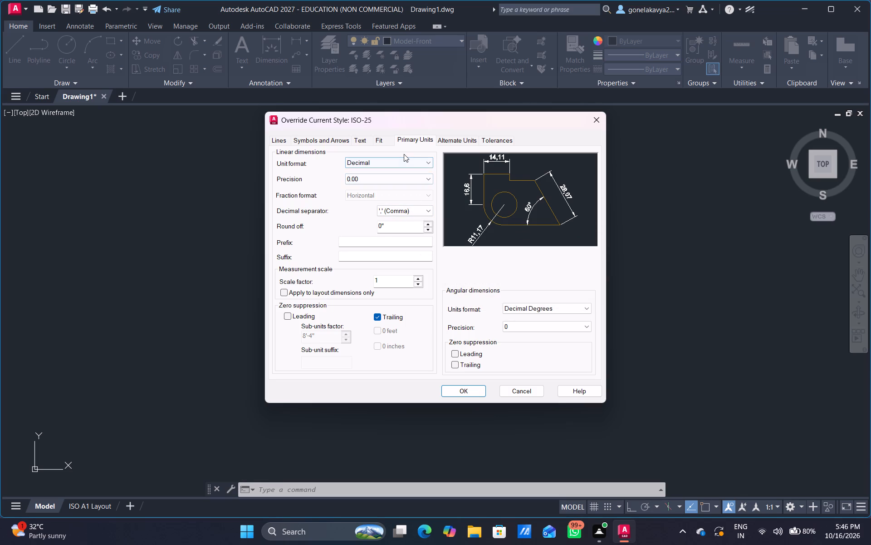
left_click(404, 162)
left_click(406, 184)
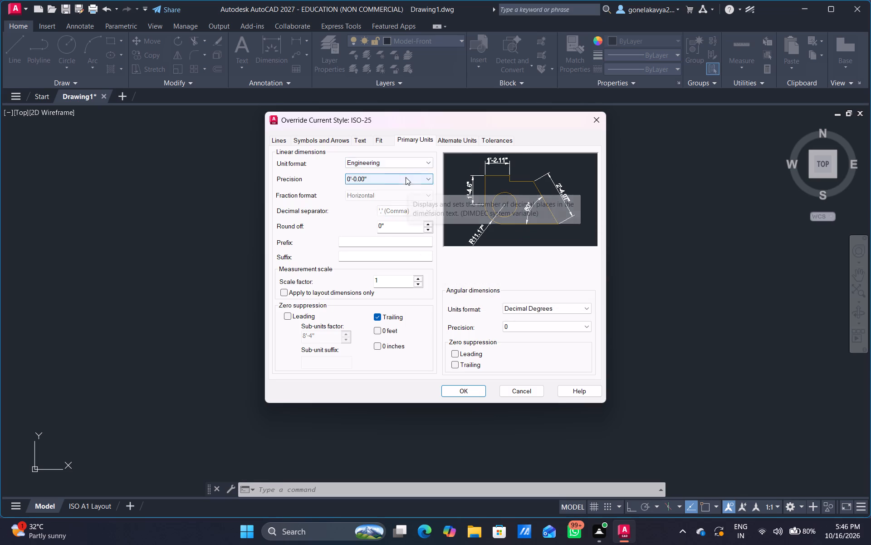
left_click(406, 177)
left_click(404, 190)
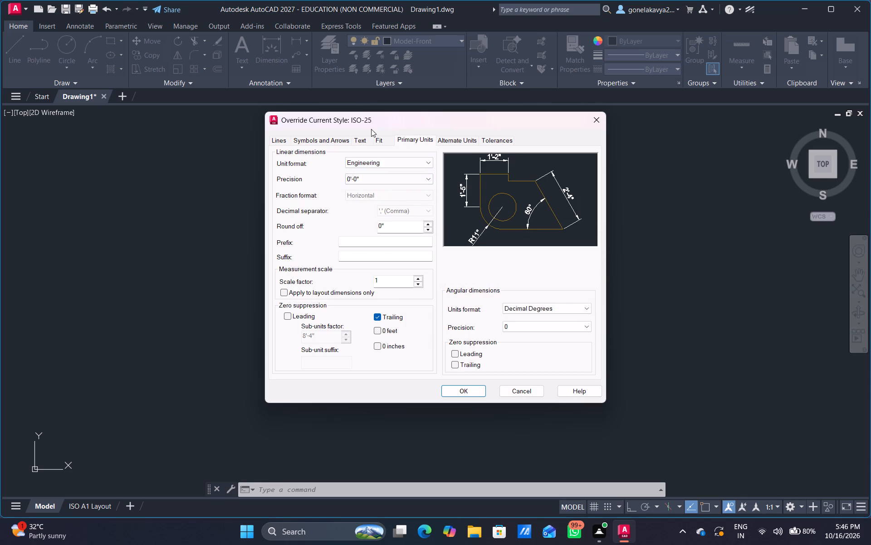
Set the dimension text height to 1 in the ISO-25 style override, make the override current and close the style manager.
left_click(357, 143)
left_click_drag(411, 216, 343, 235)
key("BackSpace")
key("1")
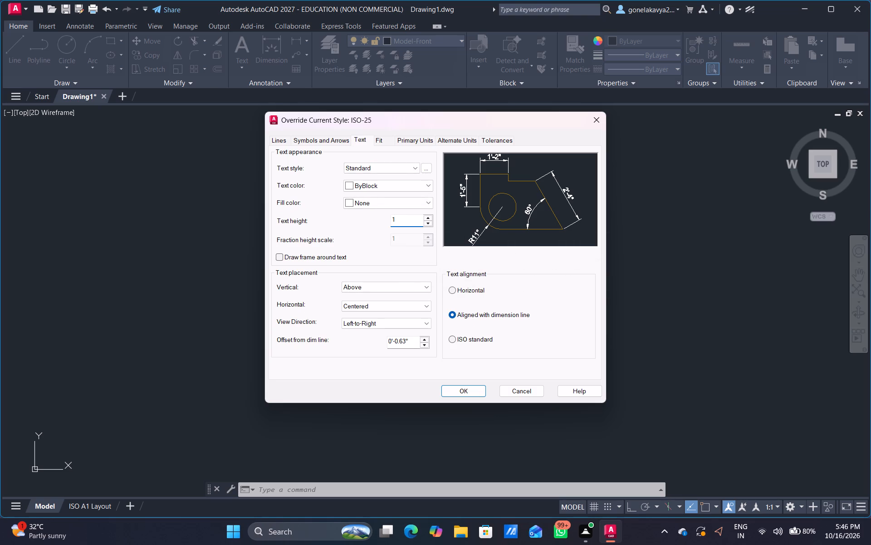
left_click(477, 387)
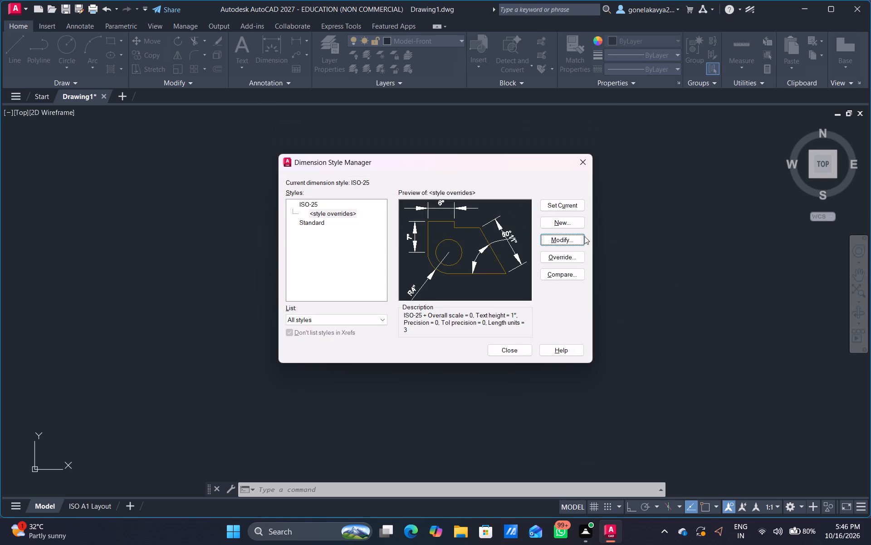
left_click(577, 209)
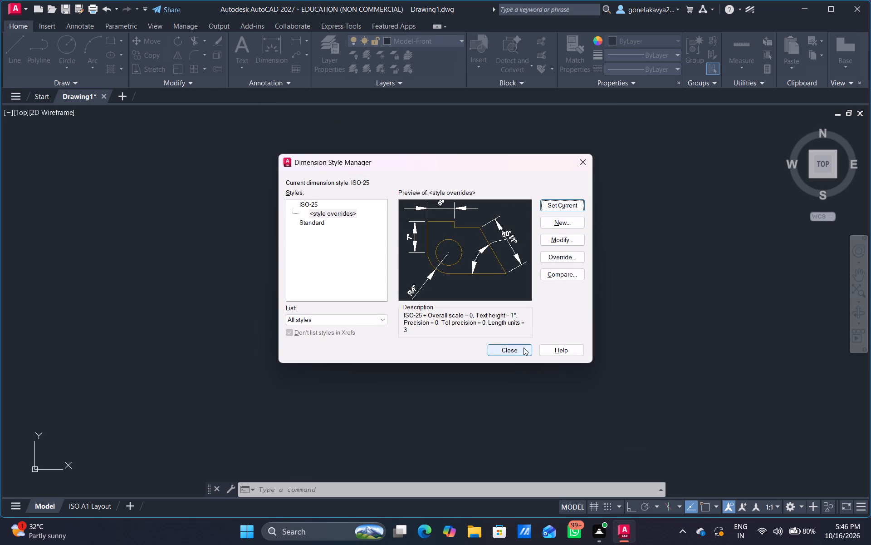
left_click(524, 347)
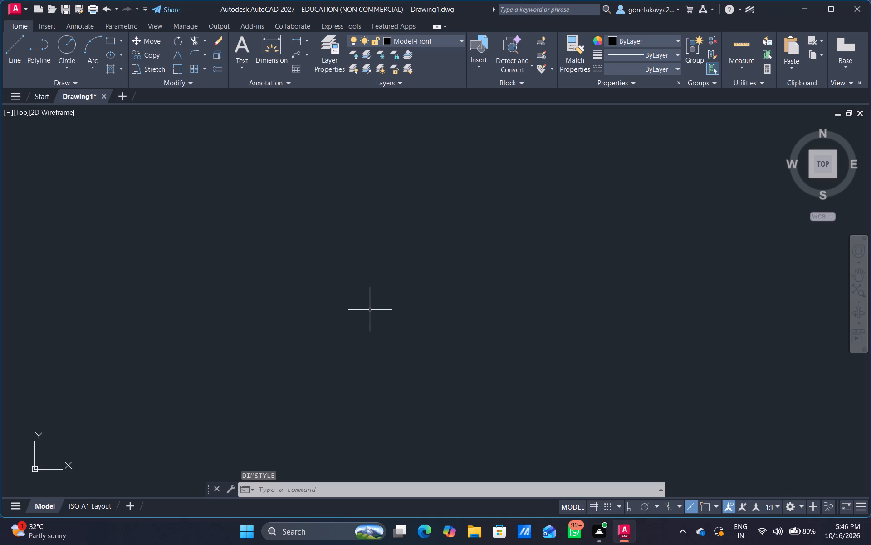
Start a line in the empty drawing area with Ortho on and draw a 40' segment vertically upward.
key("l")
key("Return")
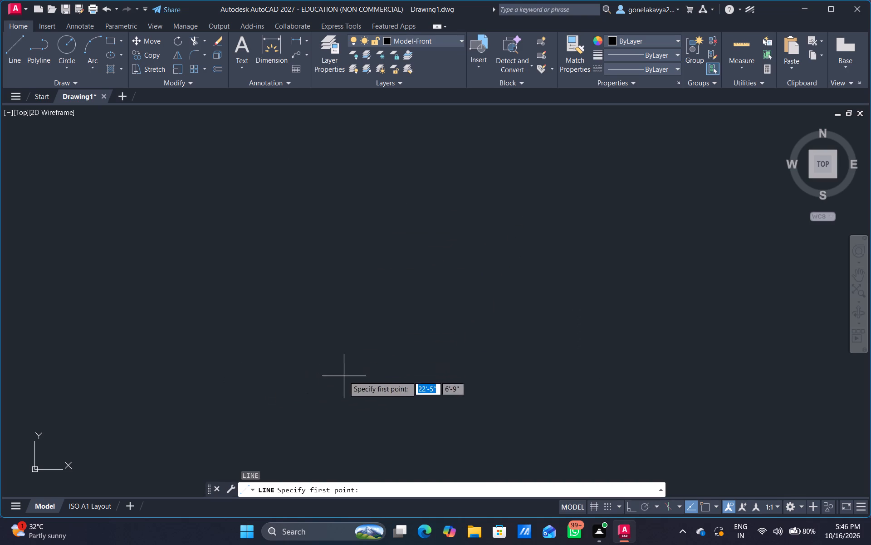
left_click(621, 506)
left_click(626, 503)
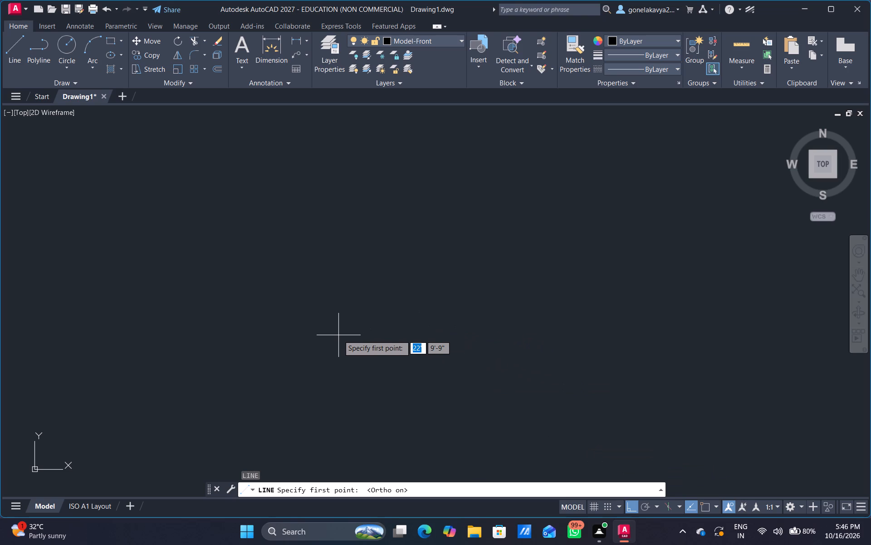
left_click_drag(304, 407, 309, 385)
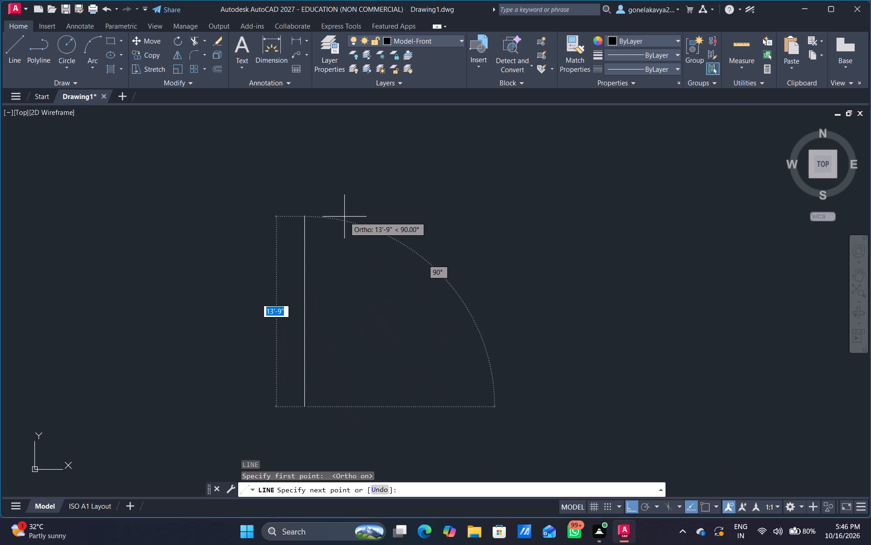
key("4")
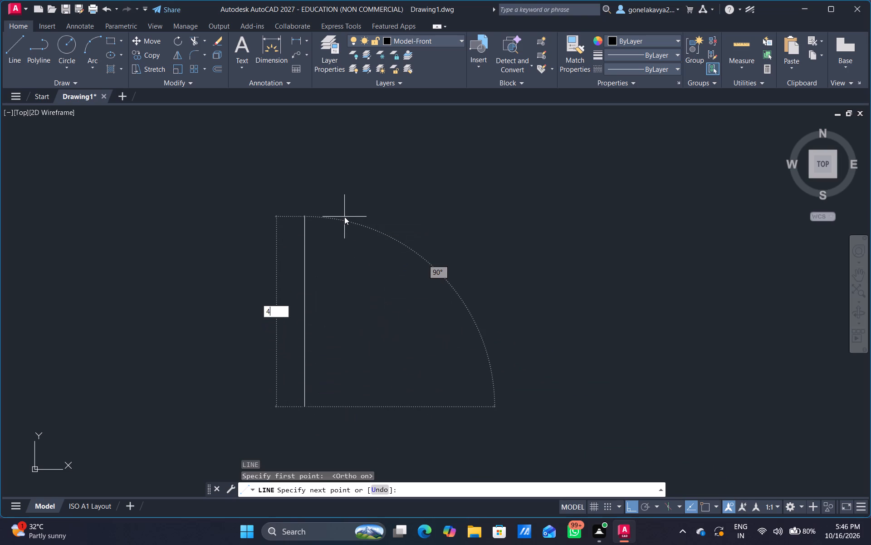
key("0")
key("apostrophe")
key("Return")
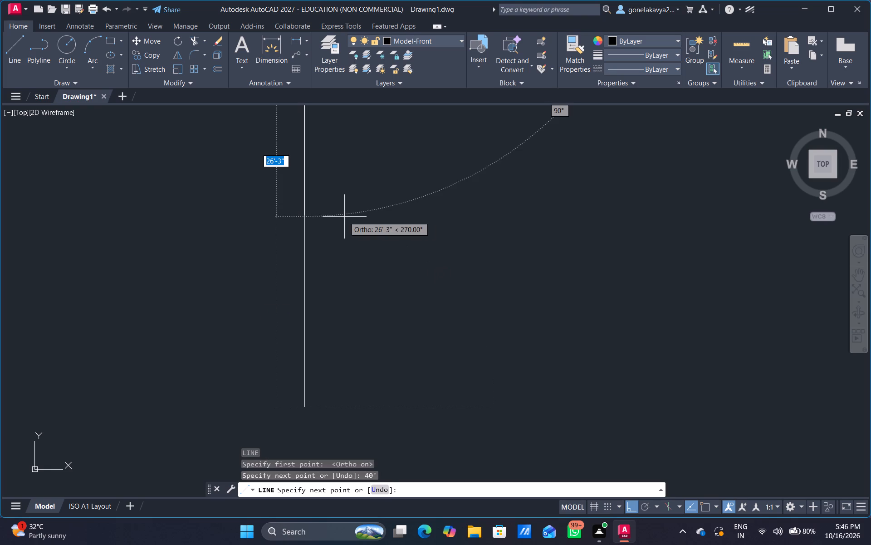
Continue the line with a 9' horizontal segment to the right from the vertical segment's top end.
scroll(344, 217, "down", 3)
middle_click_drag(344, 217, 314, 334)
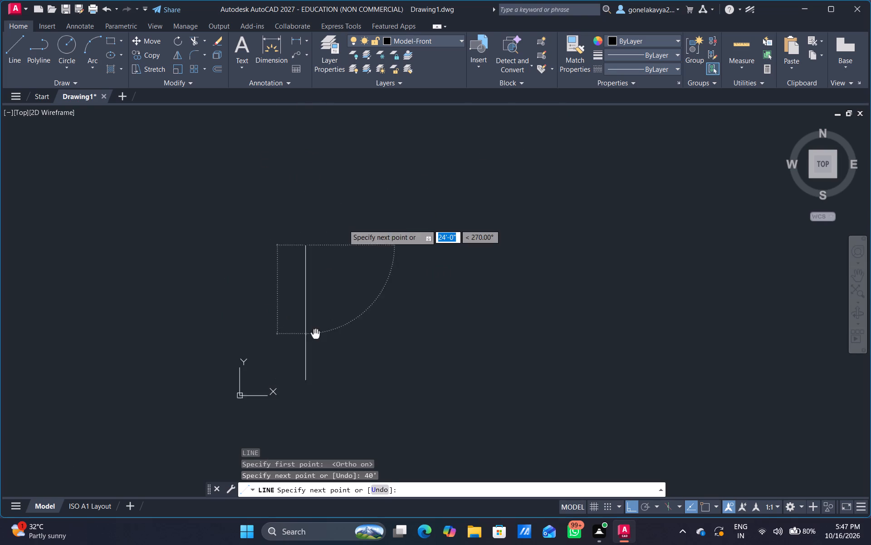
middle_click_drag(314, 334, 311, 331)
type("9'")
key("Return")
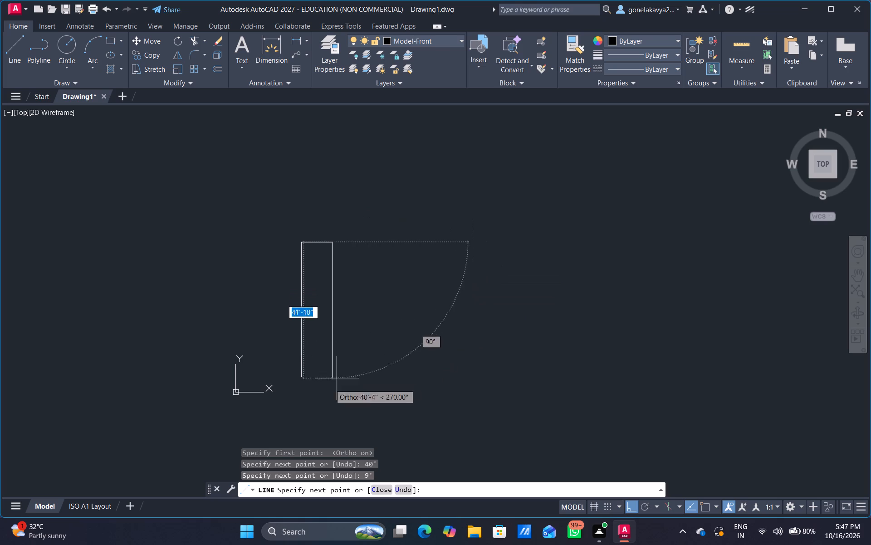
Extend the top edge to the right with another horizontal segment about 33'-3" long.
scroll(309, 358, "up", 1)
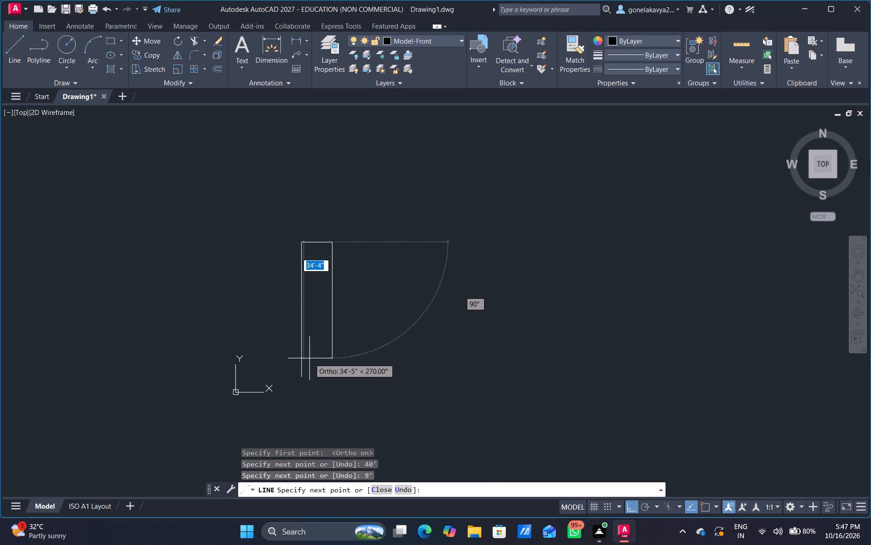
scroll(309, 358, "up", 1)
middle_click_drag(310, 357, 298, 250)
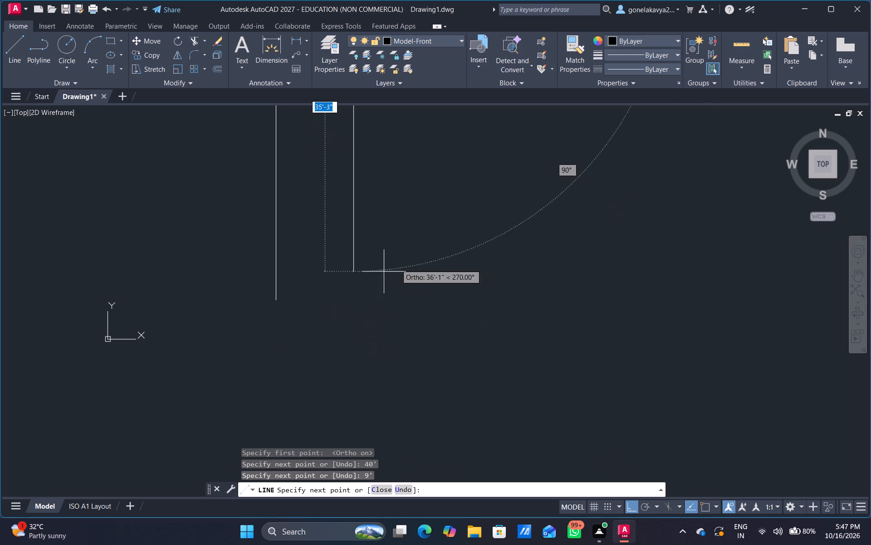
middle_click_drag(429, 243, 391, 436)
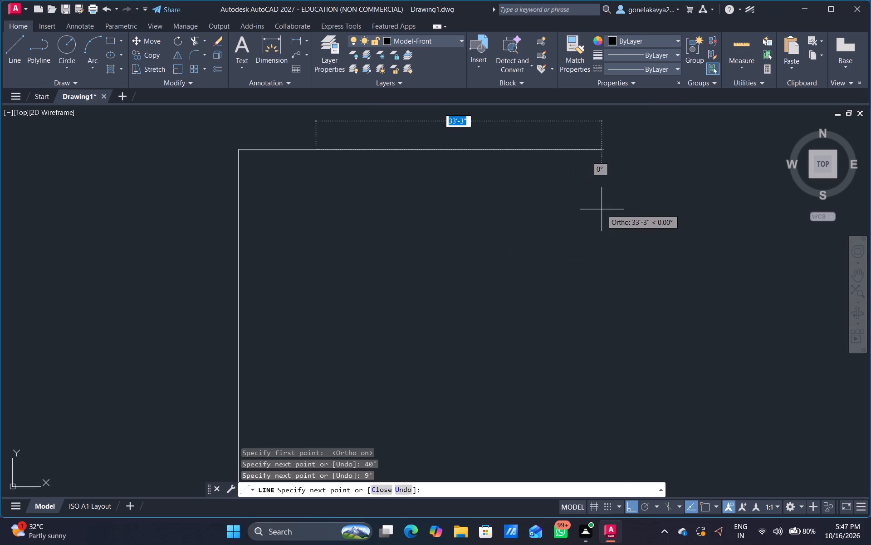
left_click(602, 209)
Continue the line with a 40' segment straight down from the top edge's right end.
scroll(626, 377, "down", 2)
middle_click_drag(626, 377, 584, 238)
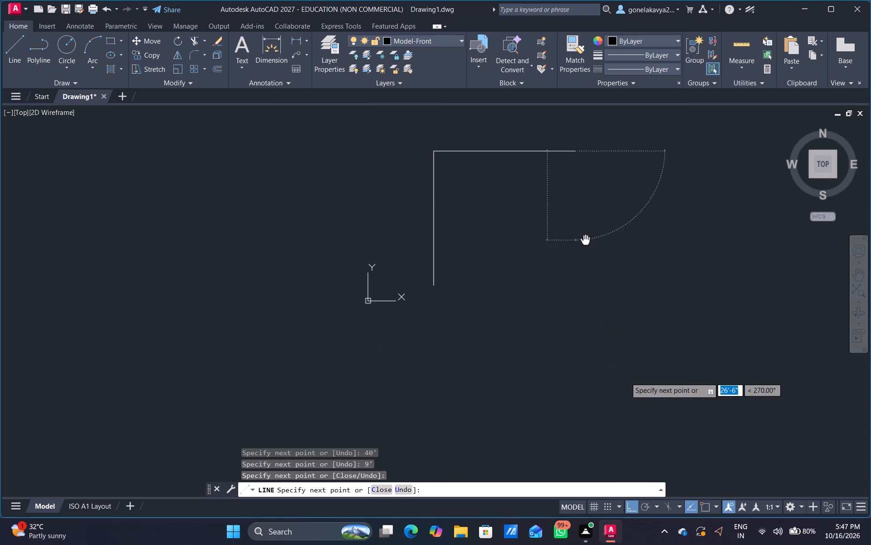
middle_click_drag(584, 238, 584, 238)
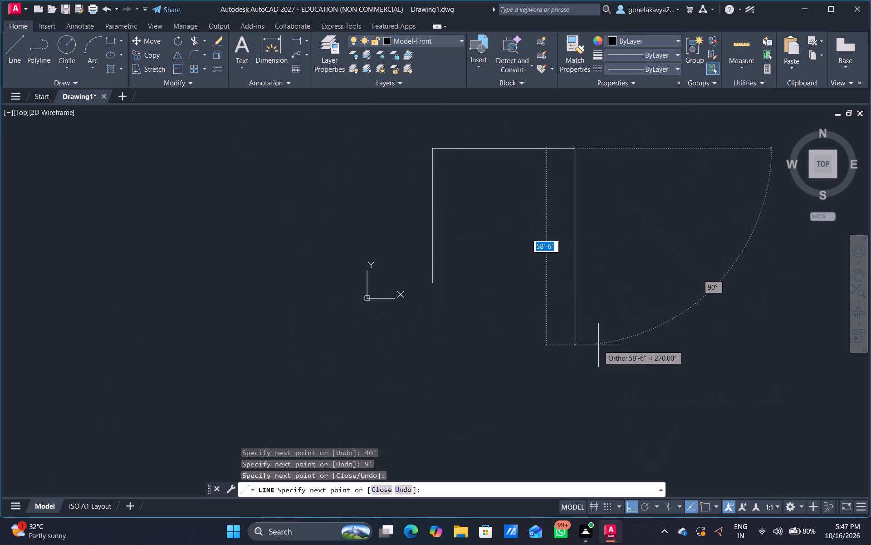
type("40'")
key("Return")
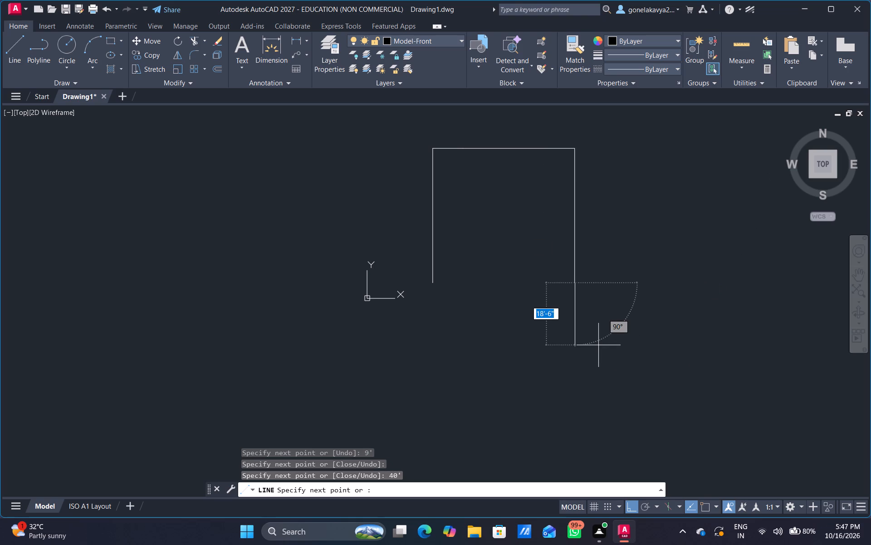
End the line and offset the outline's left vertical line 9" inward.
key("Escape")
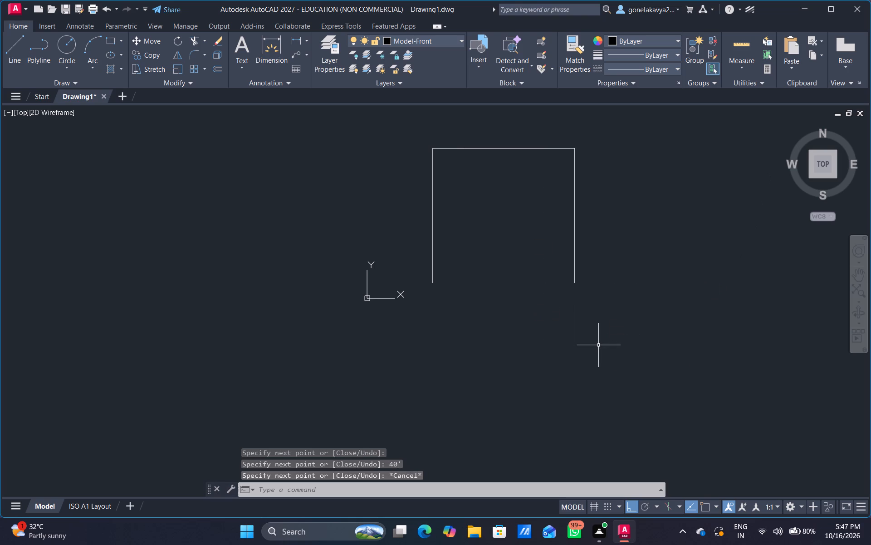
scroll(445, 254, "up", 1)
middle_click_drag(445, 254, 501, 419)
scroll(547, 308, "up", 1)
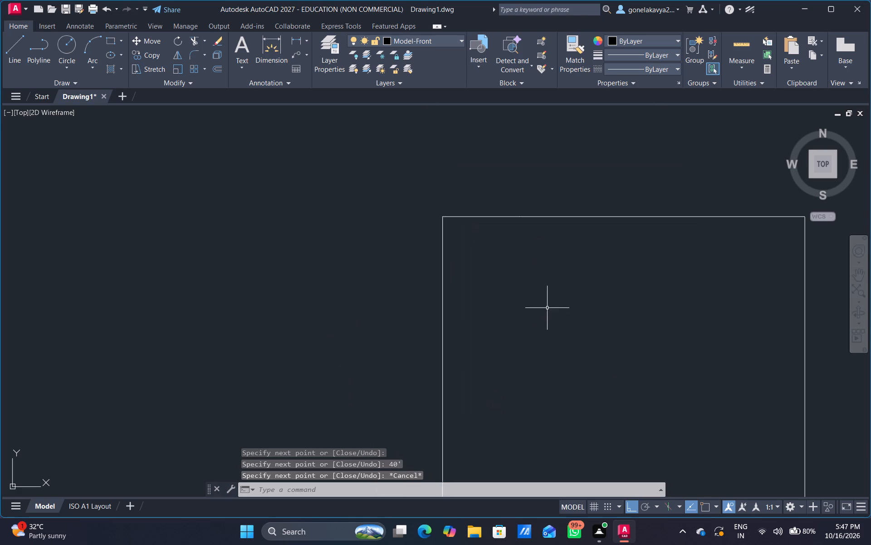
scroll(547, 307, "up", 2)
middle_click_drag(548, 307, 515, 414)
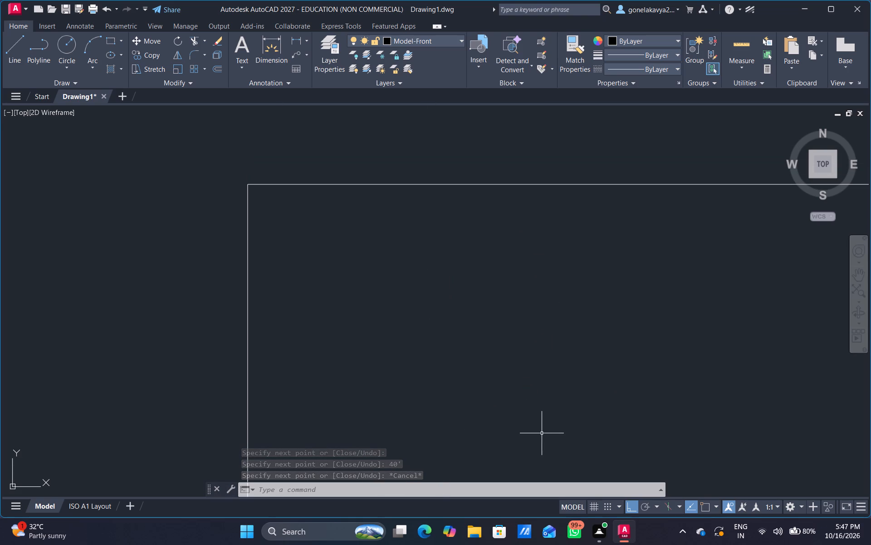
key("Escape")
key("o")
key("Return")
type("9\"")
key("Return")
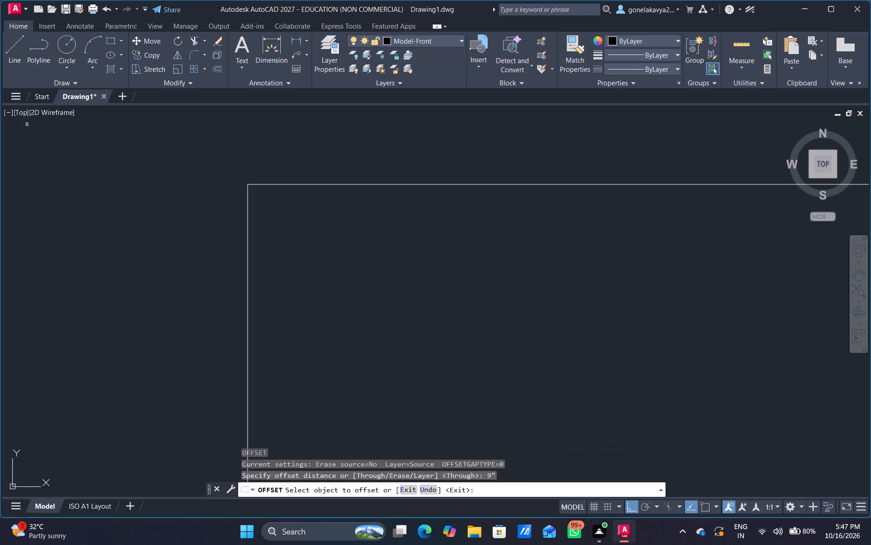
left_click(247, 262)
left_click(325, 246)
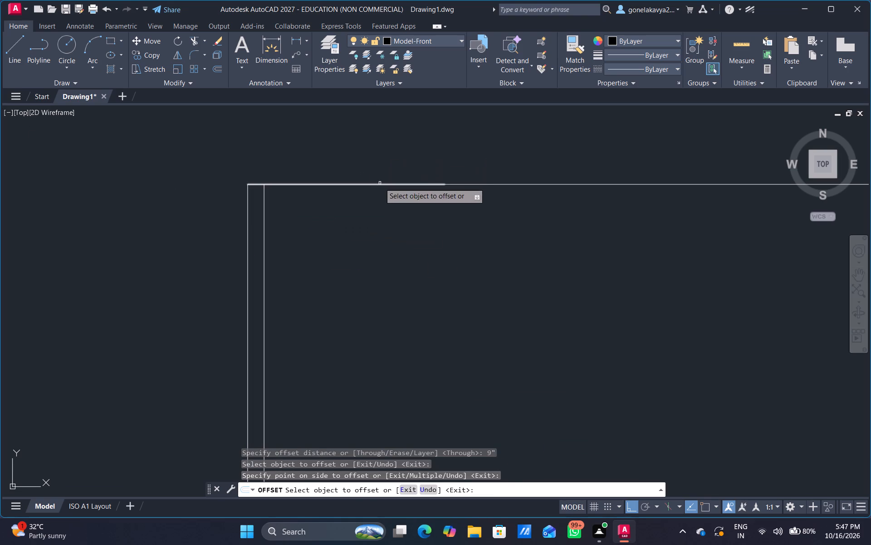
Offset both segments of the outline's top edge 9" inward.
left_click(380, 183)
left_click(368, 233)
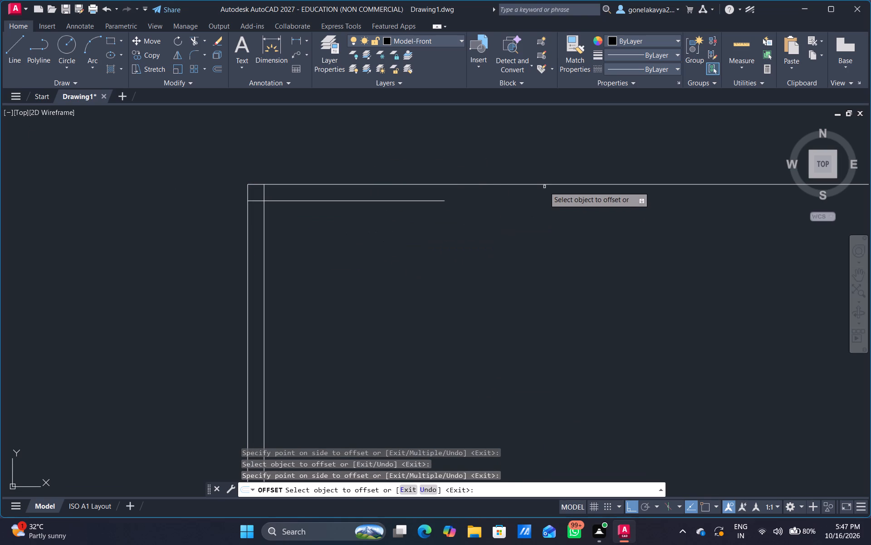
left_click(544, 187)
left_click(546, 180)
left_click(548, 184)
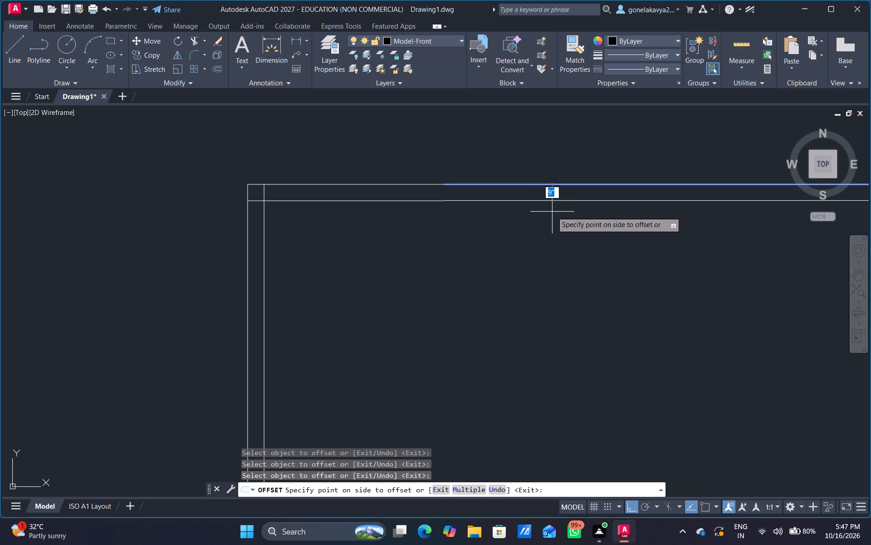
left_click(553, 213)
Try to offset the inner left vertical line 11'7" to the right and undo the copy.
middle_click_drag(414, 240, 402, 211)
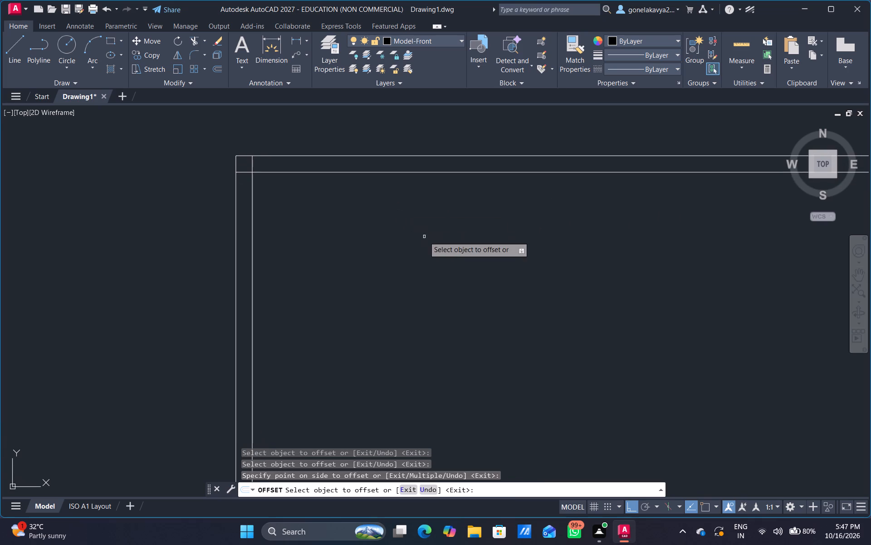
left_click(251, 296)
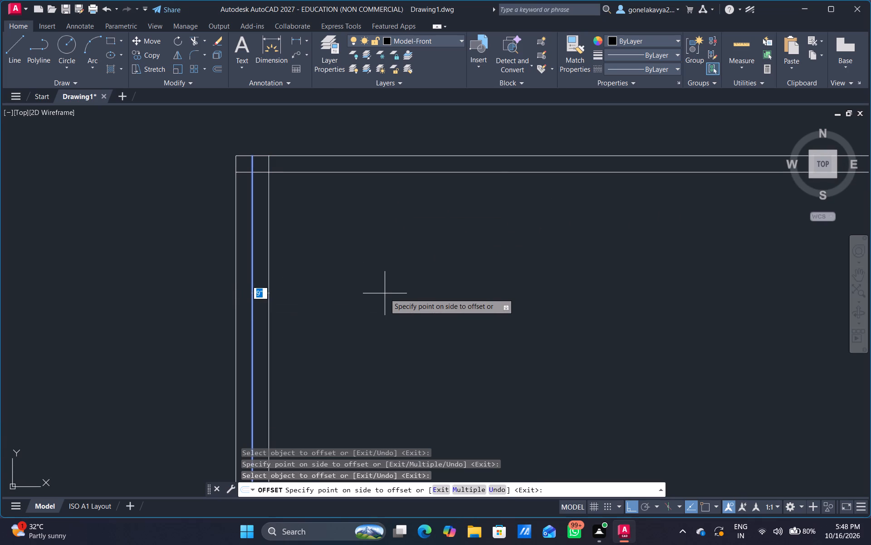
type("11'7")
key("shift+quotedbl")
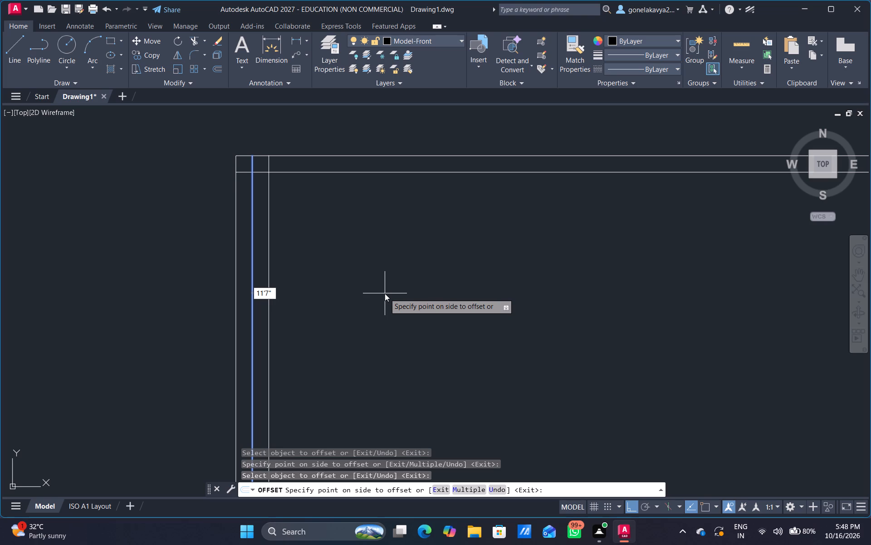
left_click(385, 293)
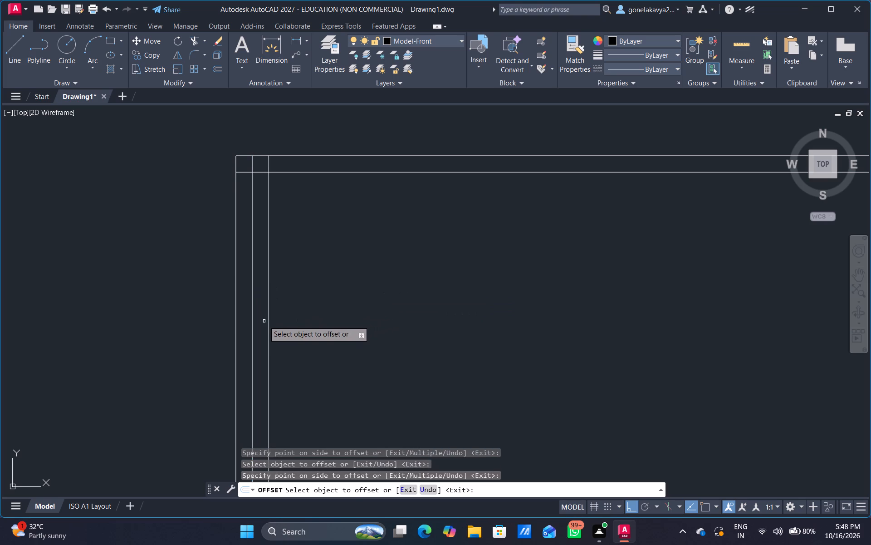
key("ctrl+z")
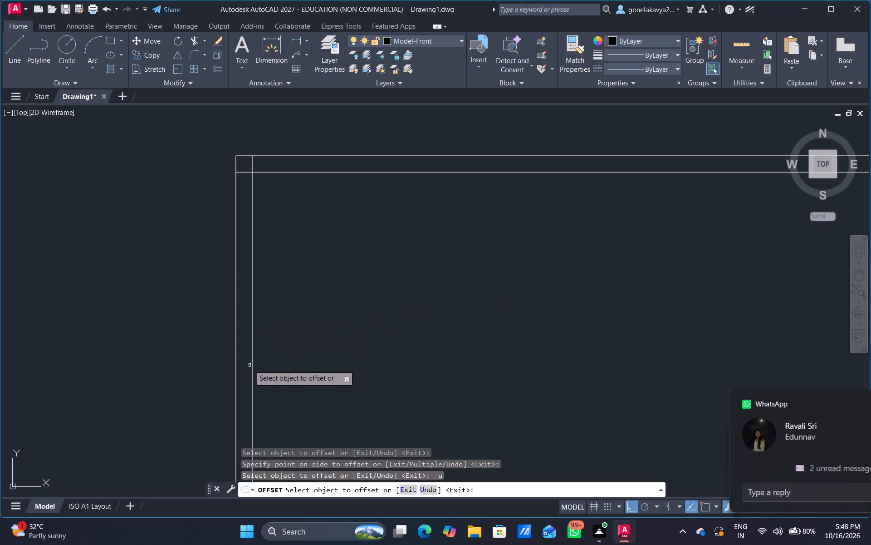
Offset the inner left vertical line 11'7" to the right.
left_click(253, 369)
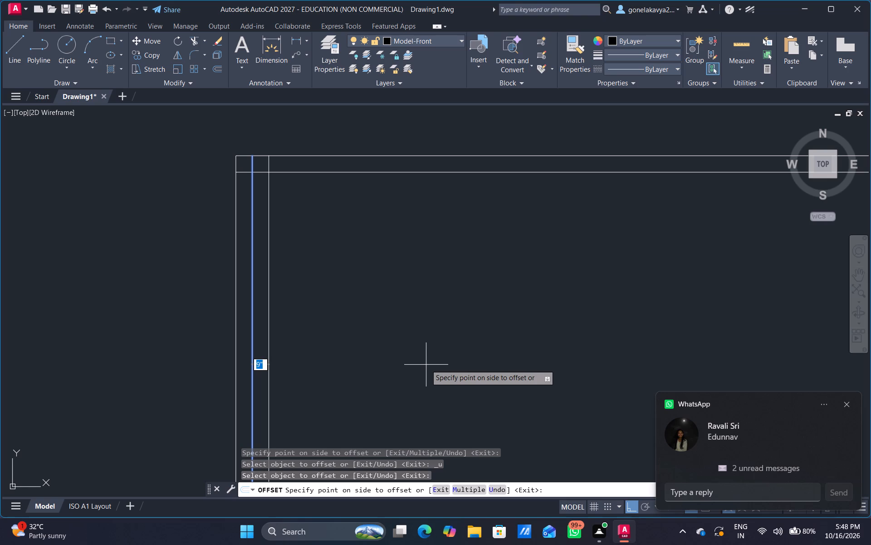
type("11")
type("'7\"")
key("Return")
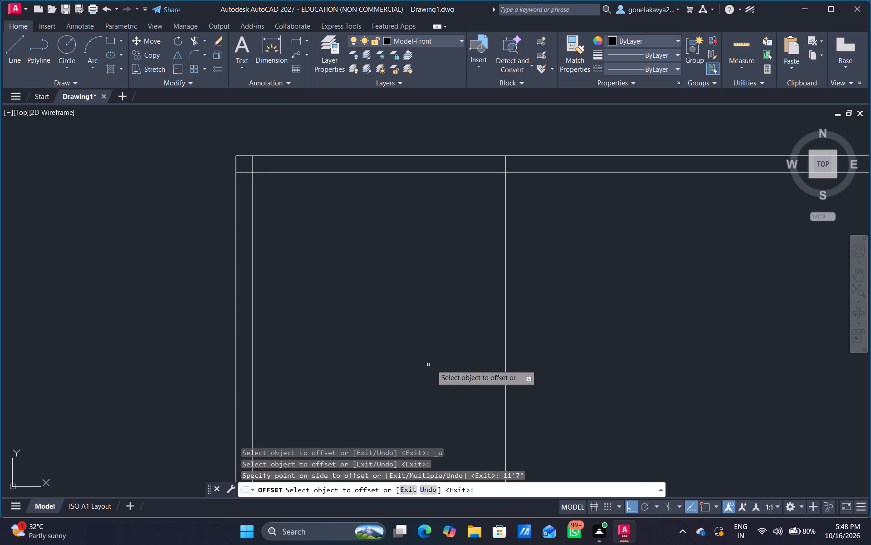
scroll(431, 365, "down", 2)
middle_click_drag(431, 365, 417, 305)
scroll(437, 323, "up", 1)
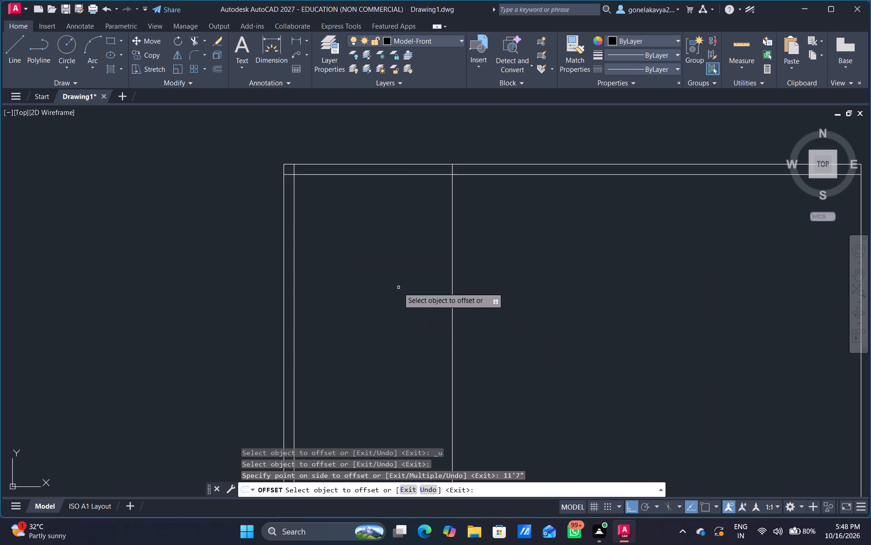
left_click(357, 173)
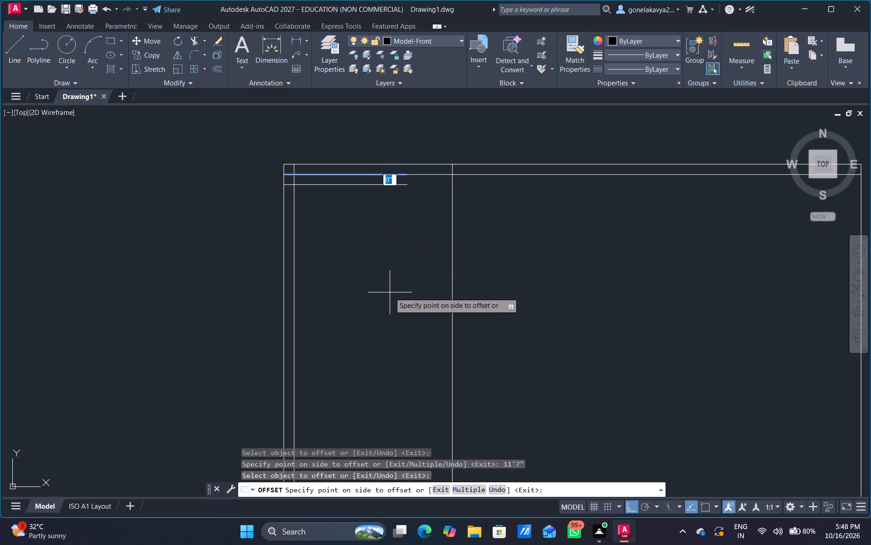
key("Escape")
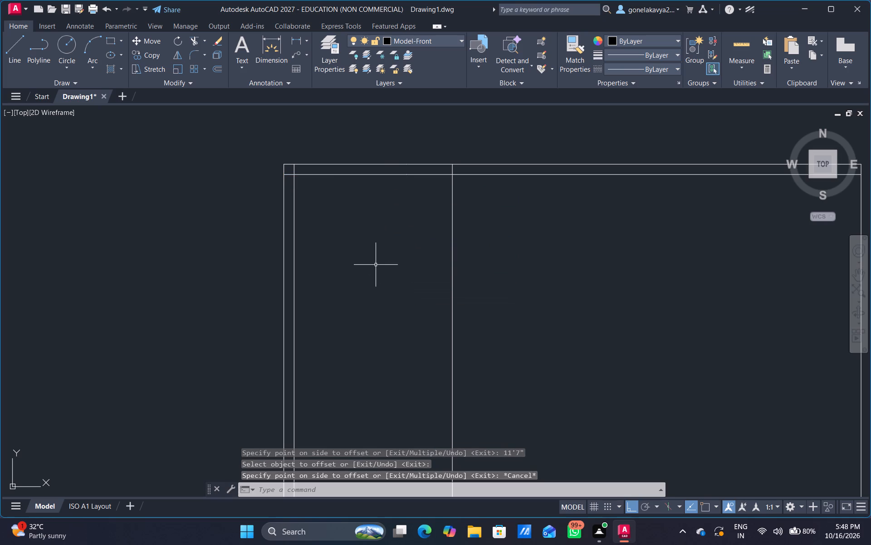
Undo all the offsets and the three-sided line outline.
key("ctrl+z")
key("ctrl+z")
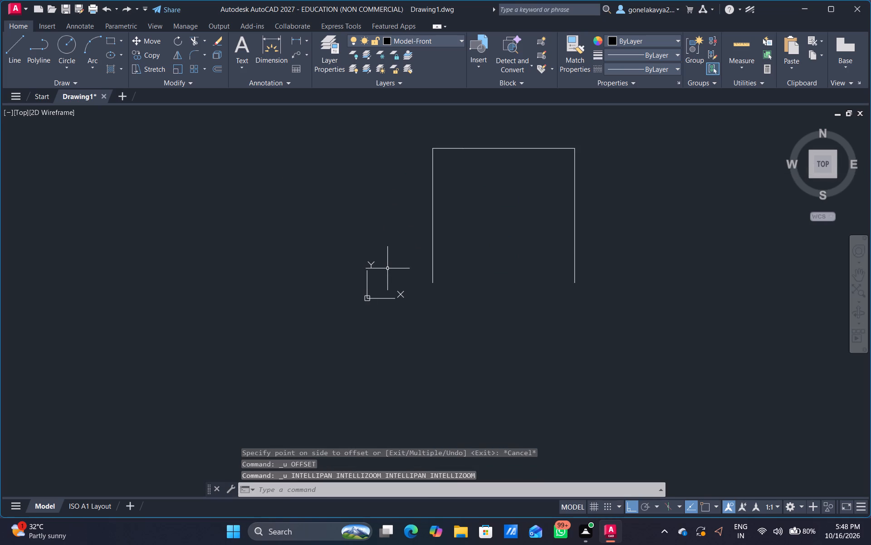
key("ctrl+z")
key("Escape")
Start a new line in the empty drawing area with Ortho on and draw a 40' segment vertically upward.
key("l")
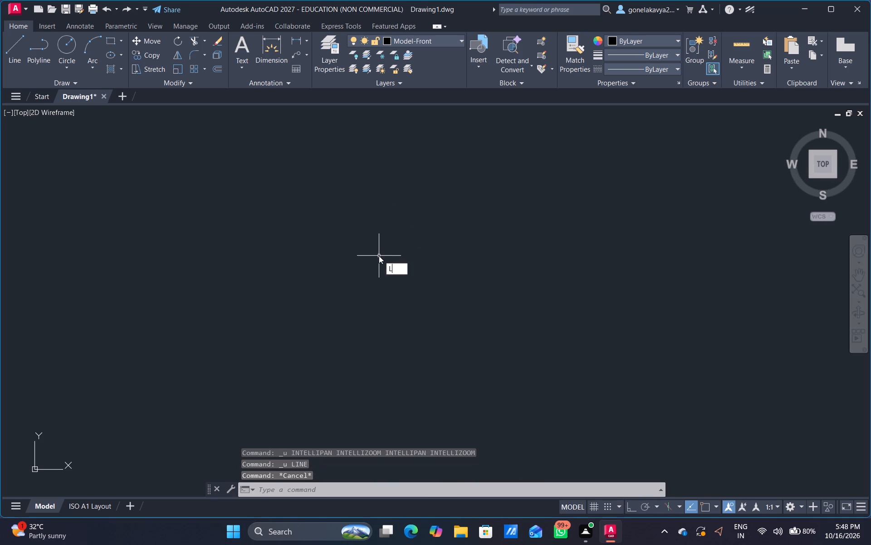
key("Return")
left_click_drag(337, 402, 332, 335)
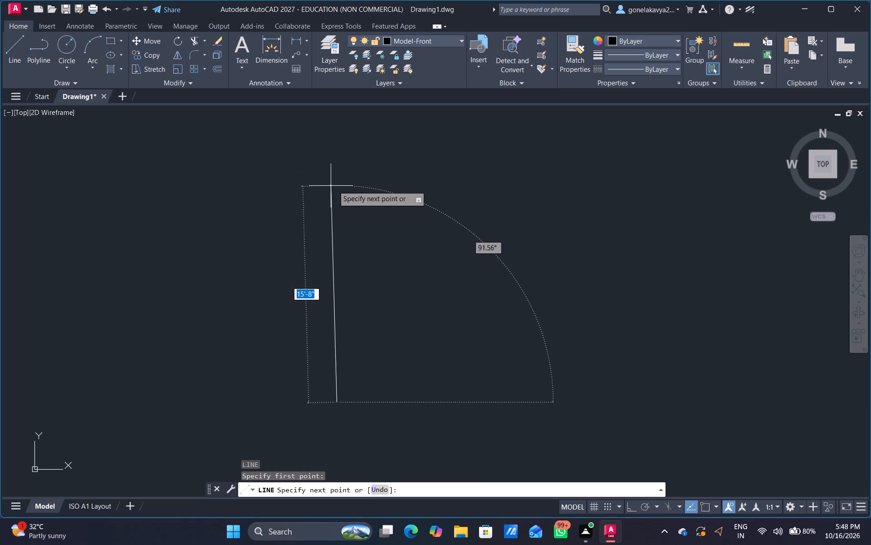
left_click(630, 508)
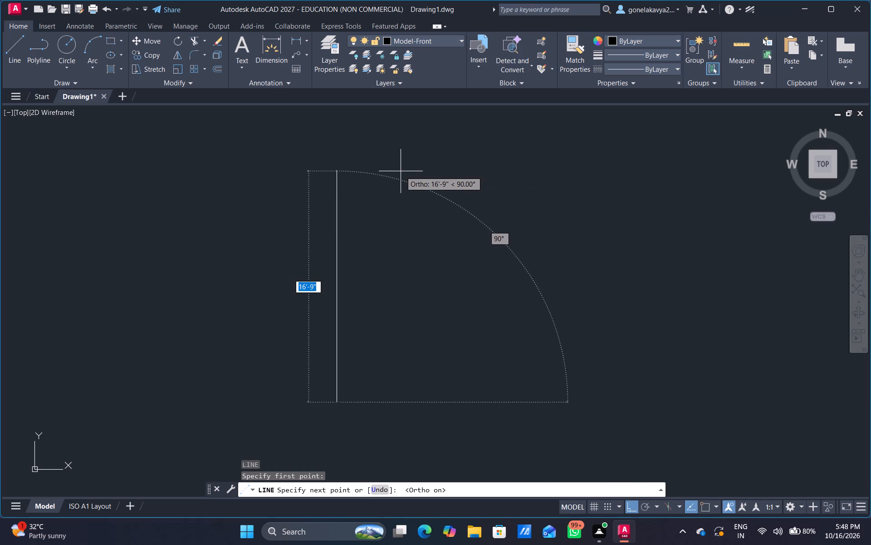
type("40'")
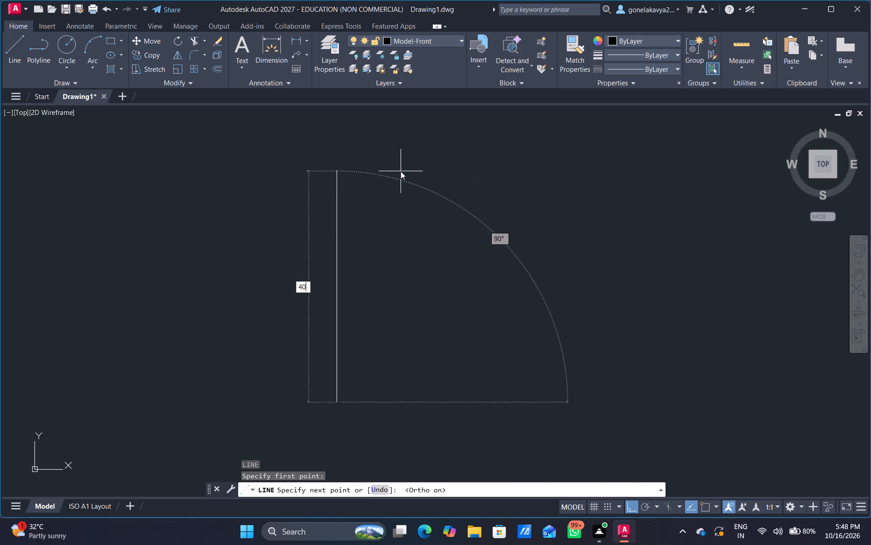
key("Return")
Continue the line with a single horizontal segment to the right from the vertical segment's top end as the top edge.
middle_click_drag(641, 186, 608, 301)
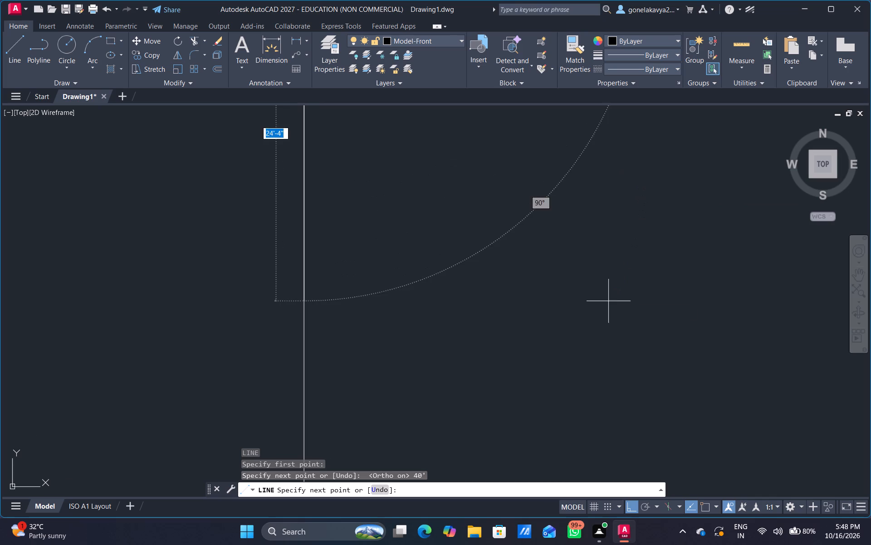
scroll(651, 264, "down", 4)
middle_click_drag(702, 253, 445, 248)
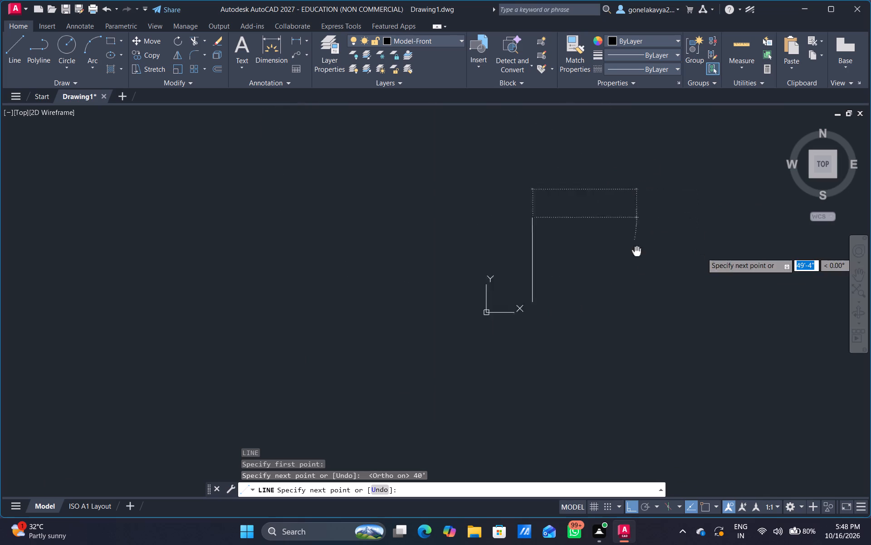
middle_click_drag(445, 248, 372, 239)
left_click(389, 254)
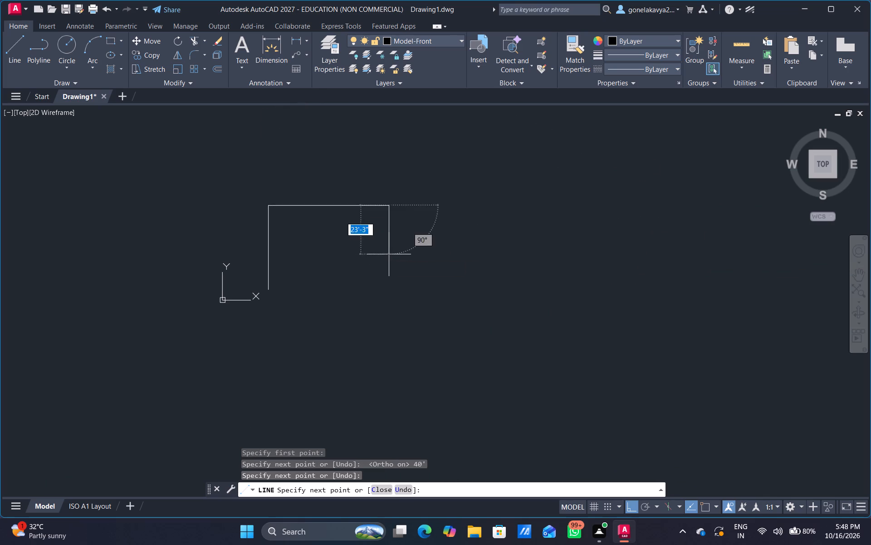
Draw a 40' segment straight down from the top edge's right end and end the line.
type("40")
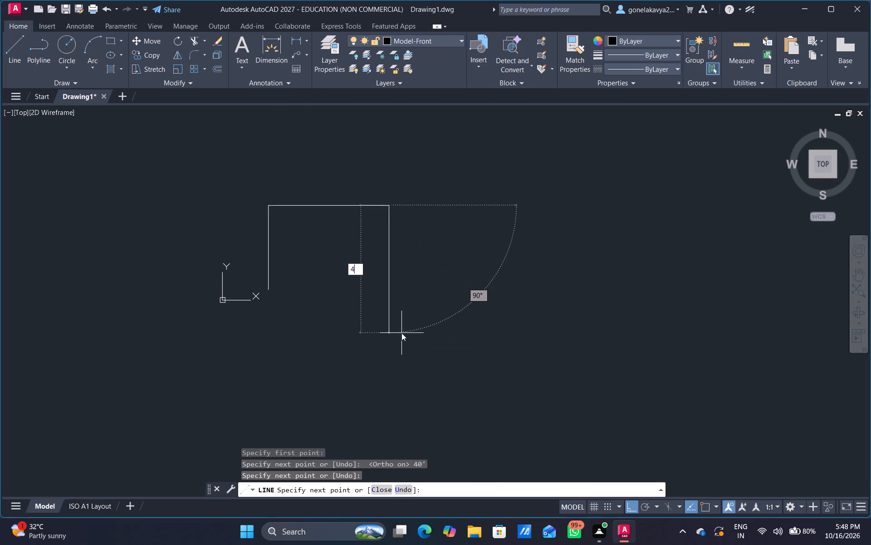
key("apostrophe")
key("Return")
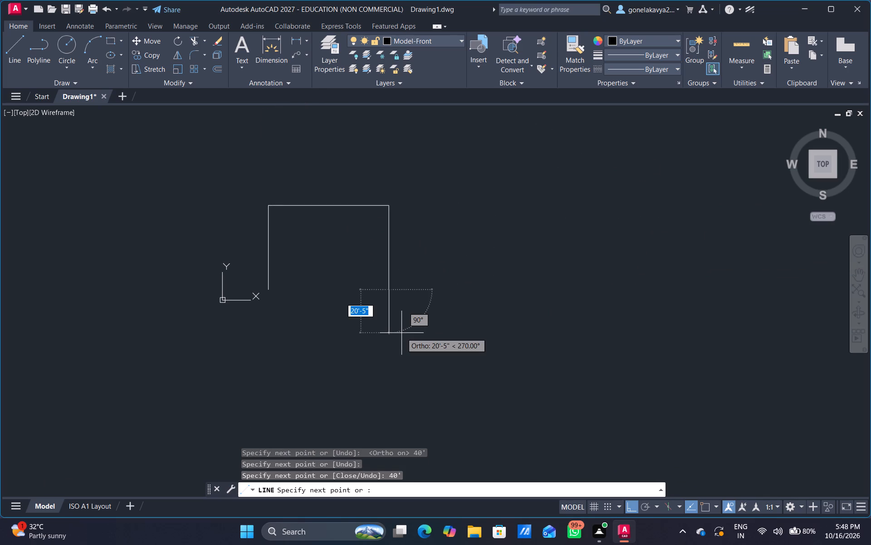
key("Escape")
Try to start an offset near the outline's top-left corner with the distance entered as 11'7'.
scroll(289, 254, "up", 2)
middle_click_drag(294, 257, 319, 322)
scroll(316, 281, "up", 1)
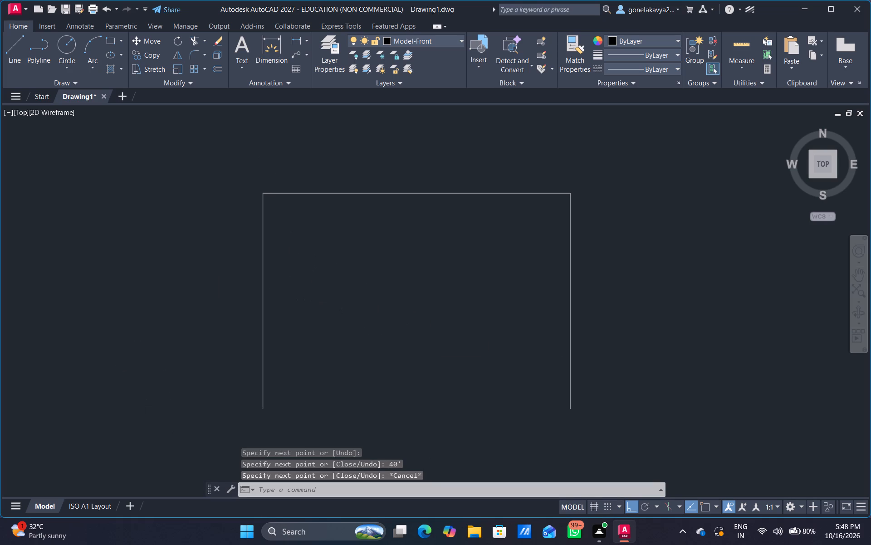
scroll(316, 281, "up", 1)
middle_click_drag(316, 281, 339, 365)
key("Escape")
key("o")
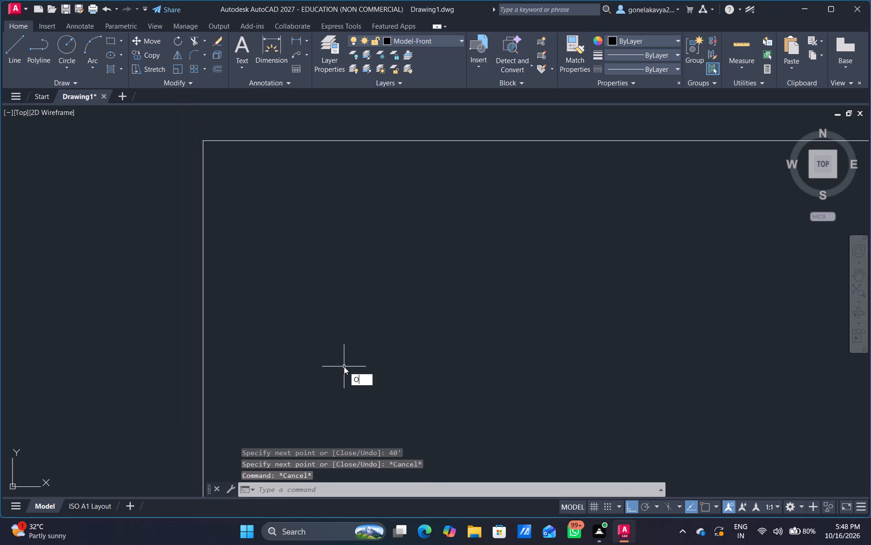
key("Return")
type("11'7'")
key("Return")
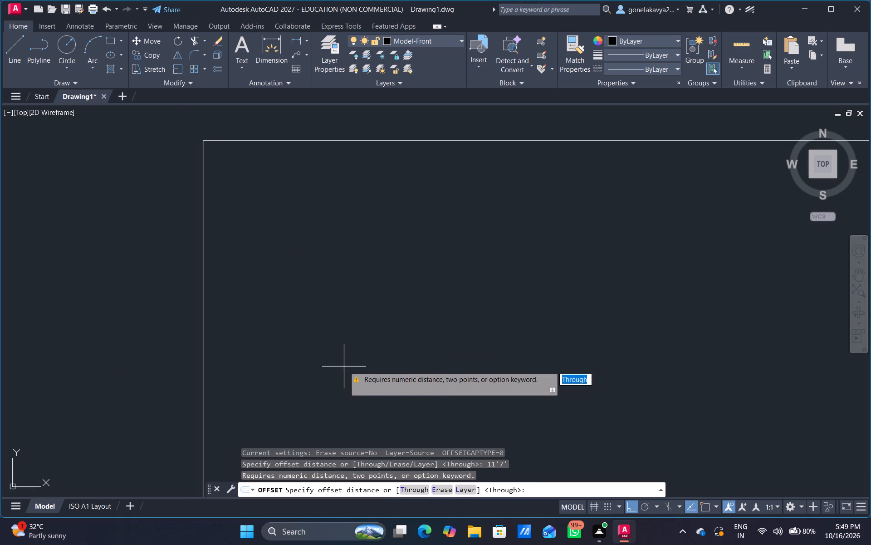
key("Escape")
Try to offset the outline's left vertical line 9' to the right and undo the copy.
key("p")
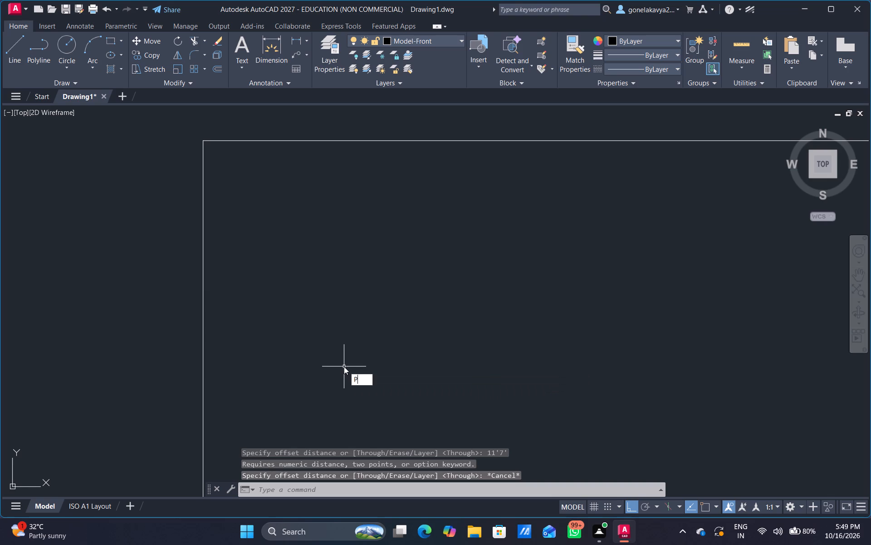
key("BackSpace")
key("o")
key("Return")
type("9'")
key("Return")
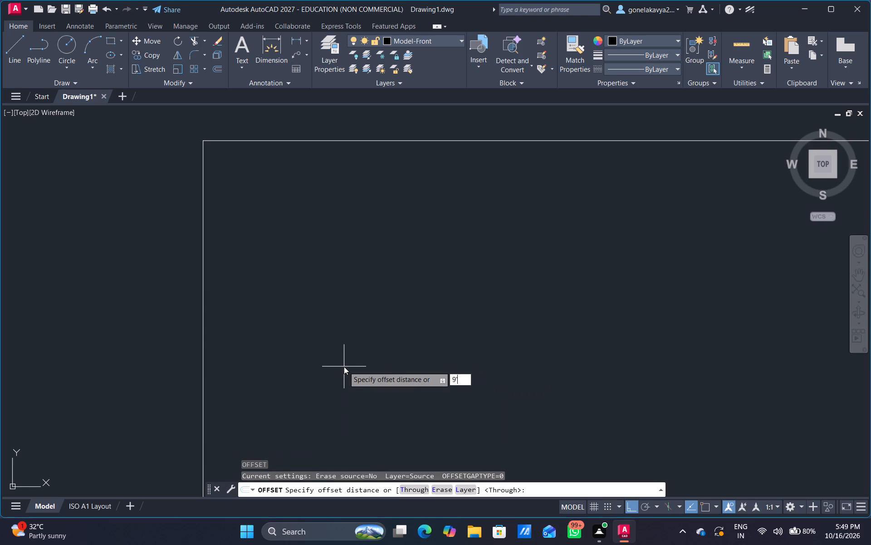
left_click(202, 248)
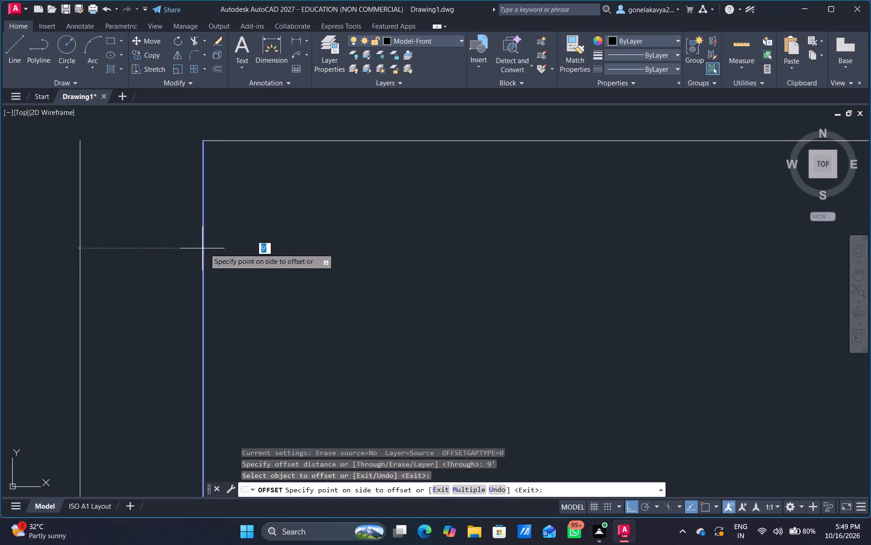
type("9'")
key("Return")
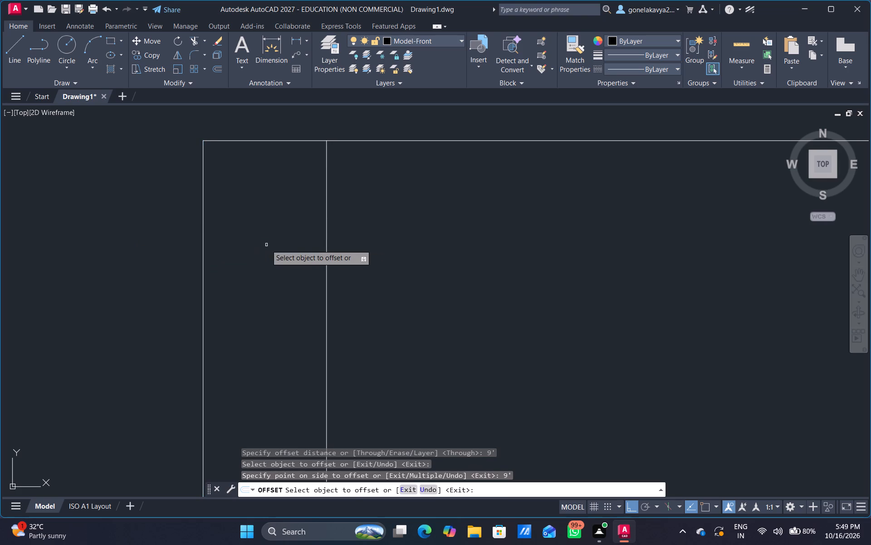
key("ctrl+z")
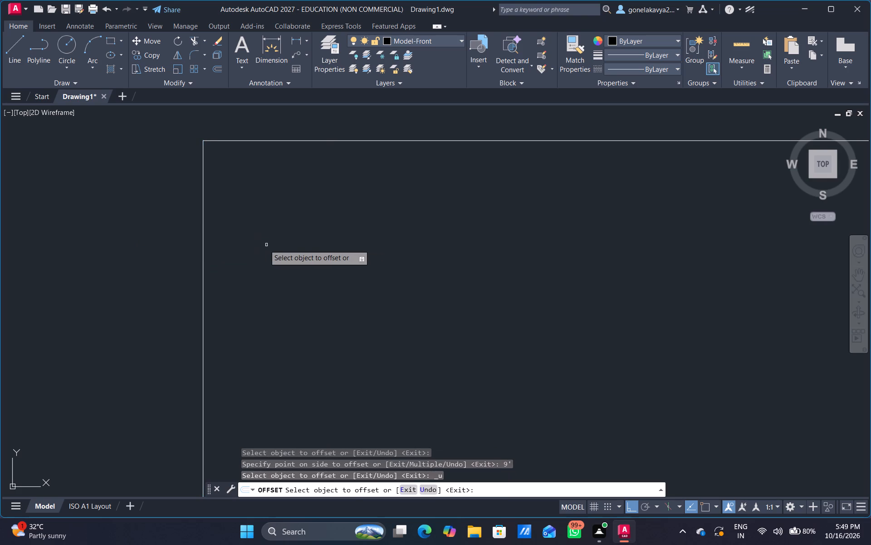
Offset the outline's left vertical line and its top edge 9" inward to form the outer wall thickness.
left_click(204, 272)
type("9\"")
key("Return")
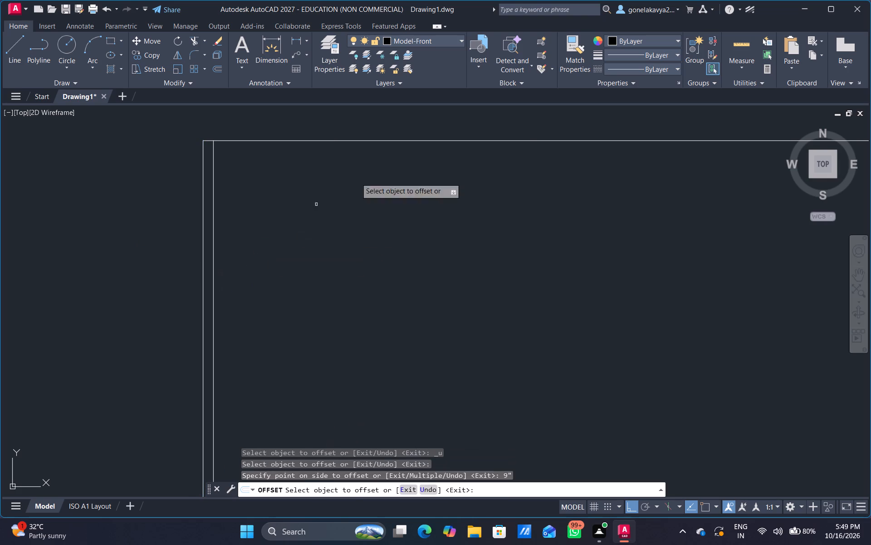
left_click(431, 142)
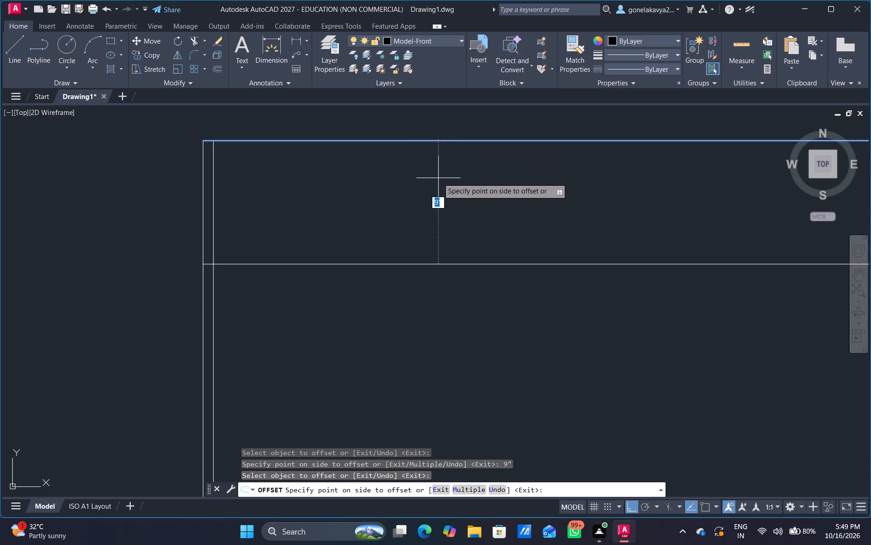
type("9\"")
key("Return")
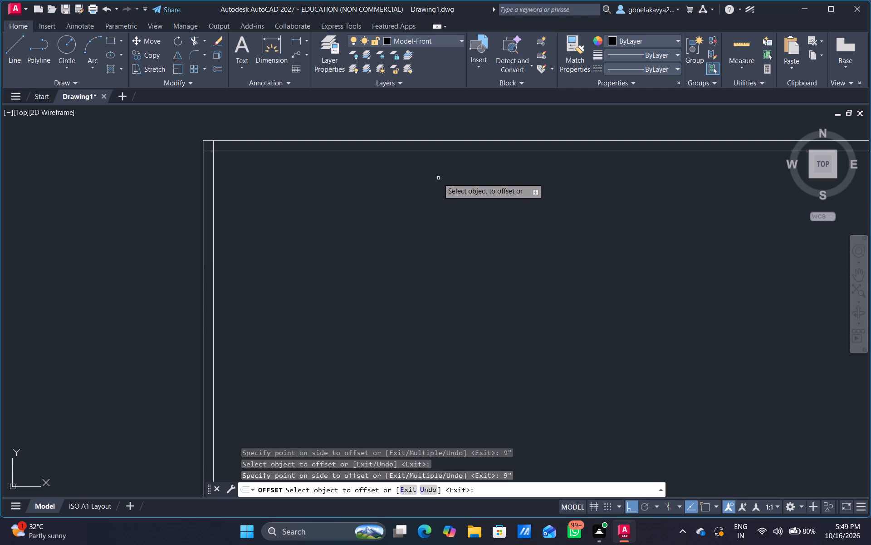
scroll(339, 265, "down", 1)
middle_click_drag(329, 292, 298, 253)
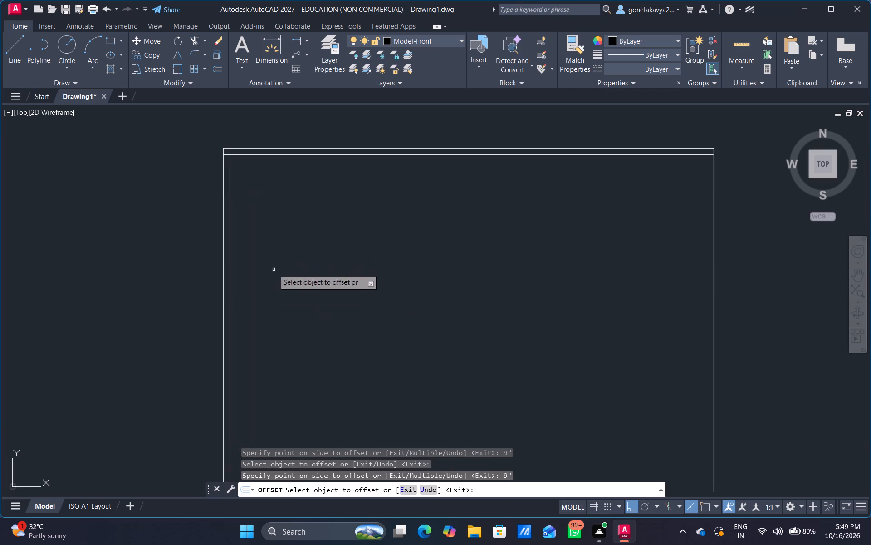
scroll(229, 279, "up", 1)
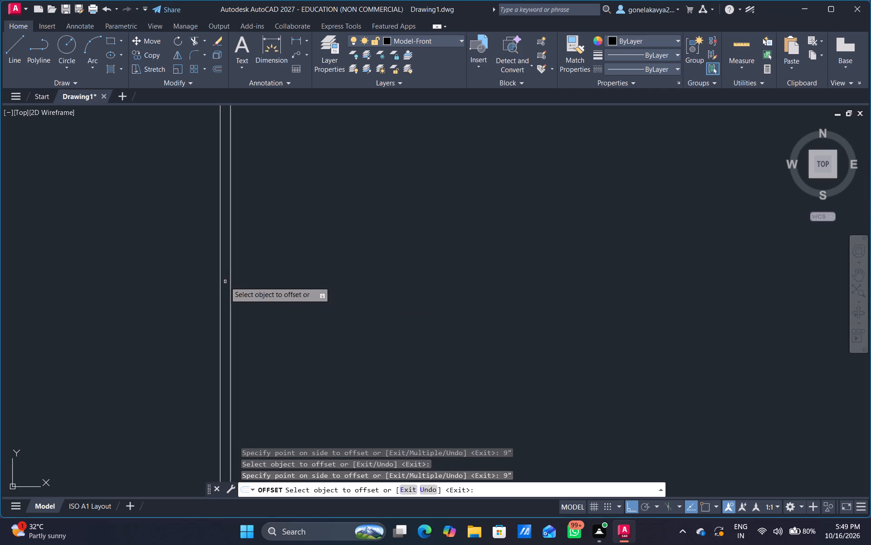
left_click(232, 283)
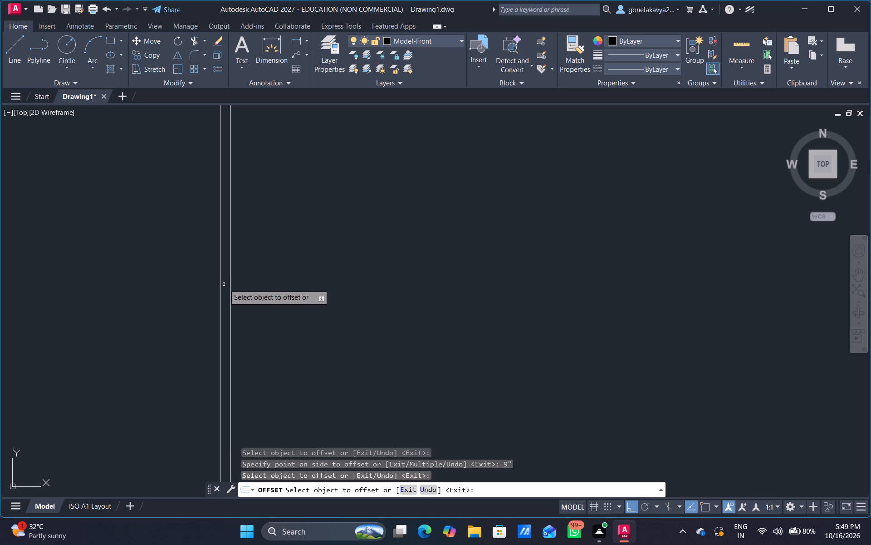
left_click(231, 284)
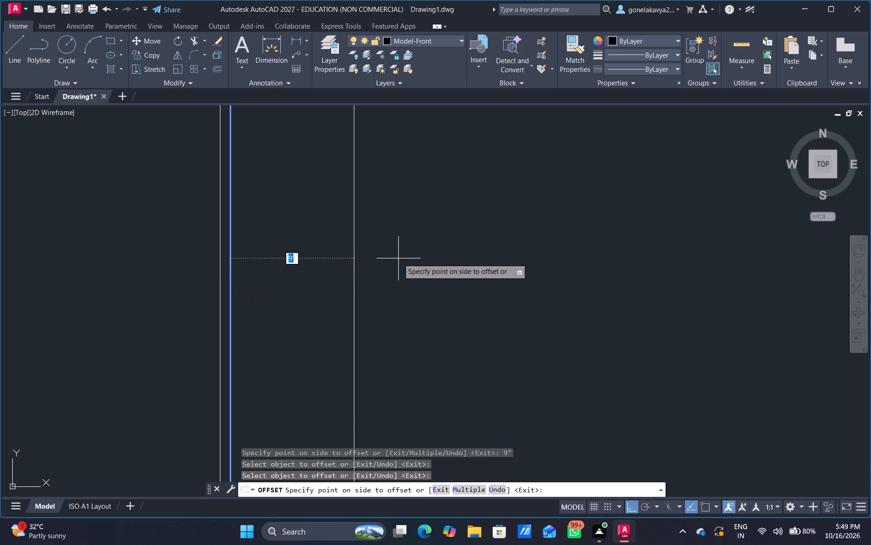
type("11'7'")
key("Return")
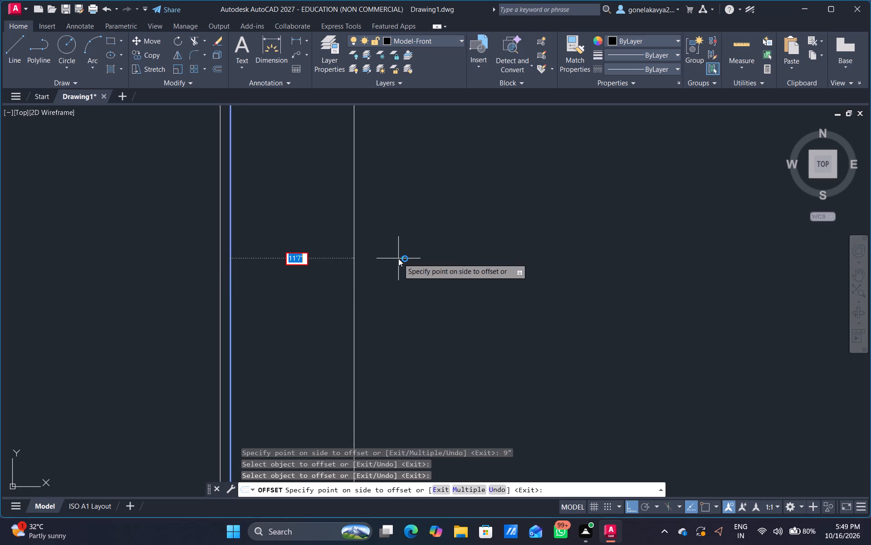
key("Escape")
Offset the left wall's inner line 11'7" to the right as the corner room's vertical partition line.
scroll(398, 258, "down", 3)
scroll(400, 259, "up", 1)
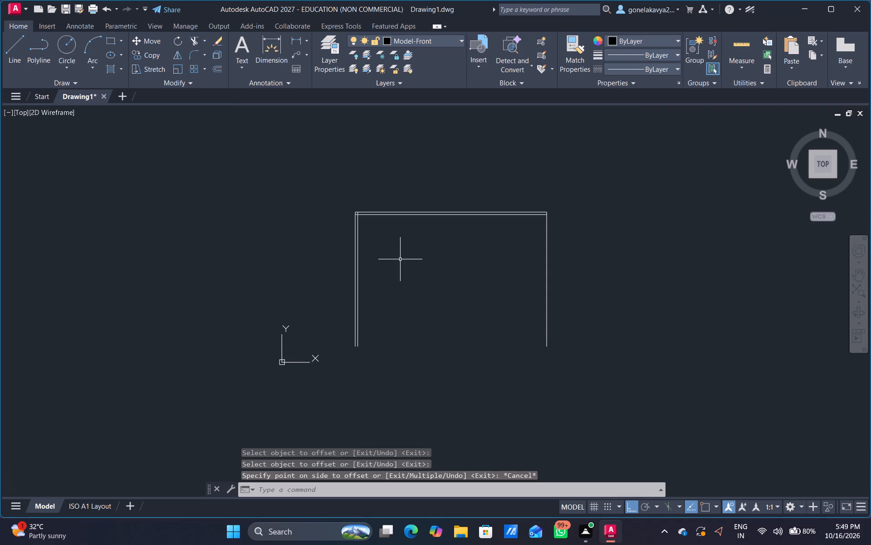
middle_click_drag(401, 261, 408, 279)
key("o")
key("Return")
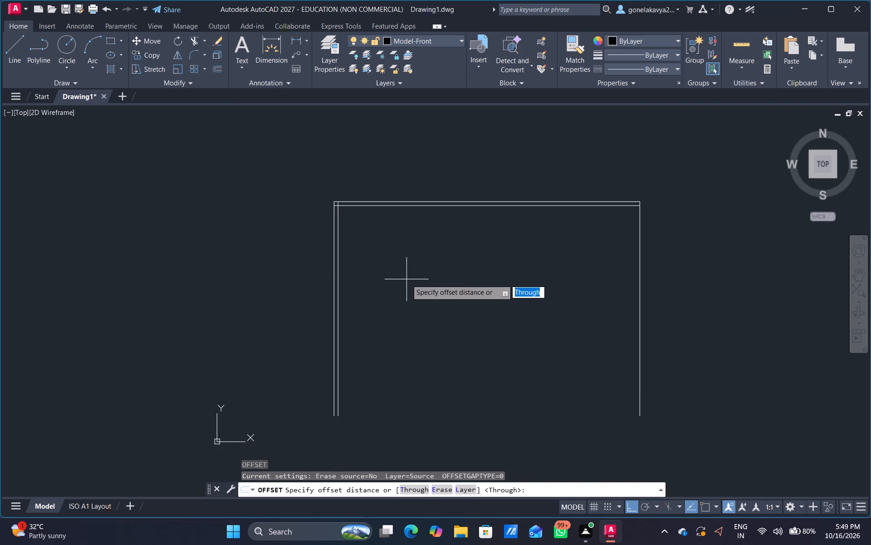
type("11")
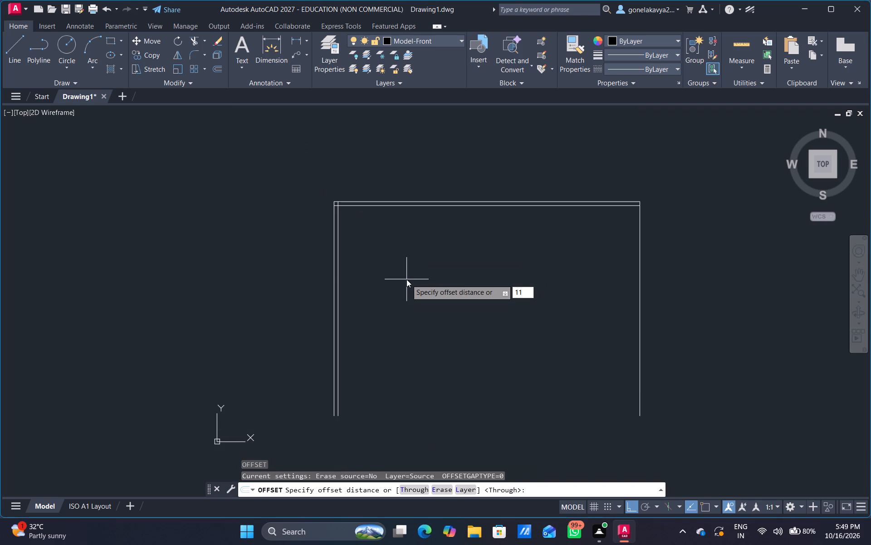
key("apostrophe")
type("7\"")
key("Return")
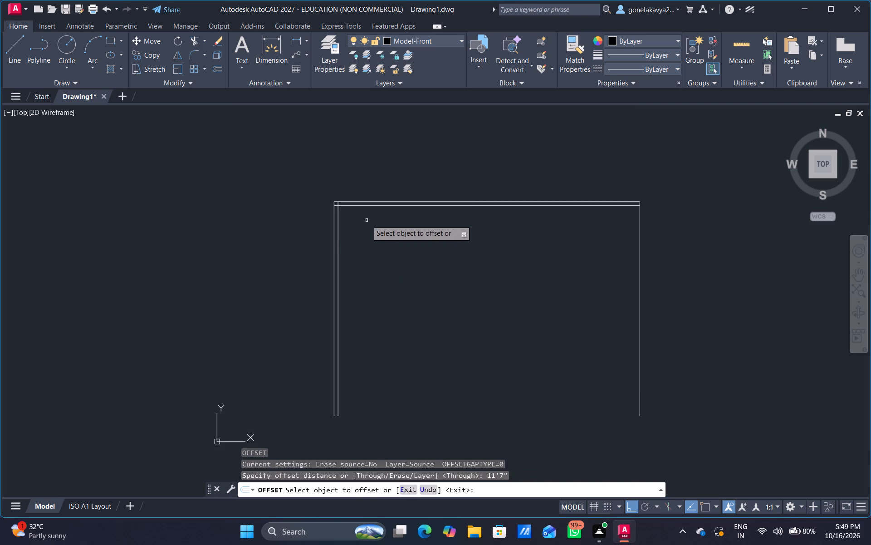
scroll(290, 213, "up", 2)
left_click(412, 259)
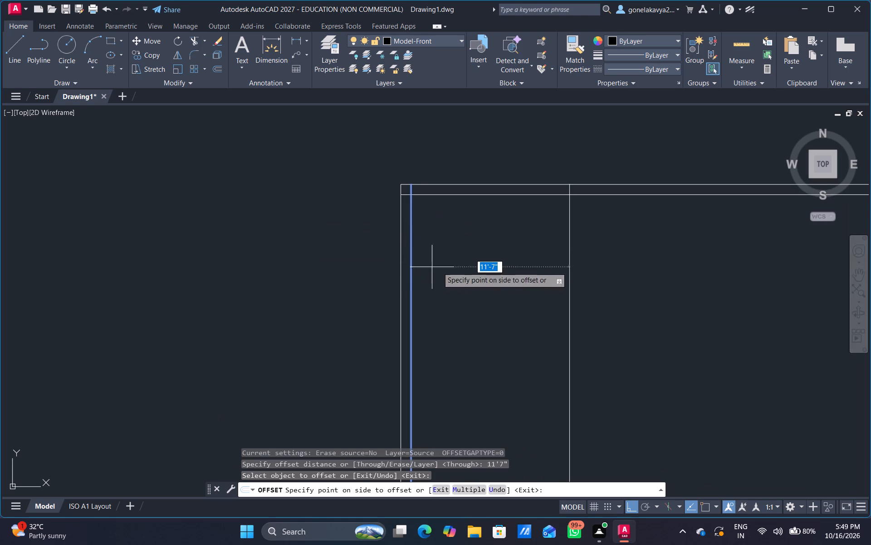
left_click(646, 268)
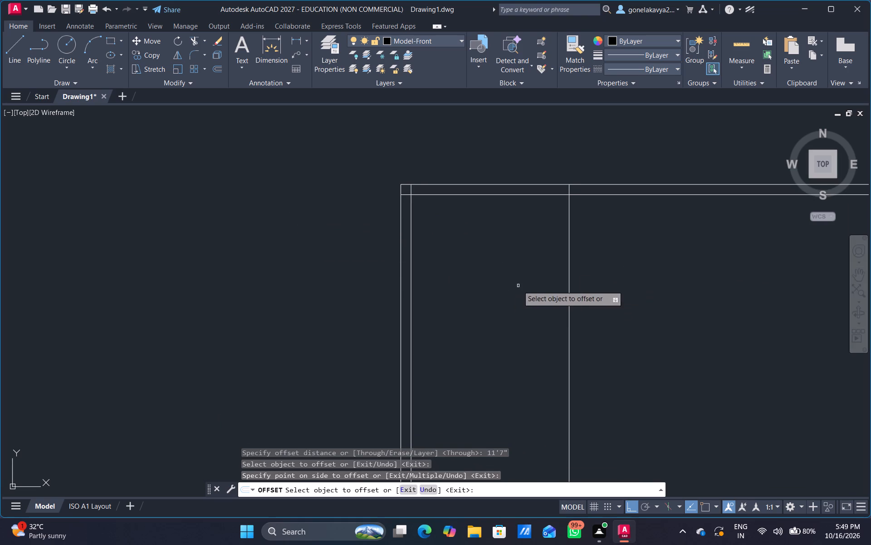
Offset the top wall's inner line 12'0" downward as the corner room's horizontal partition line.
middle_click_drag(510, 286, 404, 270)
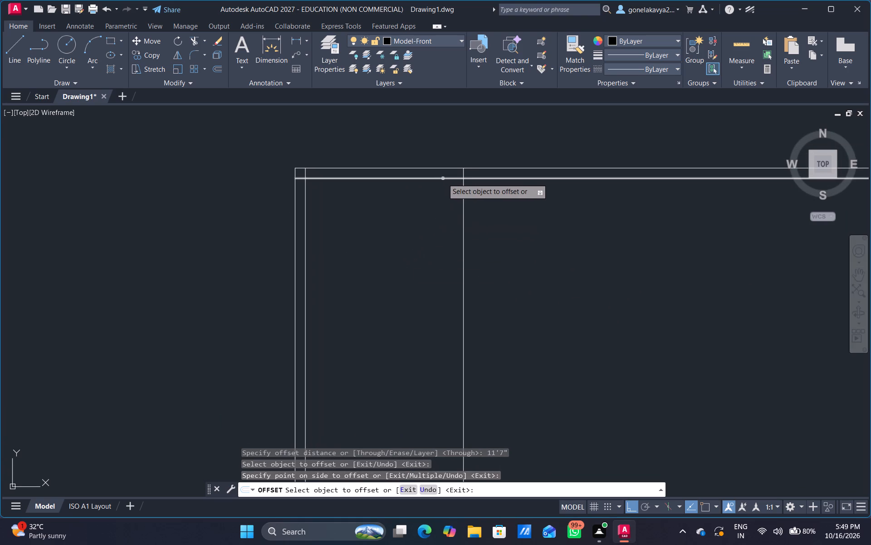
left_click(444, 179)
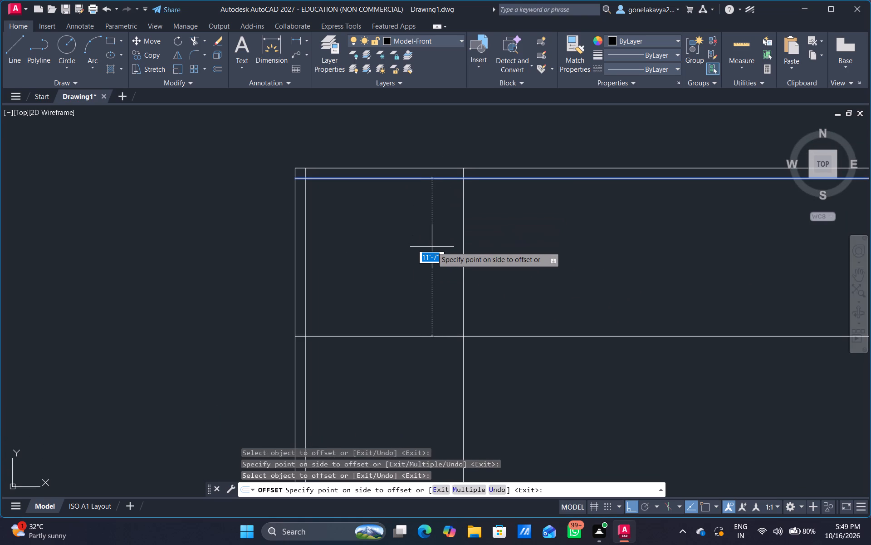
type("12'0\"")
key("Return")
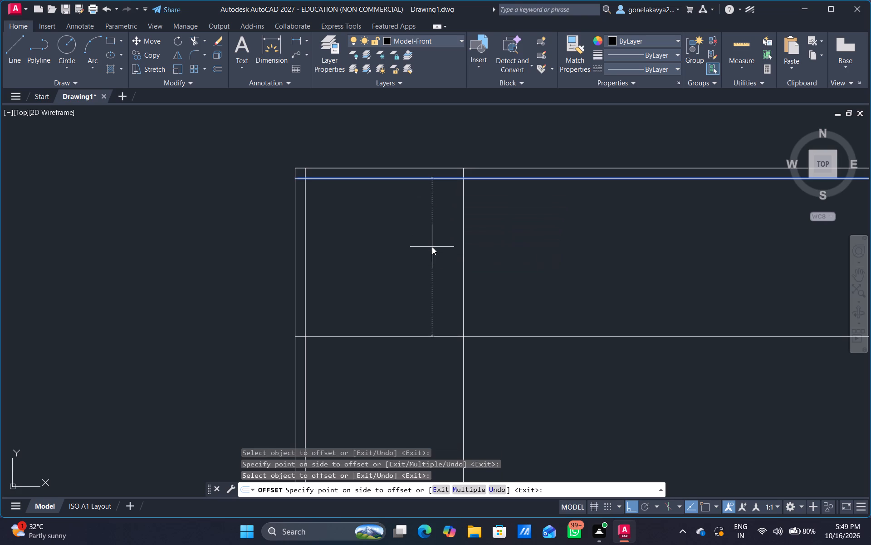
Give both partitions a 4.5" thickness by offsetting the vertical line to the right and the horizontal line downward, and end the offset.
left_click(462, 286)
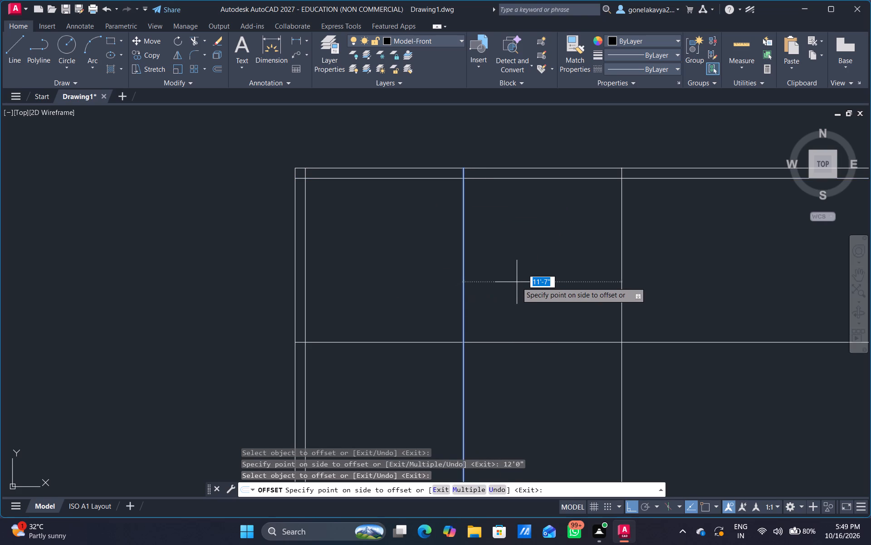
type("4.5")
key("shift+quotedbl")
key("Return")
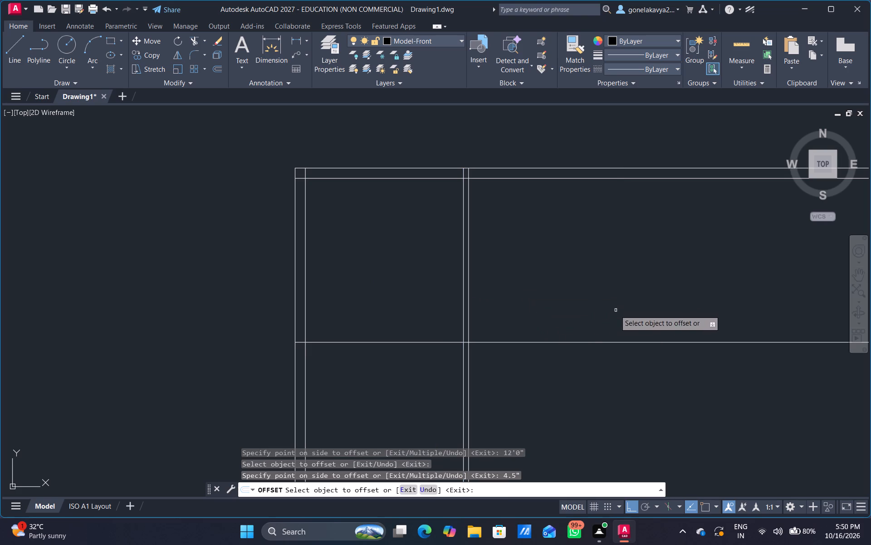
left_click(597, 341)
key("7")
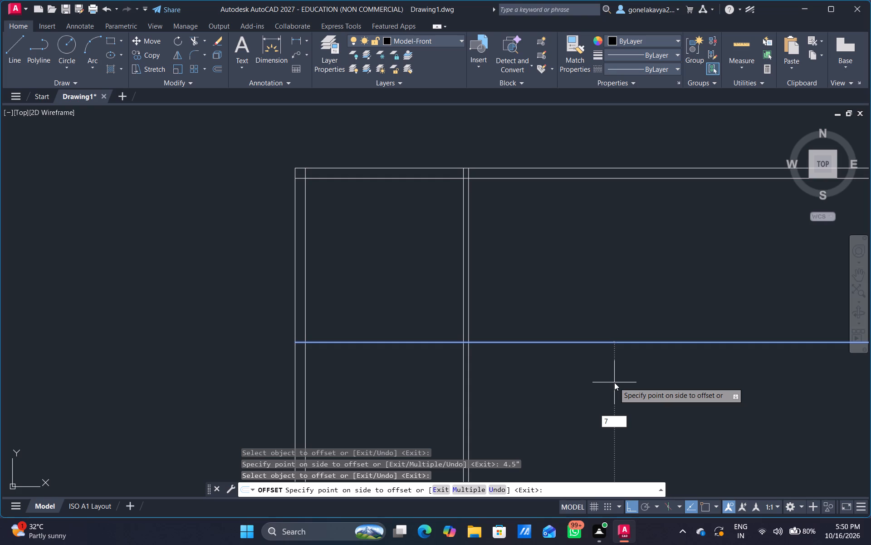
key("BackSpace")
type("4.5\"")
key("Return")
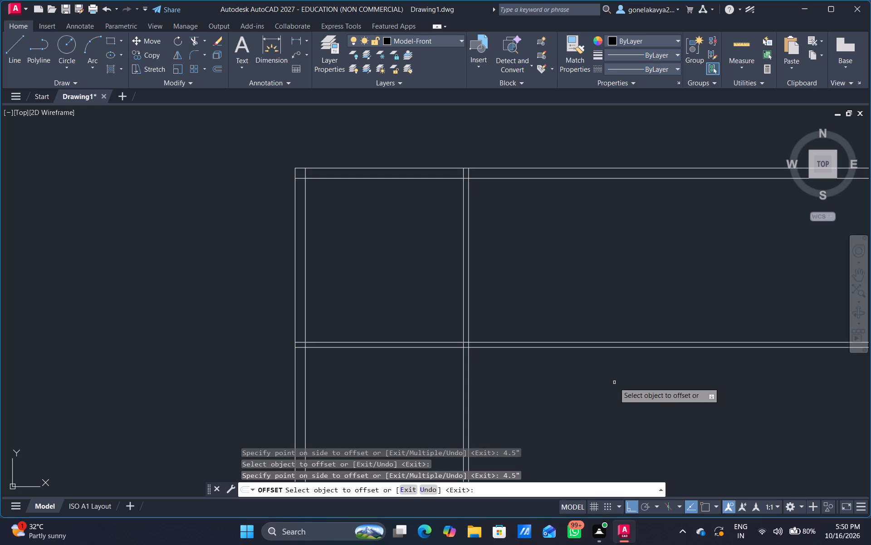
key("Escape")
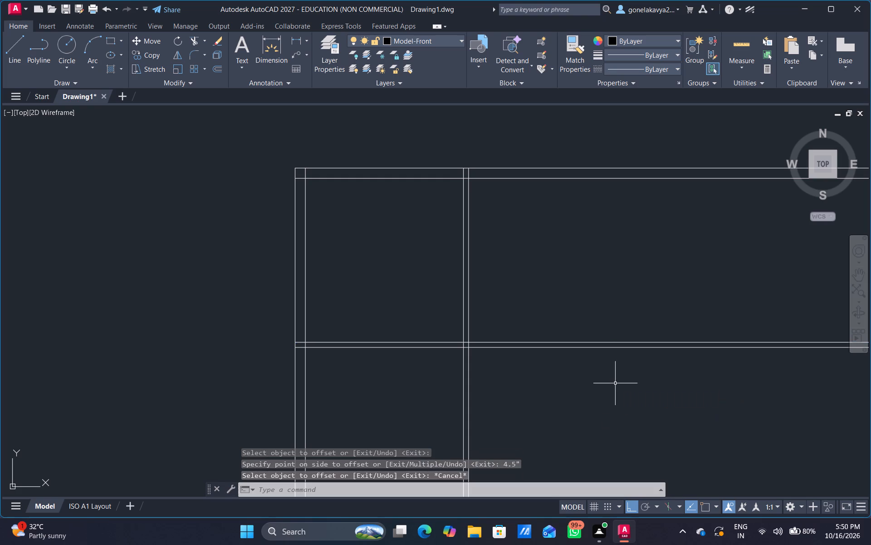
Trim the partition lines extending right and below the top-left room with a fence, leaving a closed corner room.
type("TR")
key("space")
left_click_drag(629, 316, 628, 318)
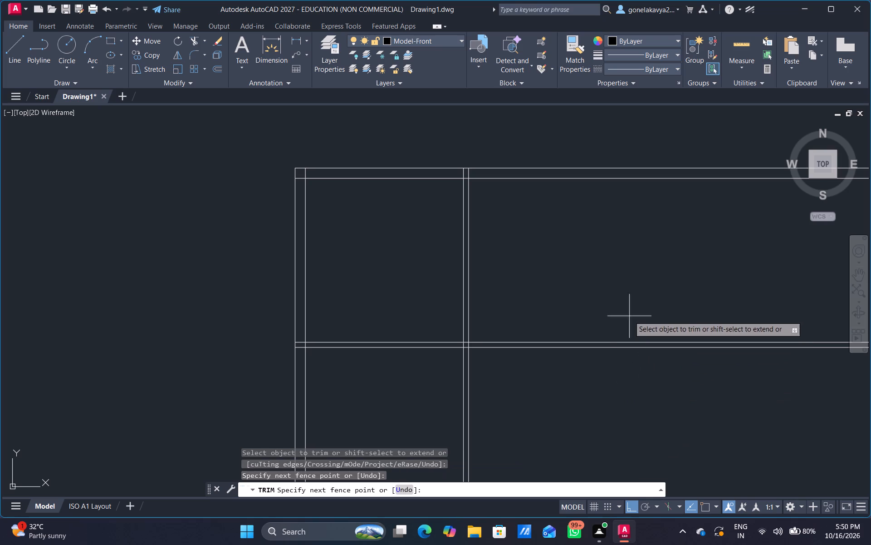
left_click_drag(628, 318, 526, 431)
left_click_drag(512, 431, 383, 435)
scroll(543, 379, "down", 2)
middle_click_drag(569, 372, 566, 373)
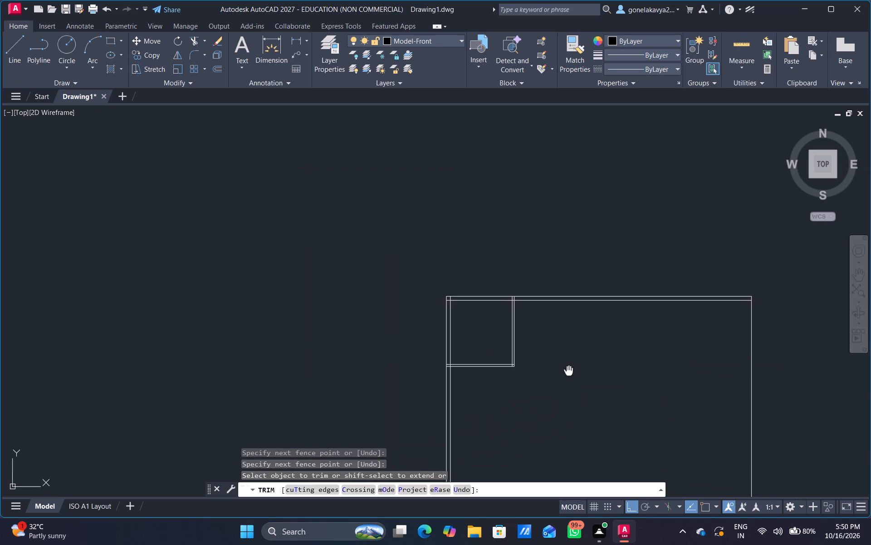
middle_click_drag(566, 373, 406, 391)
scroll(406, 365, "up", 3)
middle_click_drag(406, 365, 485, 371)
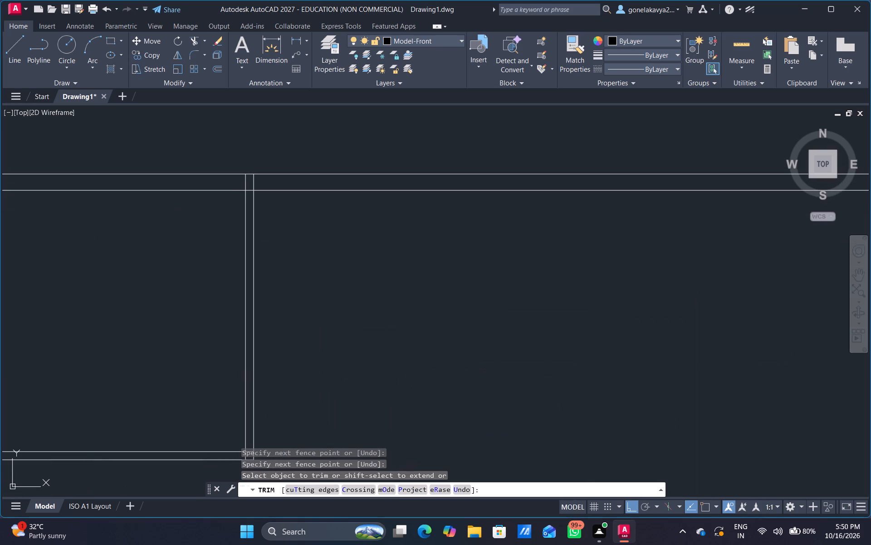
key("Escape")
Offset the outer line of the corner room's right partition 6'0" to the right.
key("o")
key("Return")
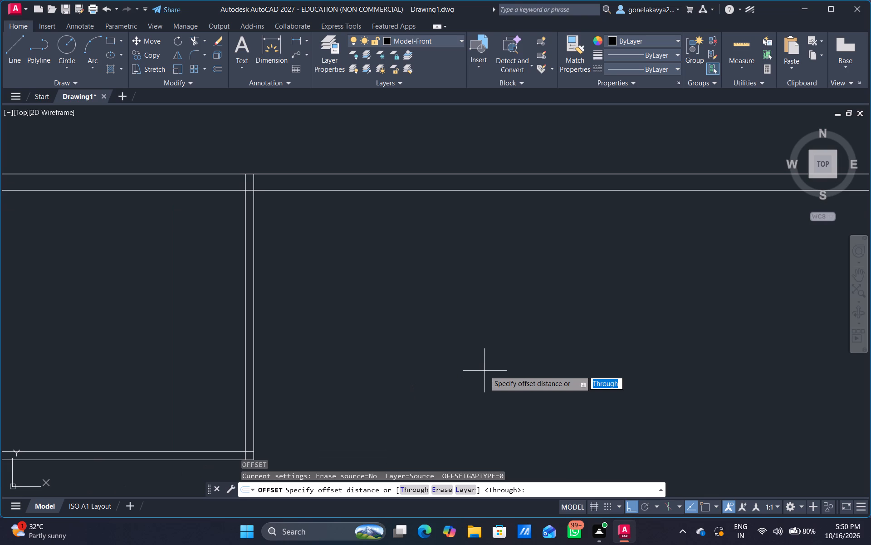
type("6'")
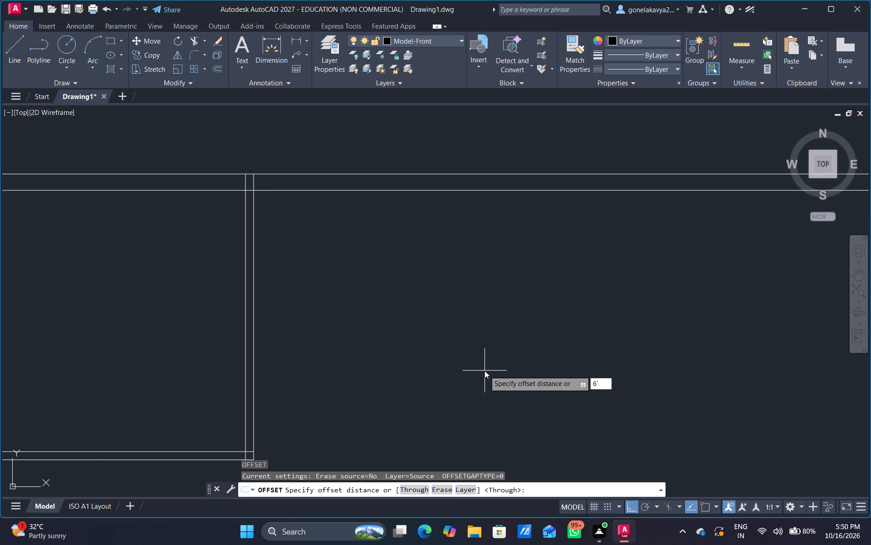
key("0")
key("shift+quotedbl")
key("Return")
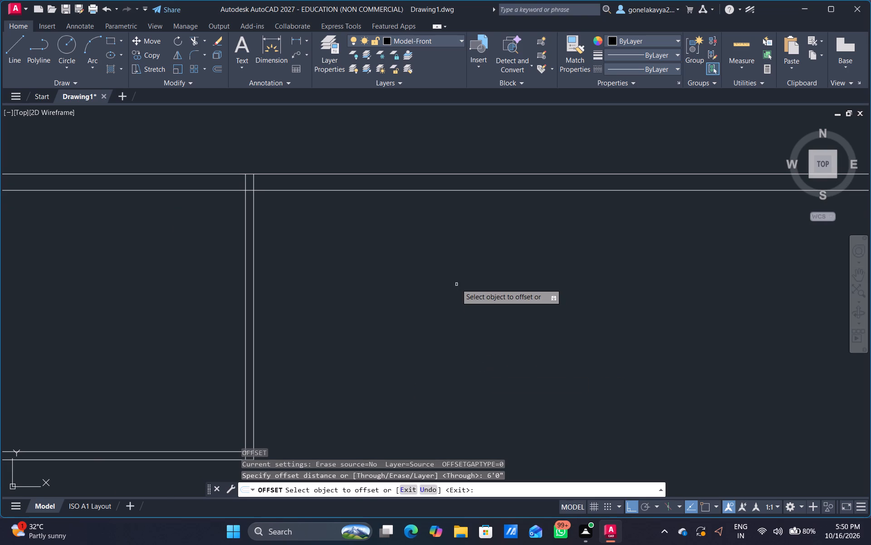
scroll(456, 284, "down", 3)
scroll(403, 302, "up", 2)
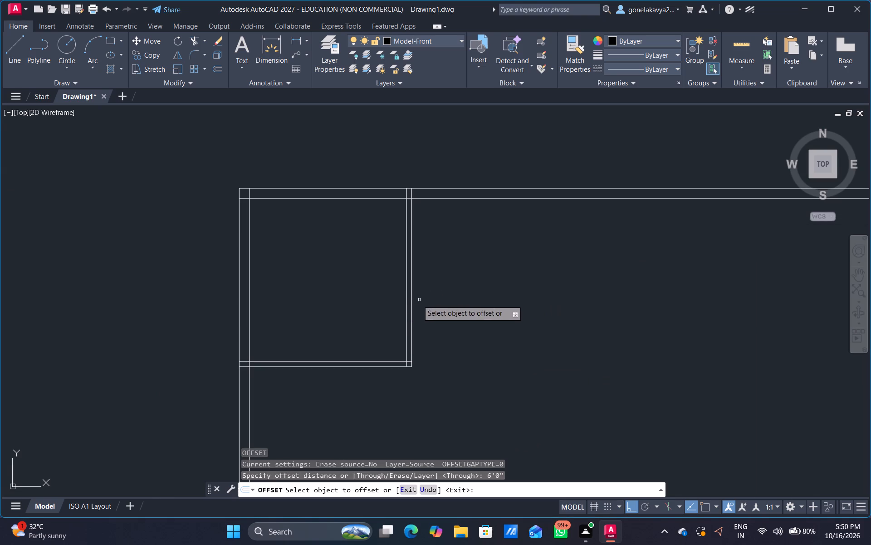
left_click(412, 309)
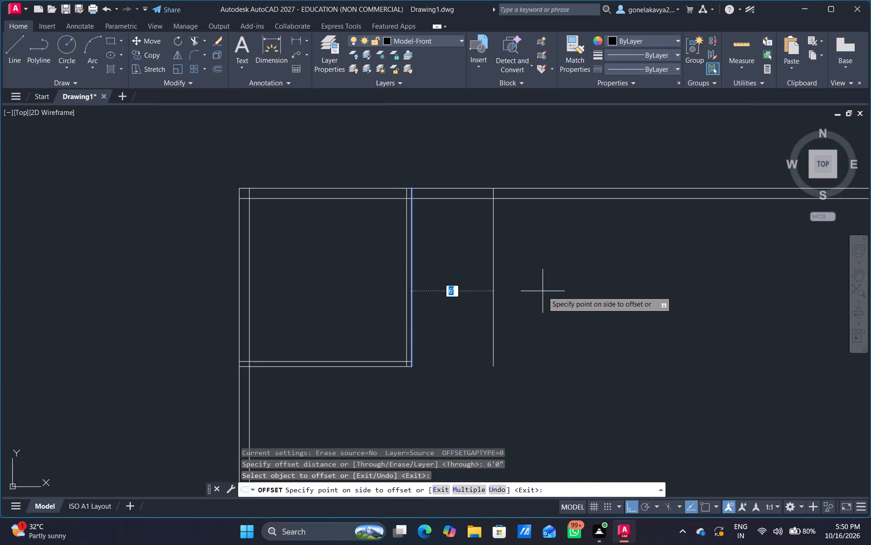
left_click(543, 291)
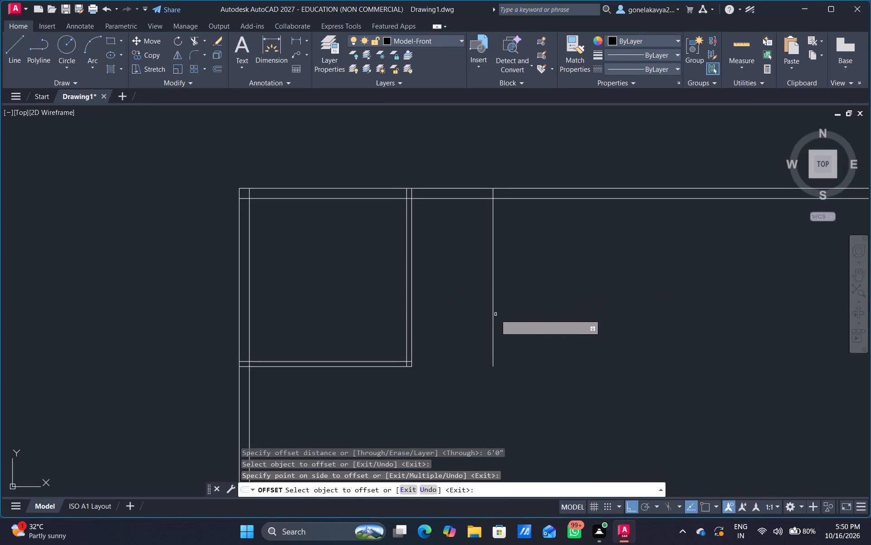
Offset the new vertical line to the right of the corner room 9" further right for a wall thickness.
left_click(494, 319)
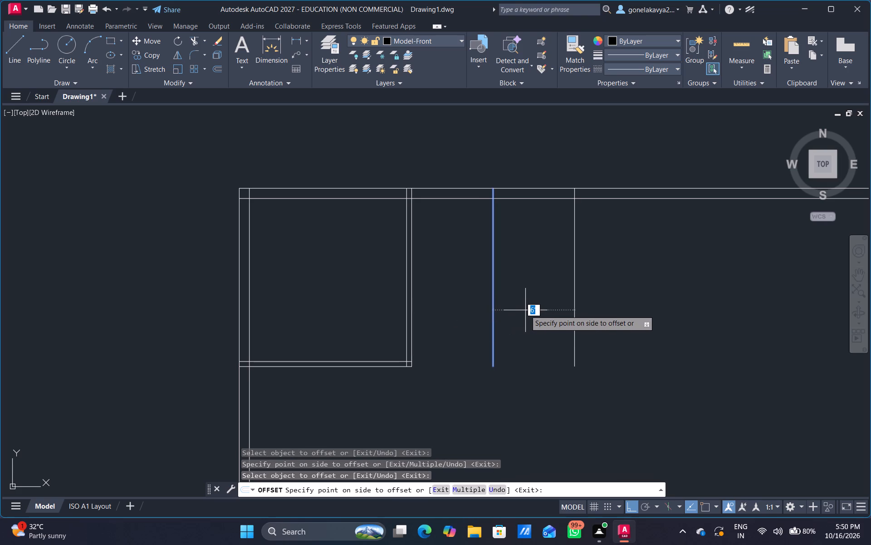
type("9\"")
key("Return")
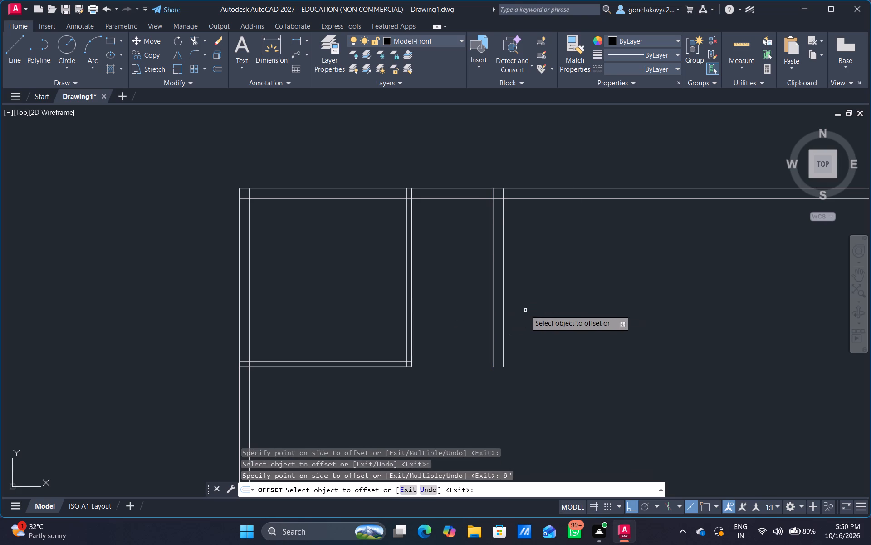
Offset the top wall's inner line 3'7" downward across the space beside the corner room.
left_click(427, 199)
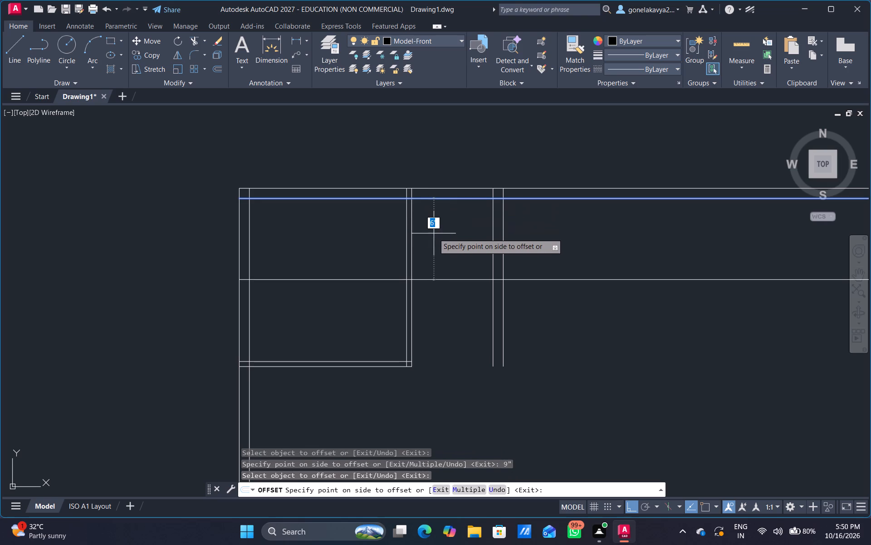
type("3'7\"")
key("Return")
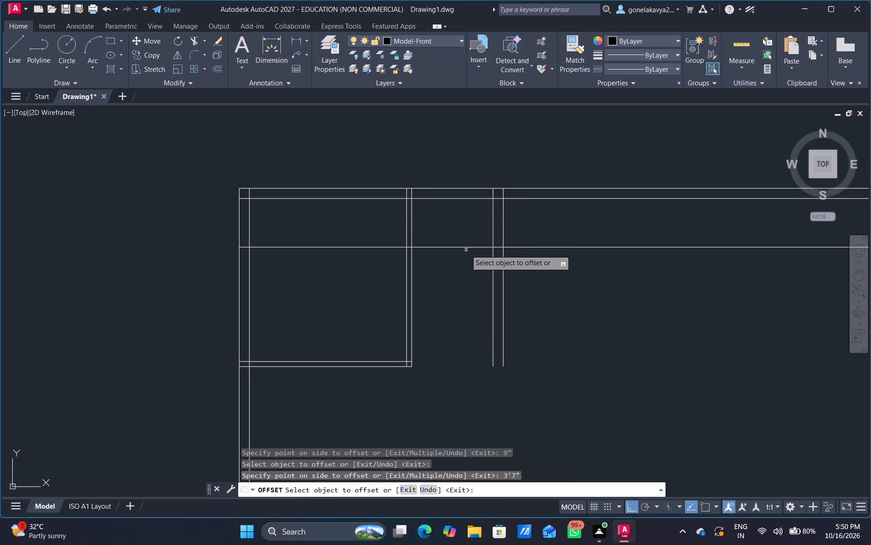
Offset the new horizontal line below the top wall 4.5" downward for a partition thickness.
left_click(466, 248)
type("4.5\"")
key("Return")
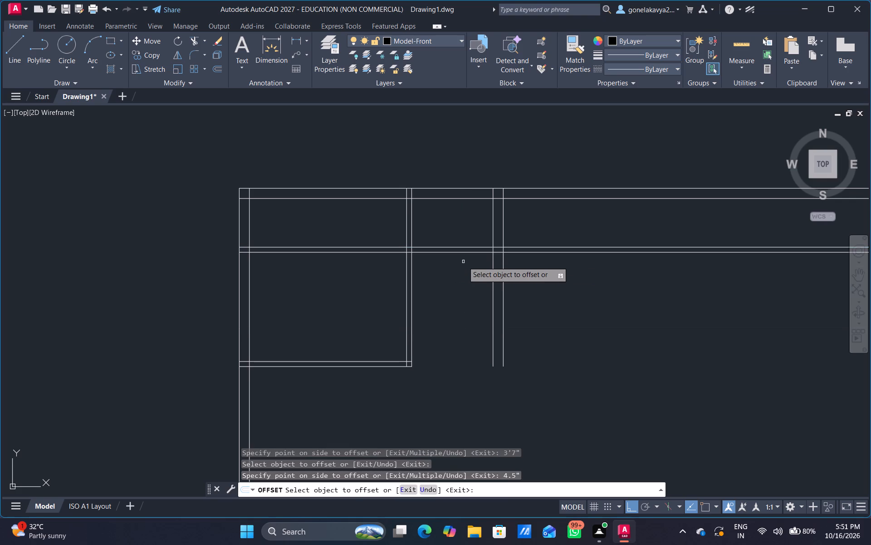
Offset the lower line of the new horizontal partition 8'0" downward.
left_click(449, 252)
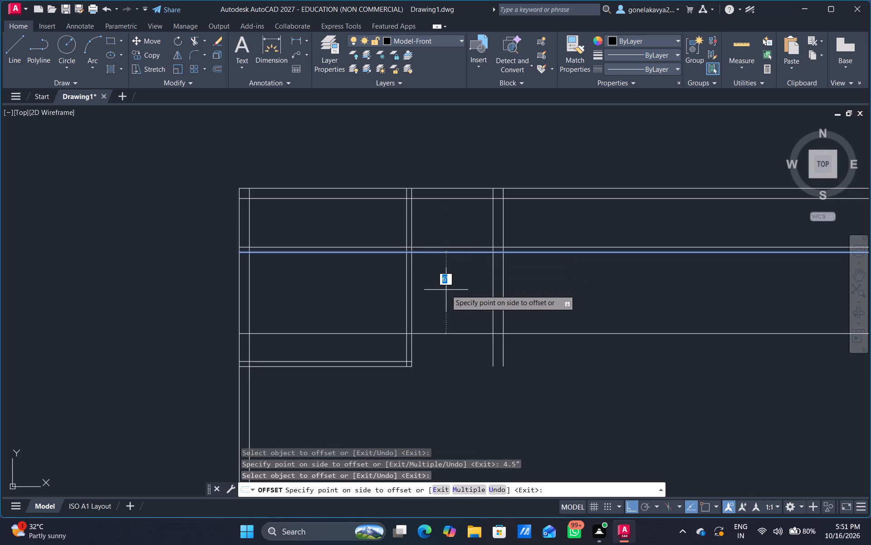
type("8'")
type("0\"")
key("Return")
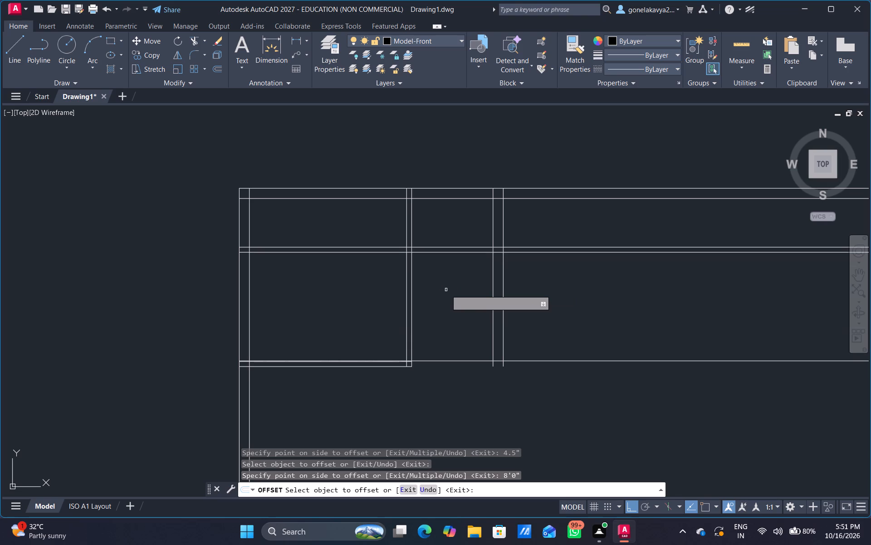
Offset the new lower horizontal line 4.5" further downward for a partition thickness.
left_click(460, 360)
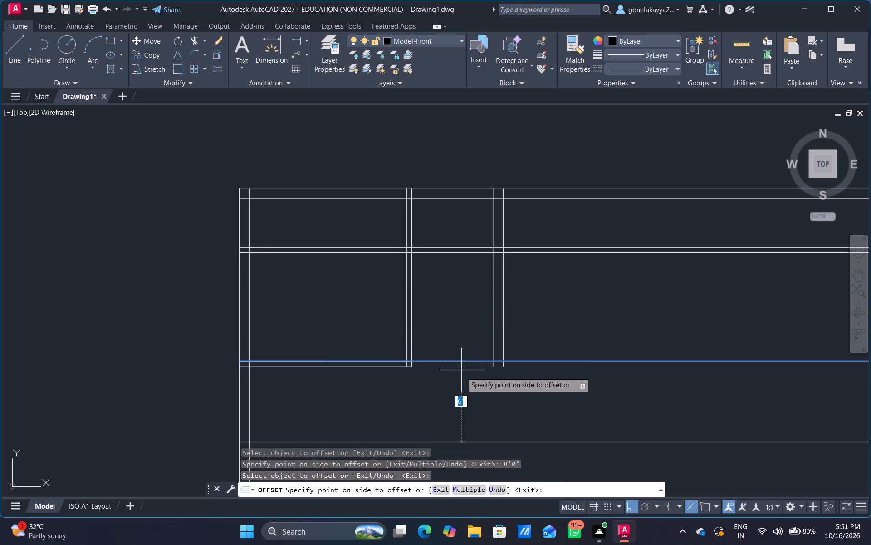
type("4.5\"")
key("Return")
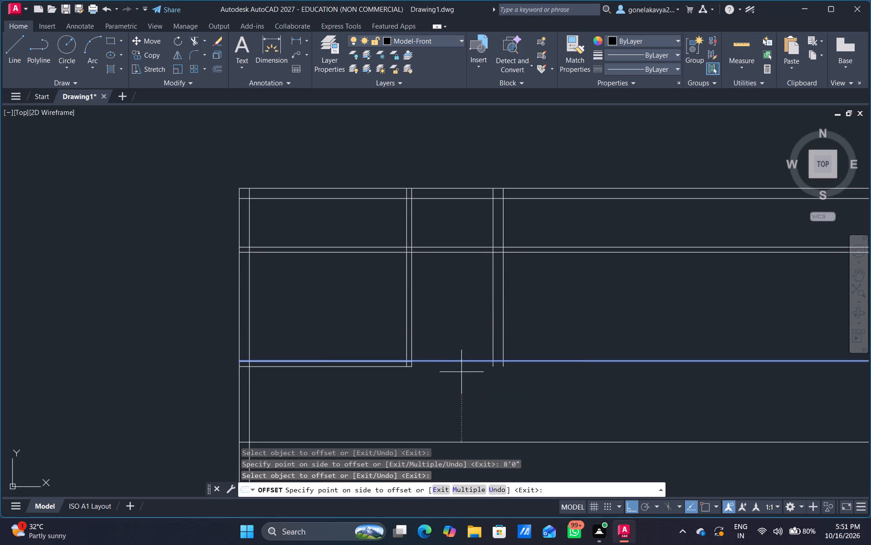
key("Escape")
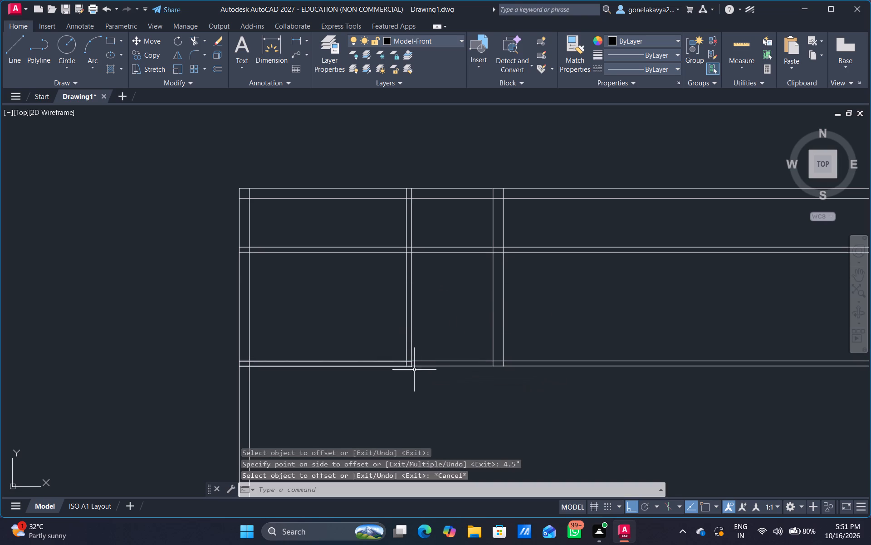
Trim away the corner room's old bottom partition lines and the vertical stubs below the new partition at its lower-right corner.
scroll(406, 367, "up", 3)
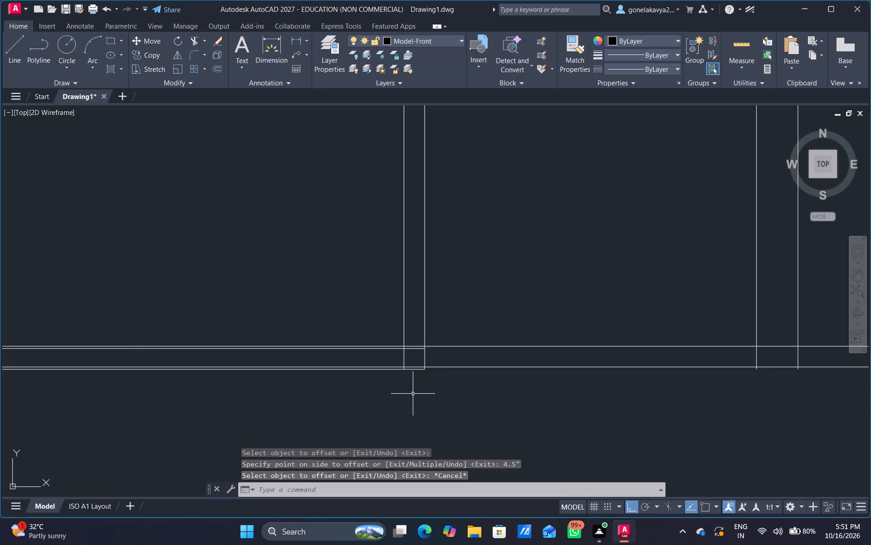
middle_click_drag(415, 396, 385, 383)
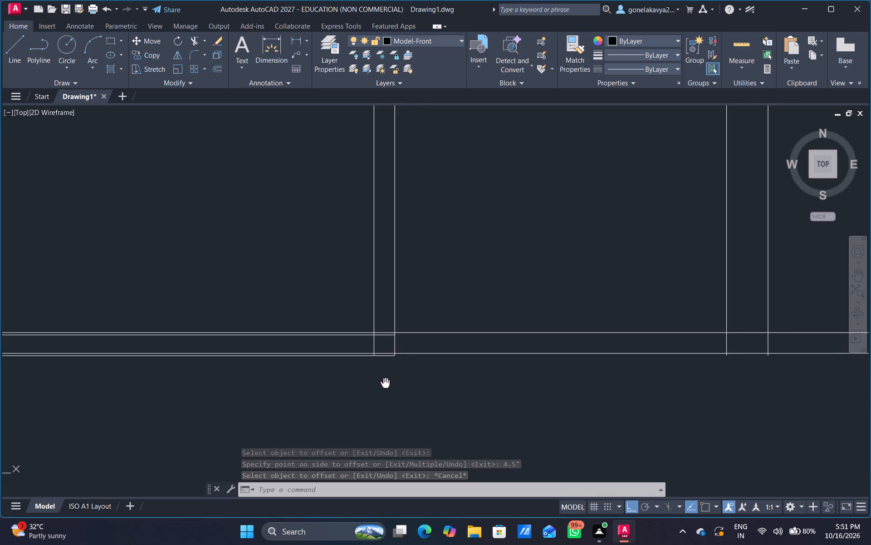
middle_click_drag(385, 383, 385, 382)
scroll(390, 389, "down", 1)
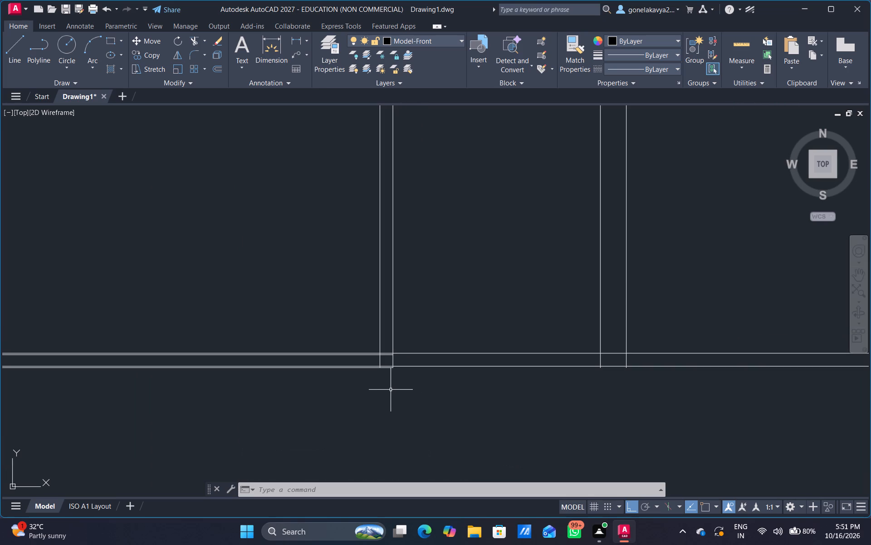
type("TR")
key("space")
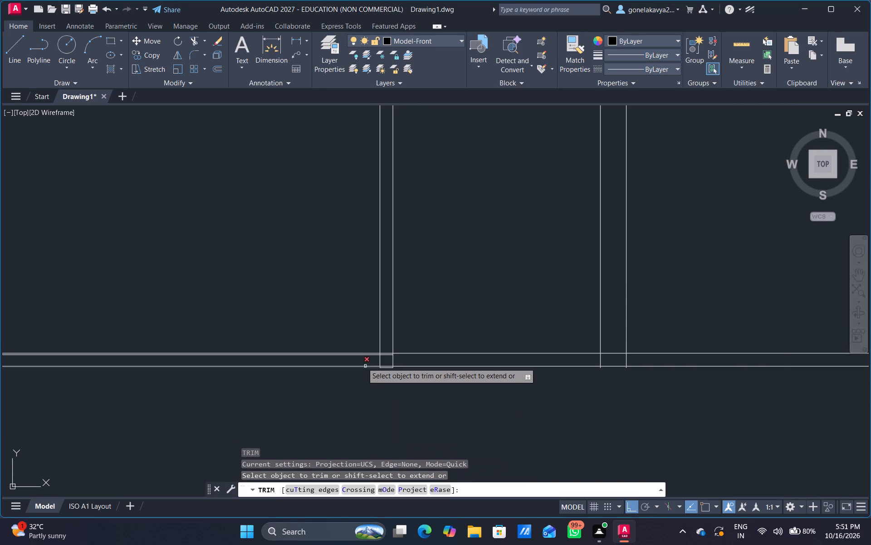
scroll(362, 363, "up", 4)
left_click(412, 316)
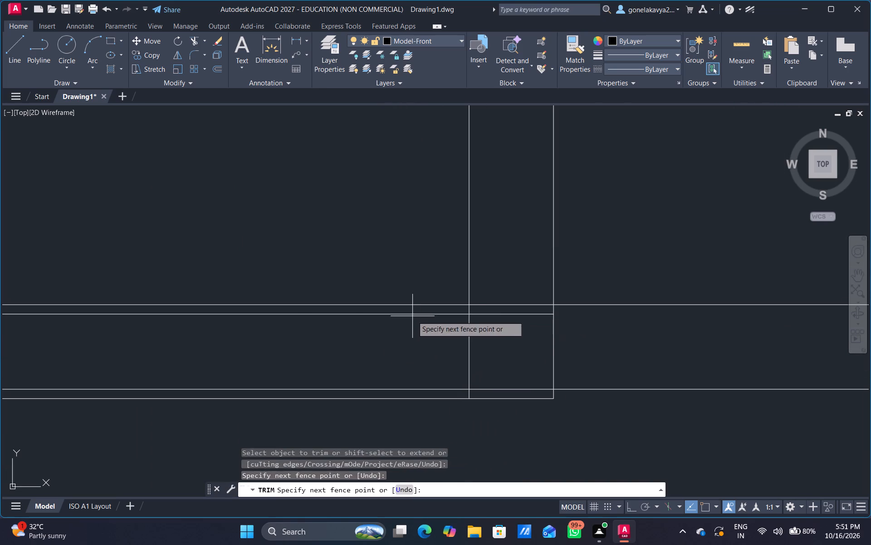
left_click(377, 311)
left_click(483, 314)
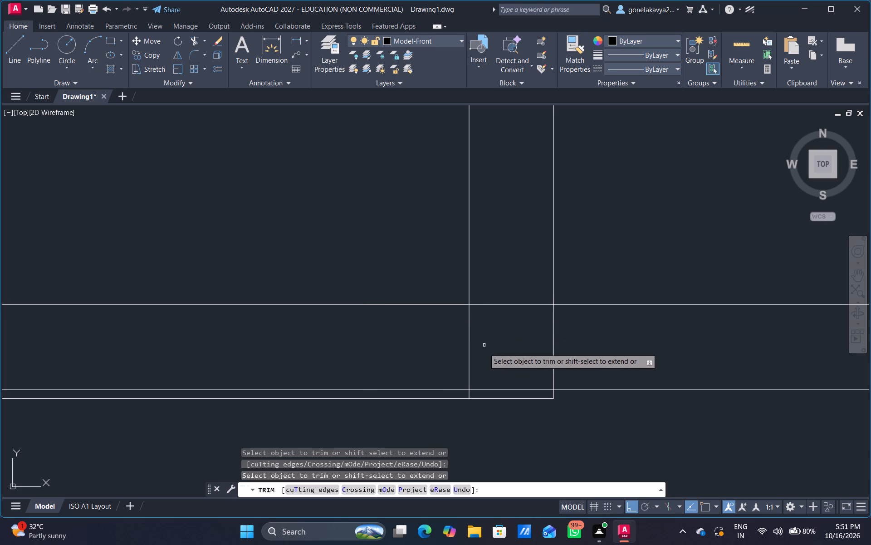
left_click_drag(491, 393, 487, 405)
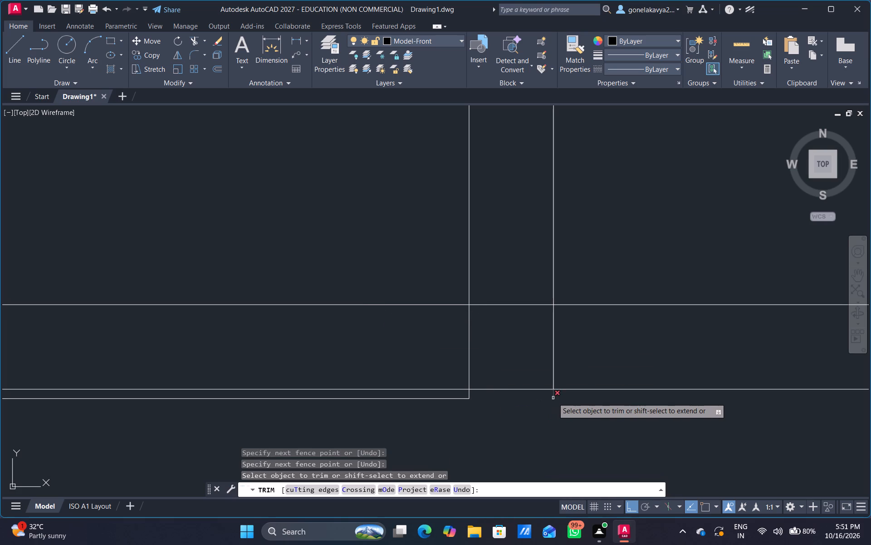
left_click(553, 397)
left_click(452, 400)
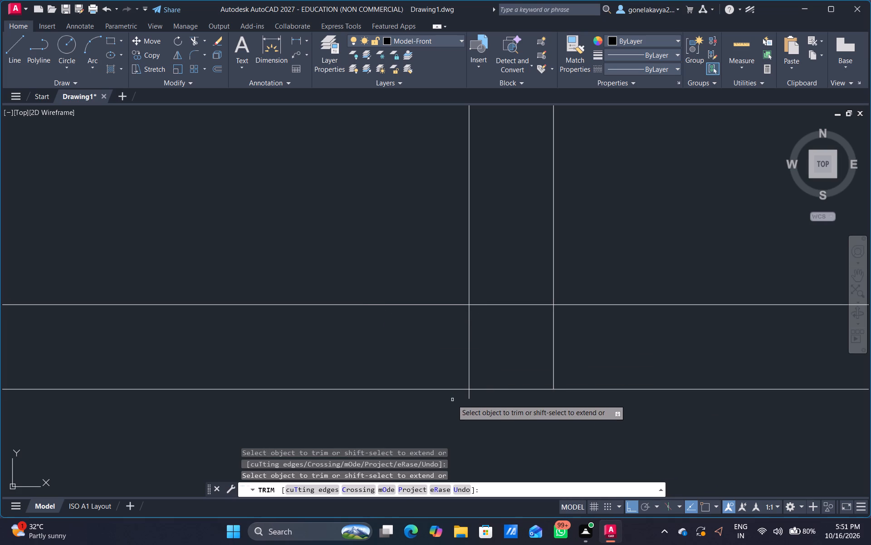
left_click(468, 396)
Trim the ends of the 9" wall's two vertical lines that overhang below the new lower partition.
scroll(413, 414, "down", 4)
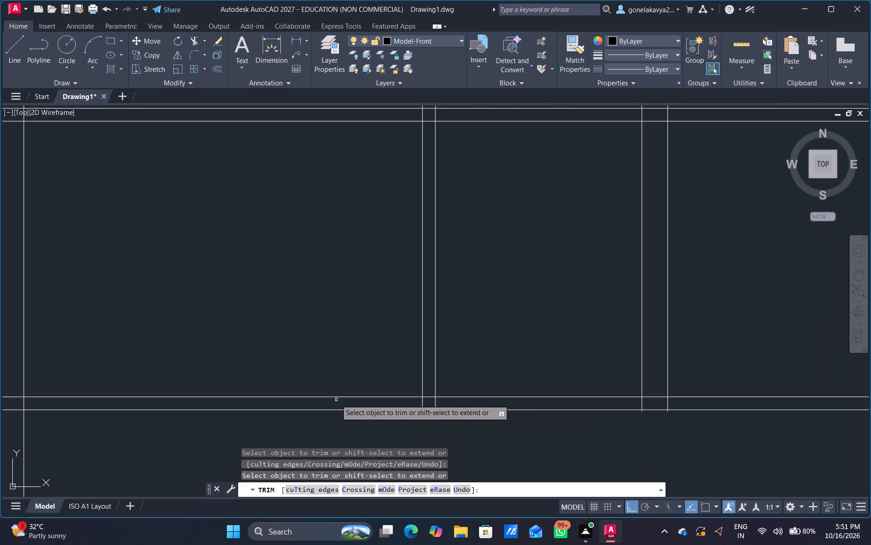
middle_click_drag(336, 400, 499, 321)
scroll(710, 311, "down", 1)
middle_click_drag(717, 296, 542, 332)
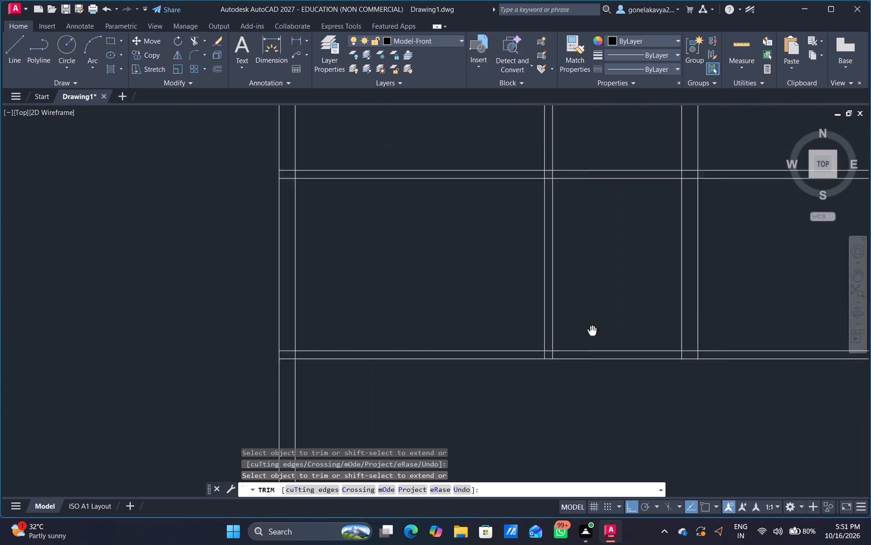
middle_click_drag(542, 332, 465, 309)
scroll(540, 336, "up", 5)
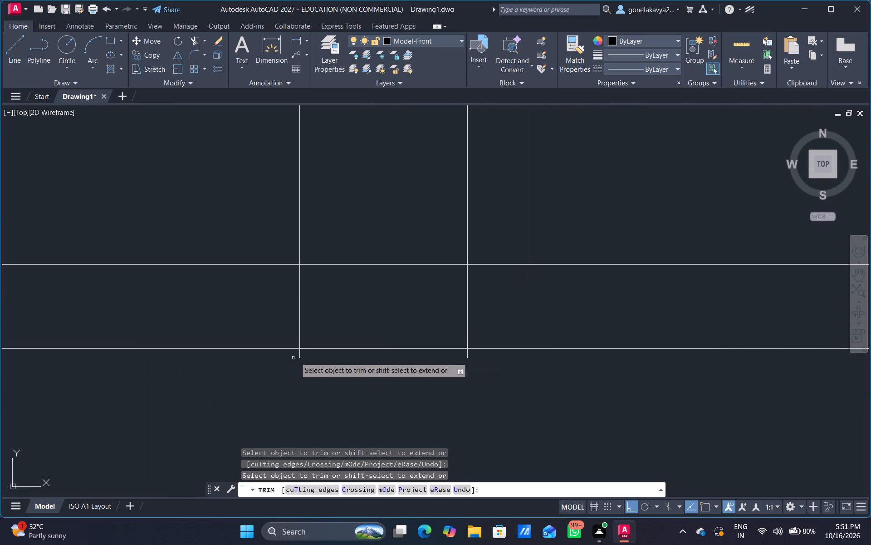
left_click(299, 355)
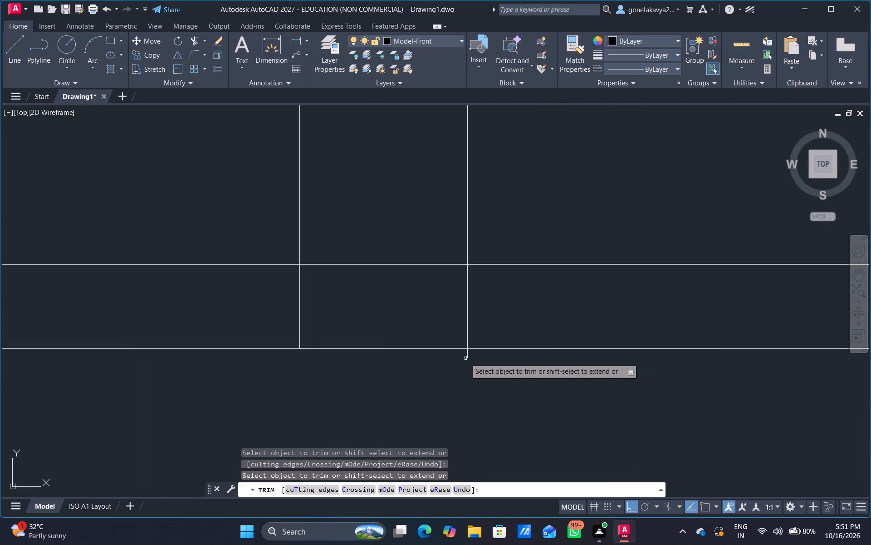
left_click(465, 358)
left_click(471, 355)
scroll(512, 372, "down", 4)
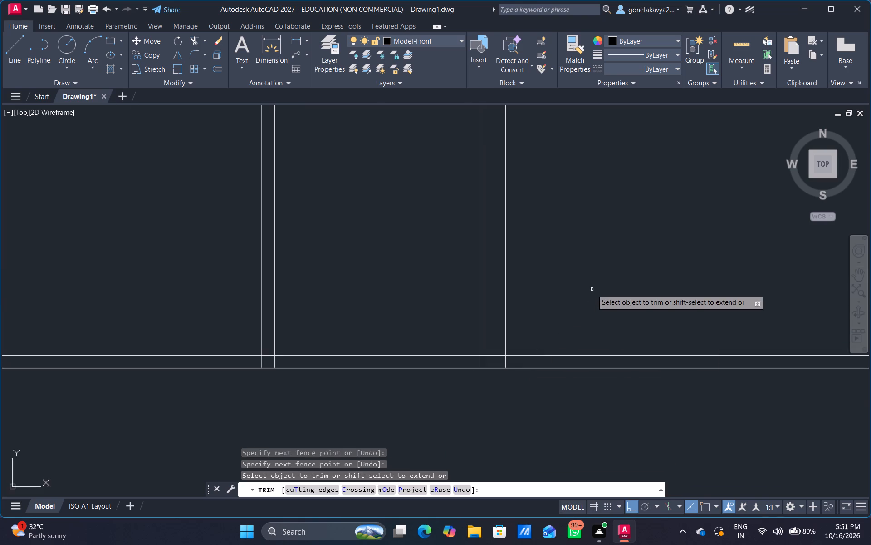
scroll(592, 289, "down", 2)
middle_click_drag(617, 267, 451, 337)
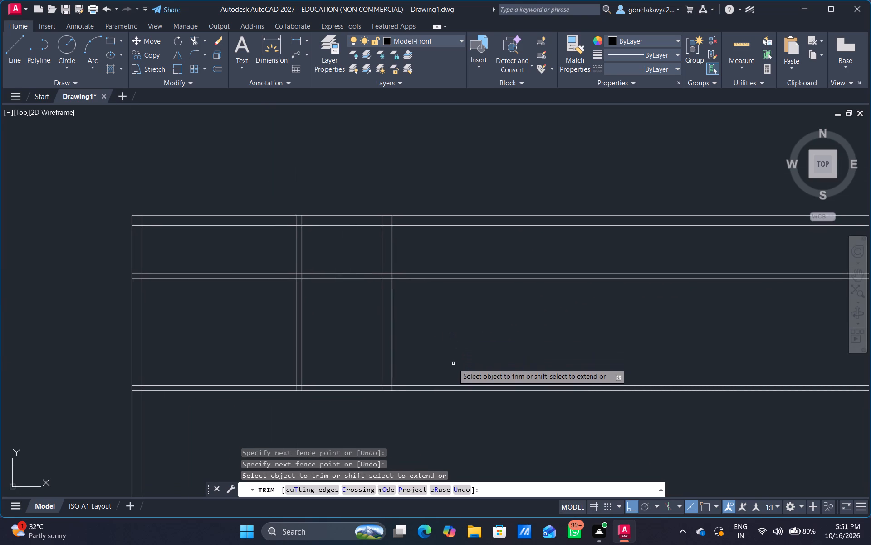
key("Escape")
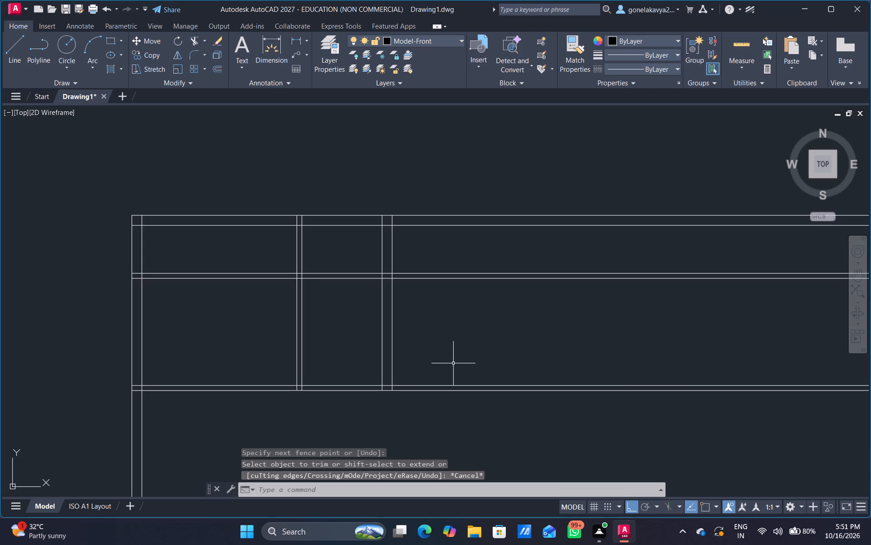
Trim all the horizontal wall and partition lines extending right of the 9" wall with a freehand fence.
type("TR")
key("space")
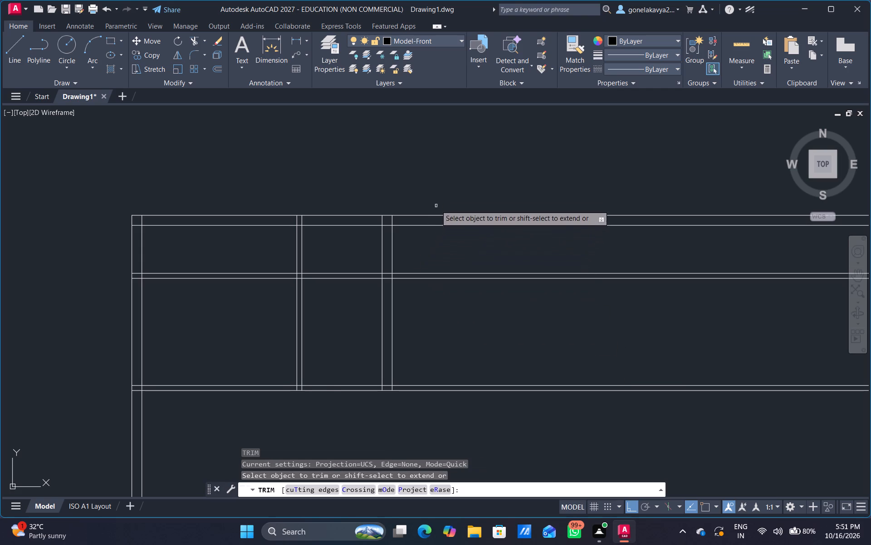
left_click_drag(437, 192, 437, 427)
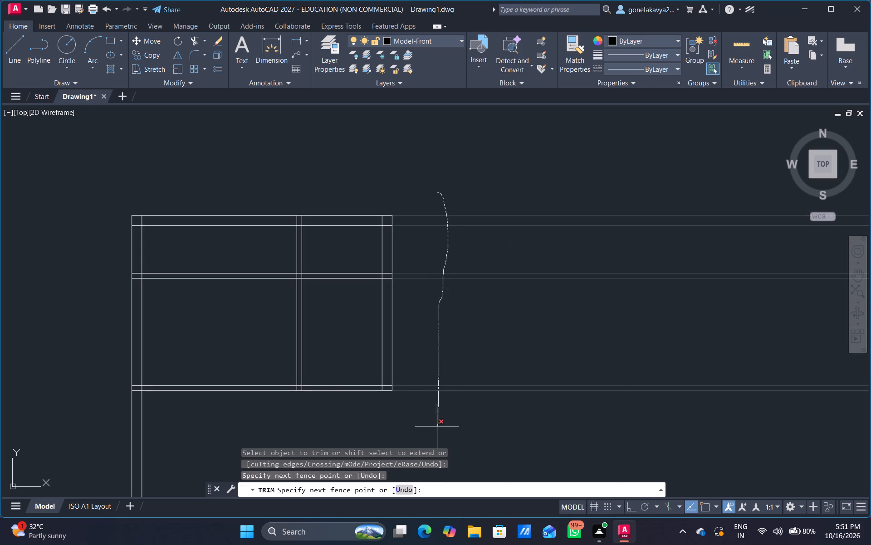
left_click_drag(437, 427, 435, 431)
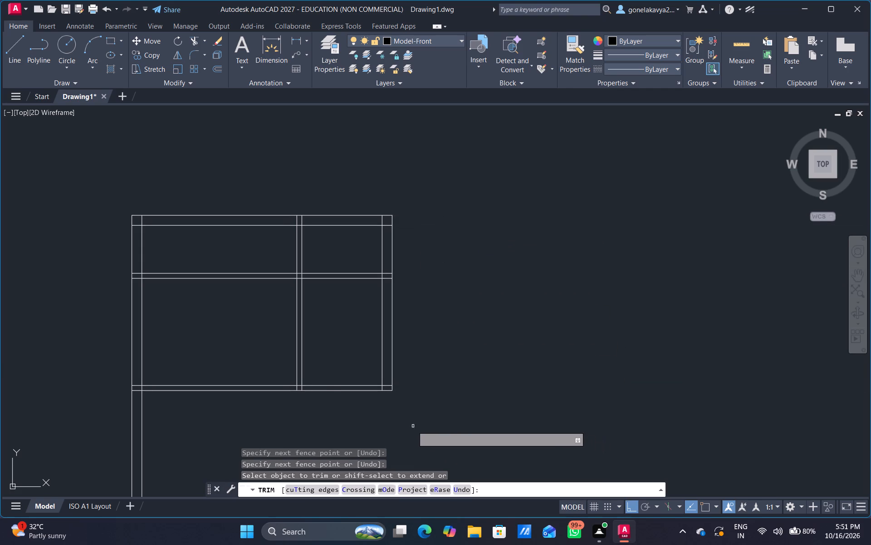
scroll(412, 425, "up", 1)
middle_click_drag(411, 424, 485, 331)
scroll(469, 326, "down", 1)
scroll(440, 354, "down", 1)
middle_click_drag(421, 363, 419, 353)
key("Escape")
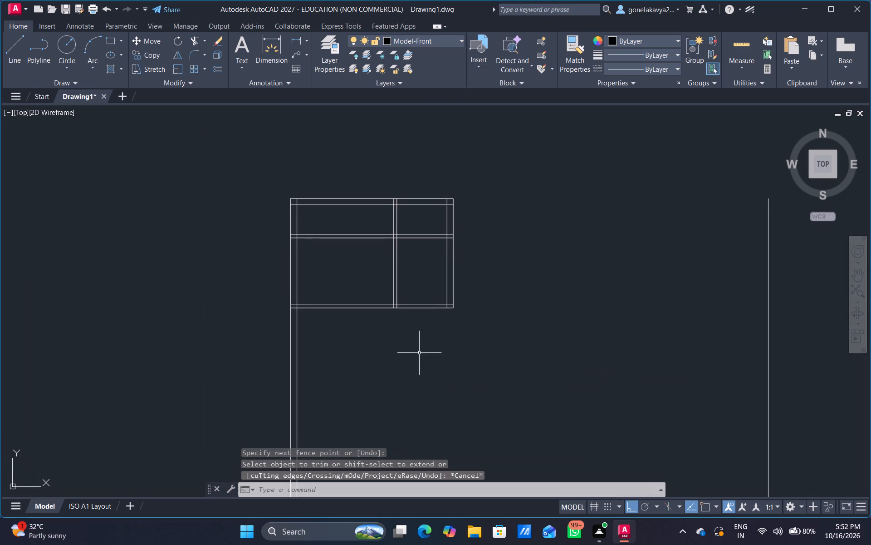
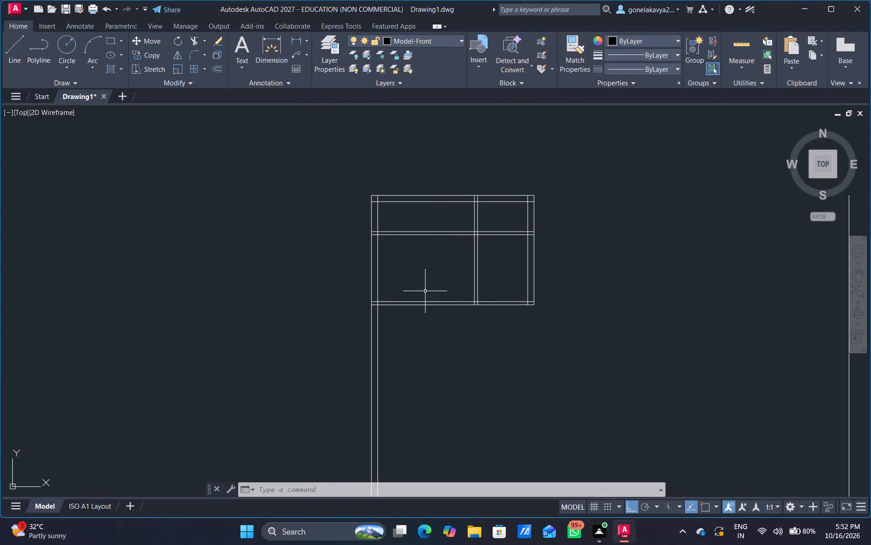
Start an Offset for the next line in the area below the rooms' lower 4.5" partition.
scroll(418, 298, "up", 2)
middle_click_drag(422, 303, 425, 229)
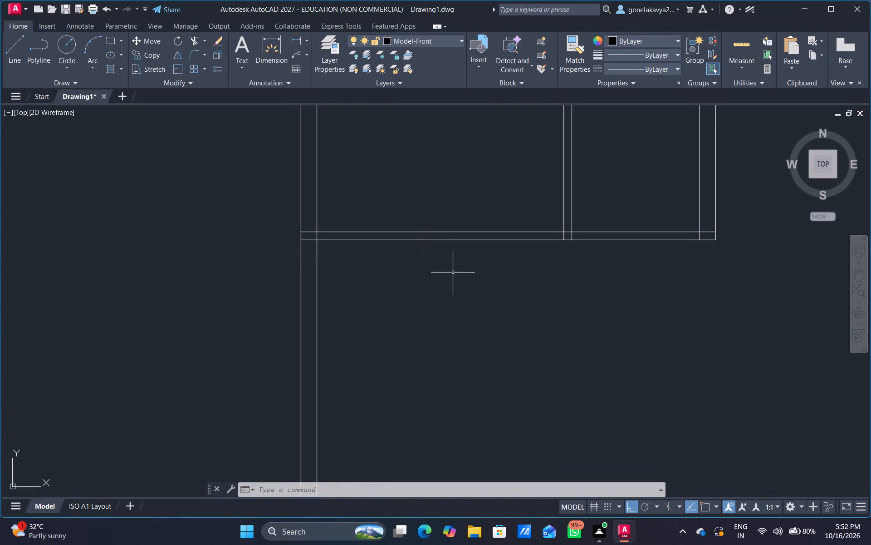
key("o")
key("Return")
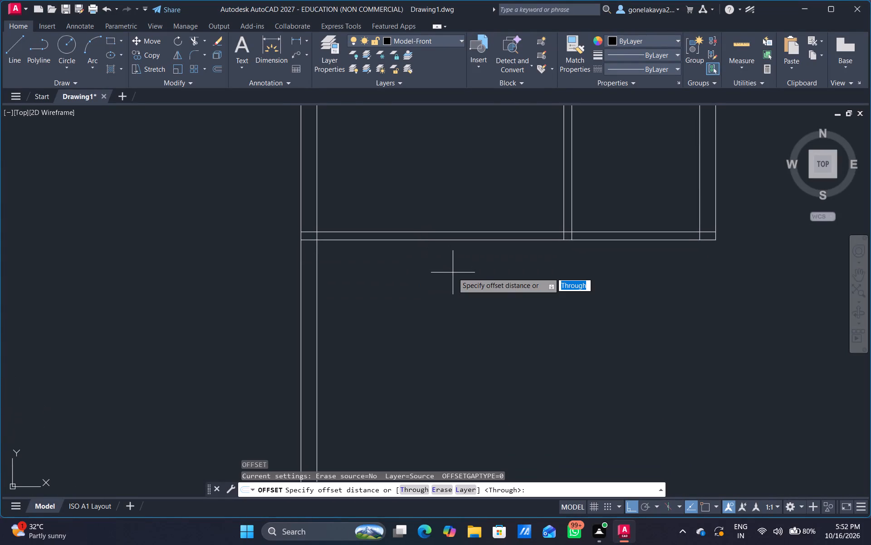
scroll(453, 272, "up", 1)
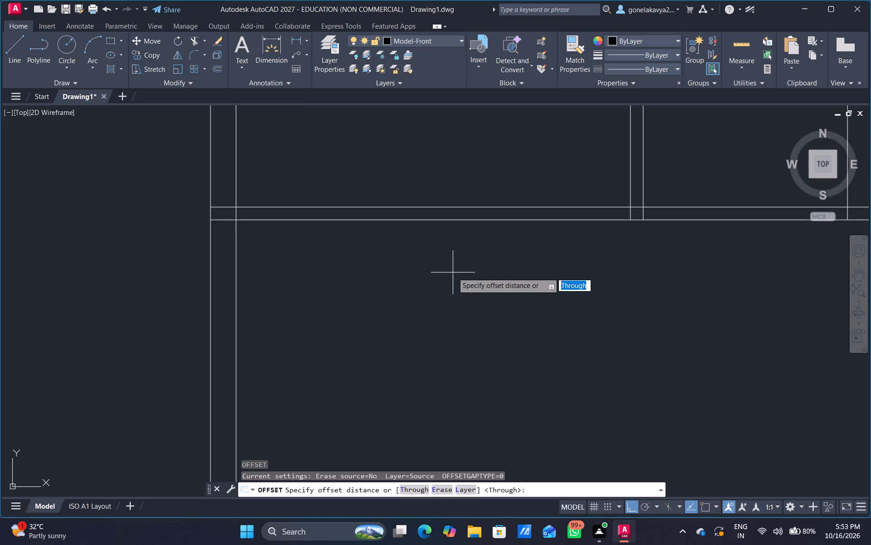
scroll(445, 261, "down", 2)
middle_click_drag(443, 276, 508, 237)
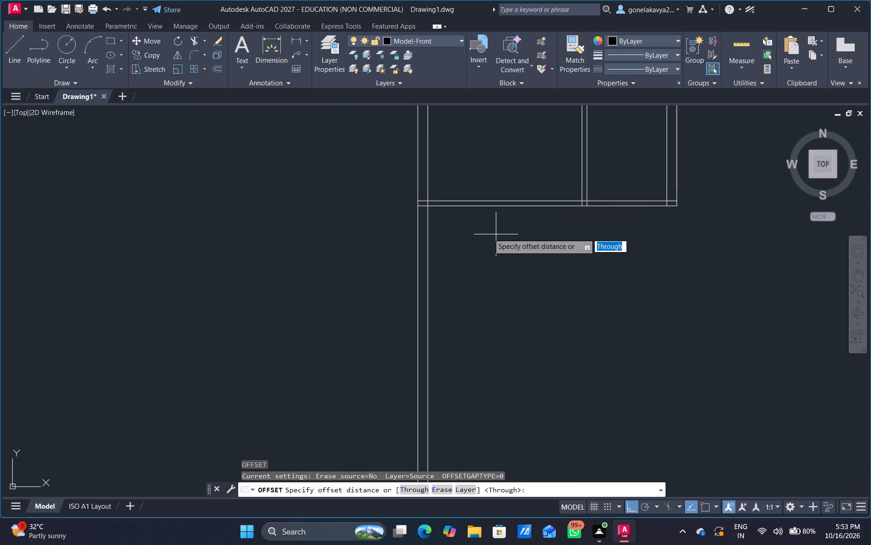
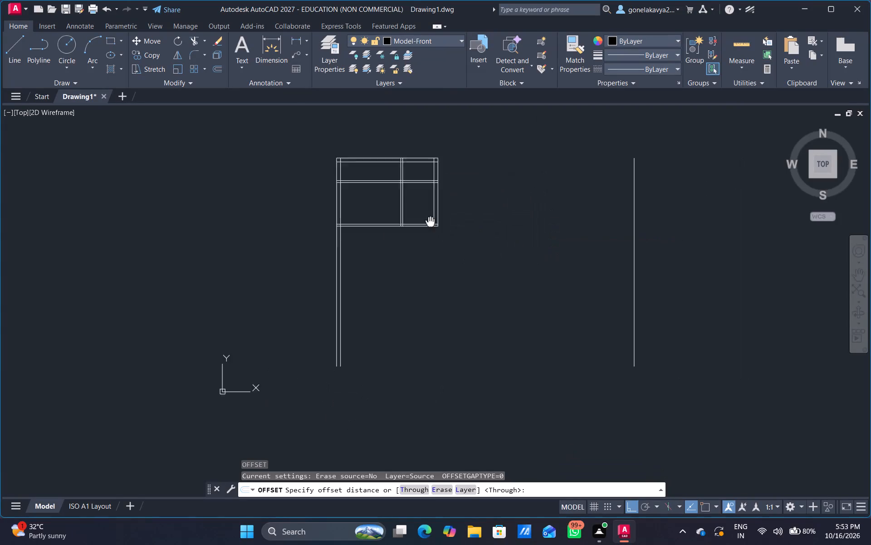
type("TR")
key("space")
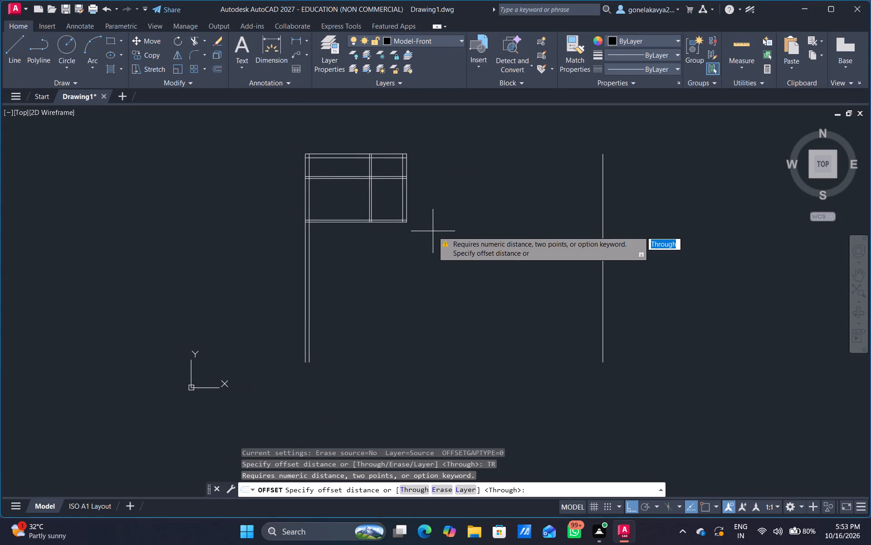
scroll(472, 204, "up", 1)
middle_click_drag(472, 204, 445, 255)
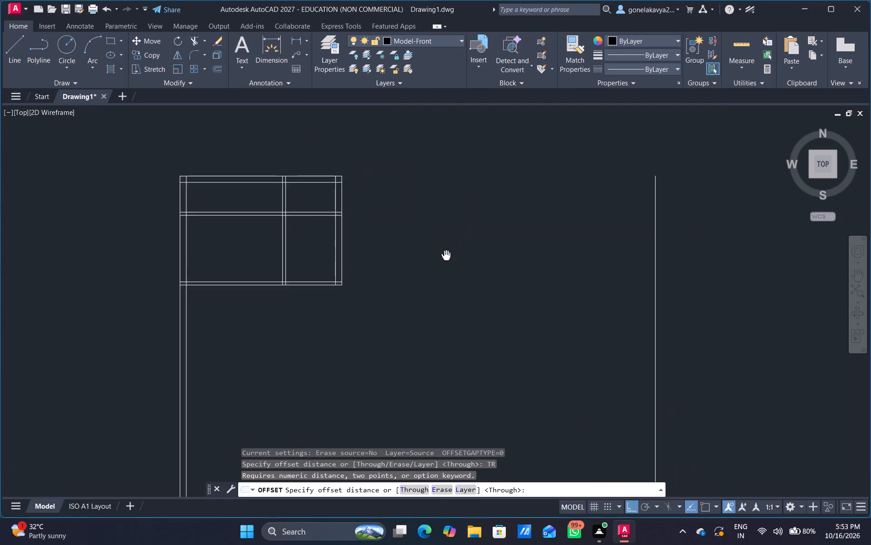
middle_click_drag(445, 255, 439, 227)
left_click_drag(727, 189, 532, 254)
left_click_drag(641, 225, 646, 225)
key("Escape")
Trim away the isolated vertical line standing far to the right of the rooms.
type("TR")
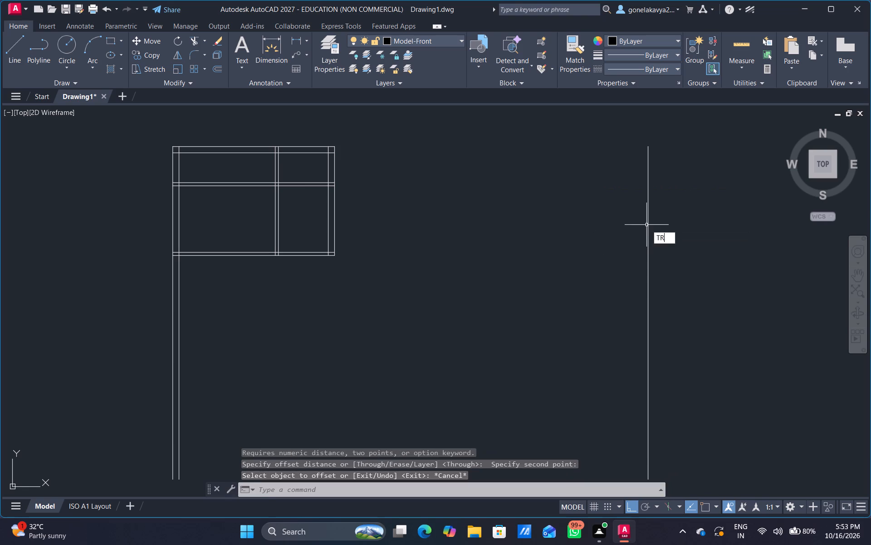
key("space")
left_click_drag(690, 215, 530, 286)
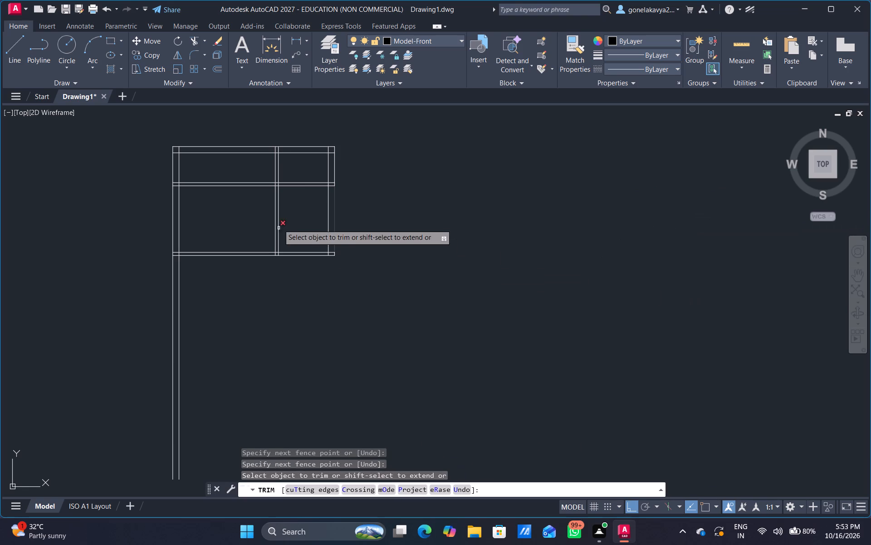
Trim the overlapping inner wall line ends at the rooms' upper-right outer corner.
middle_click_drag(310, 209, 395, 317)
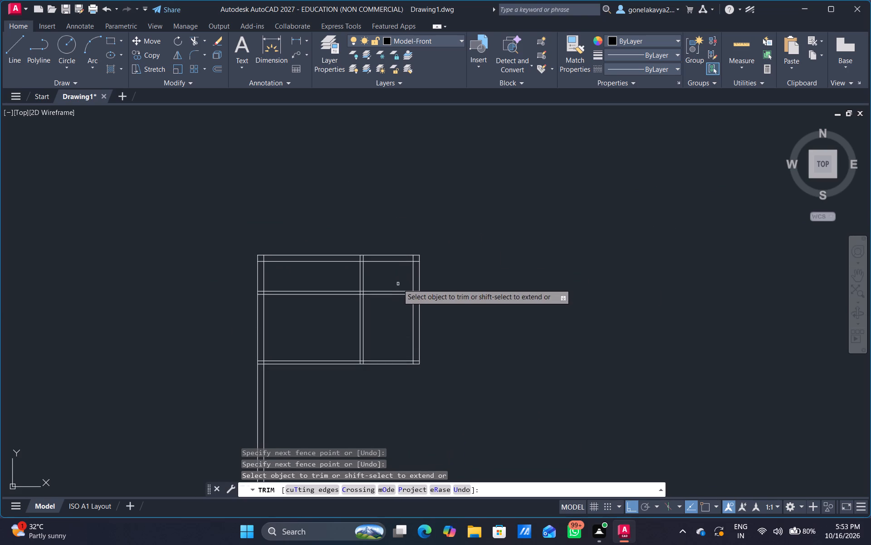
scroll(398, 284, "up", 3)
middle_click_drag(406, 271, 425, 340)
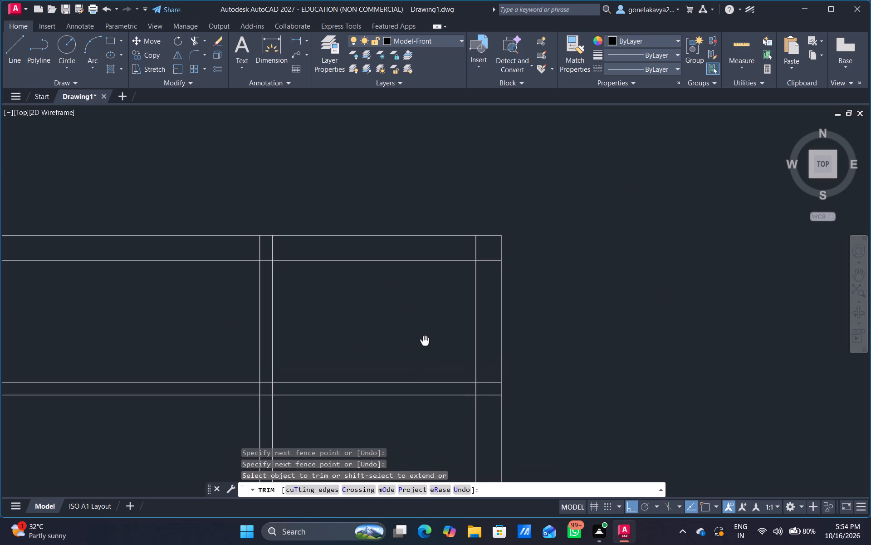
middle_click_drag(425, 340, 425, 339)
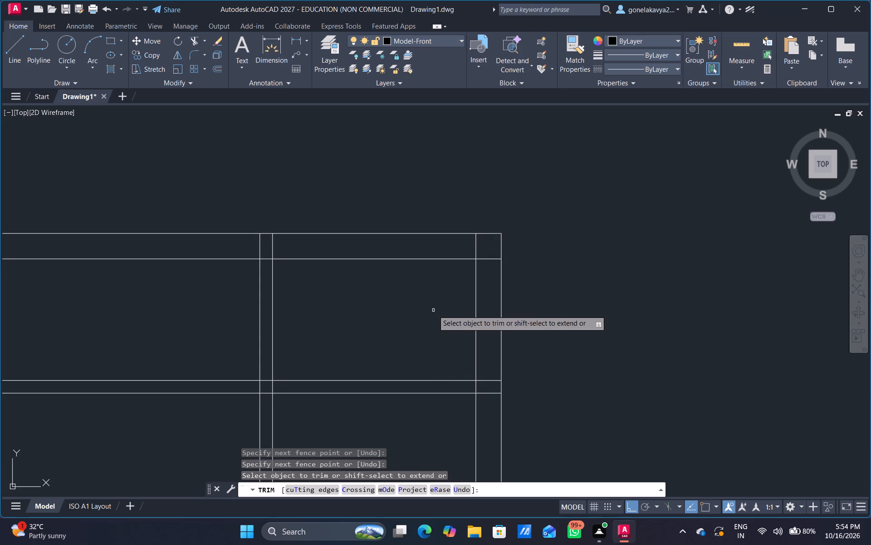
middle_click_drag(437, 322, 440, 338)
scroll(451, 304, "up", 2)
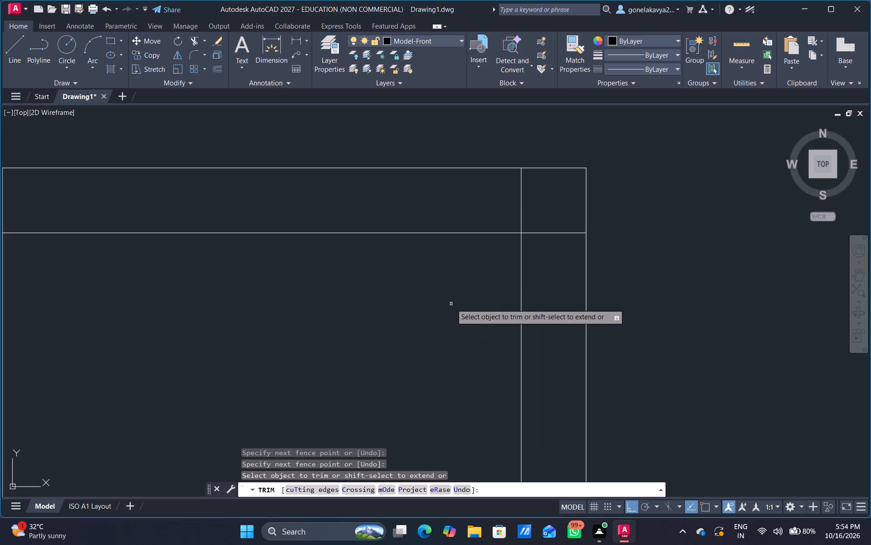
left_click_drag(489, 201, 554, 256)
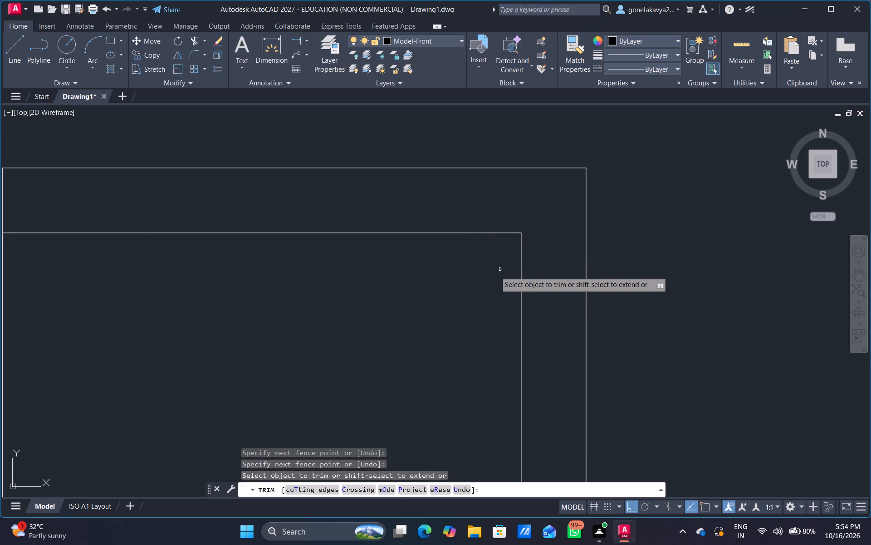
scroll(593, 259, "down", 1)
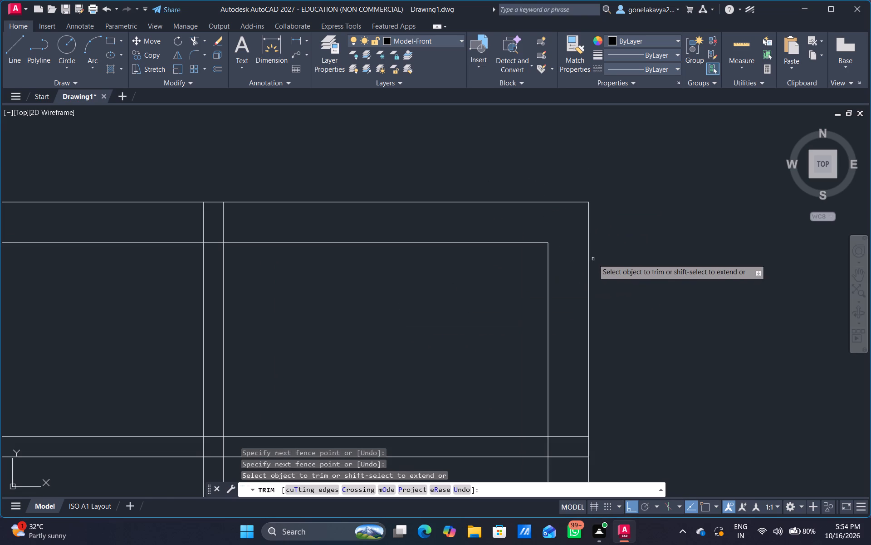
middle_click_drag(400, 301, 619, 287)
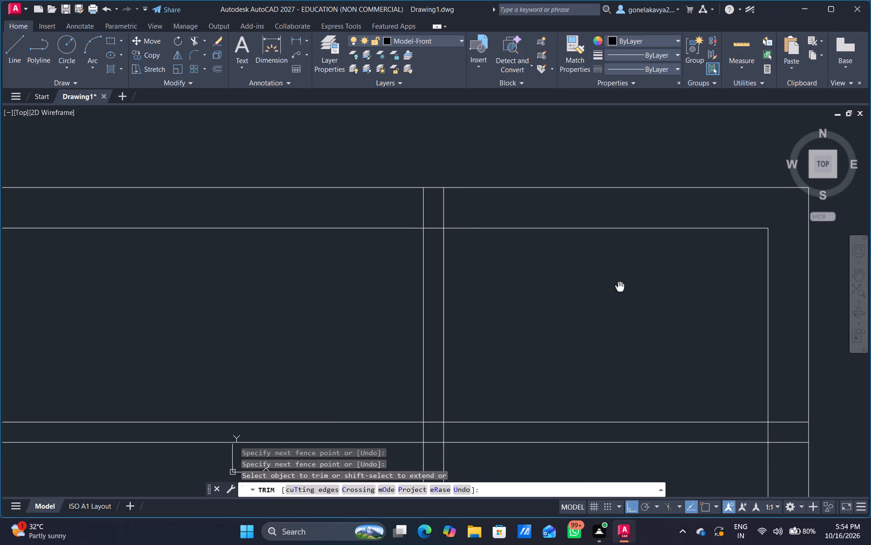
middle_click_drag(619, 287, 615, 287)
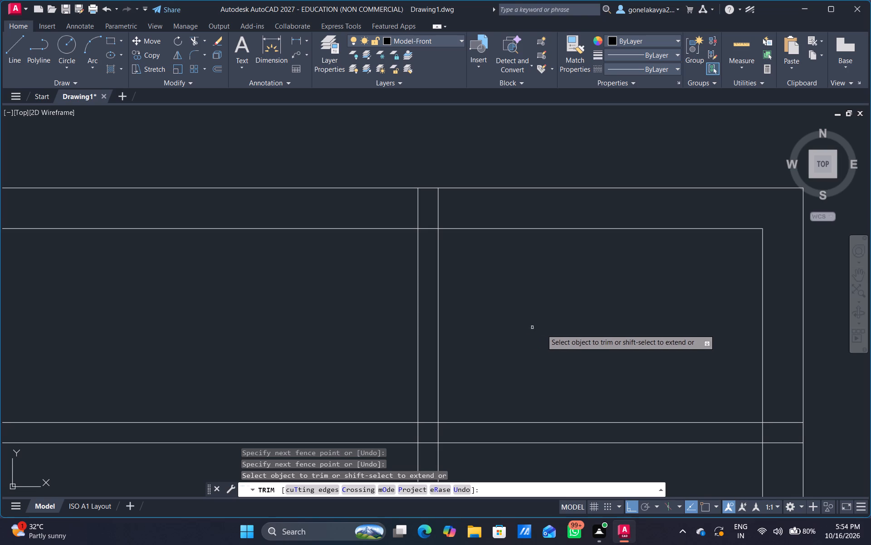
scroll(549, 322, "down", 3)
middle_click_drag(545, 385, 616, 317)
middle_click_drag(535, 322, 557, 238)
key("Escape")
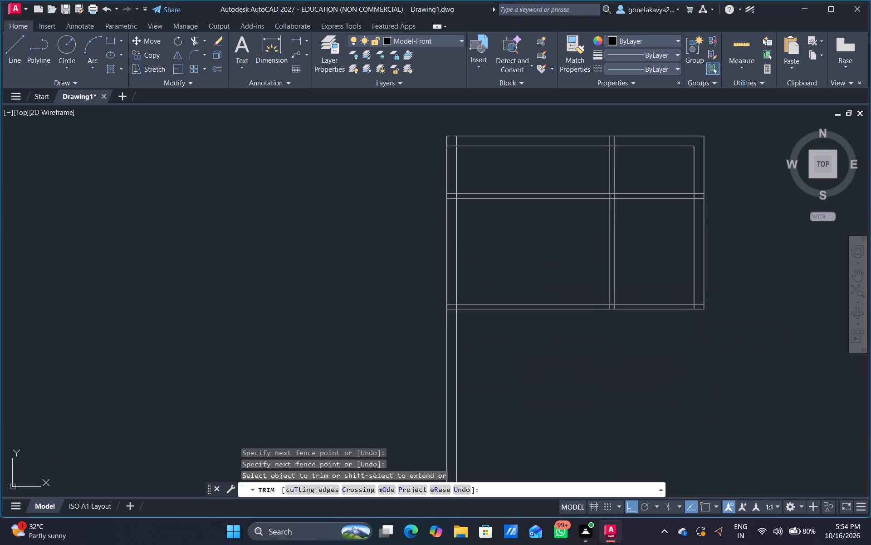
Offset the left wall's inner line 17'6" to the right, across the area below the rooms.
key("o")
key("Return")
scroll(510, 357, "down", 1)
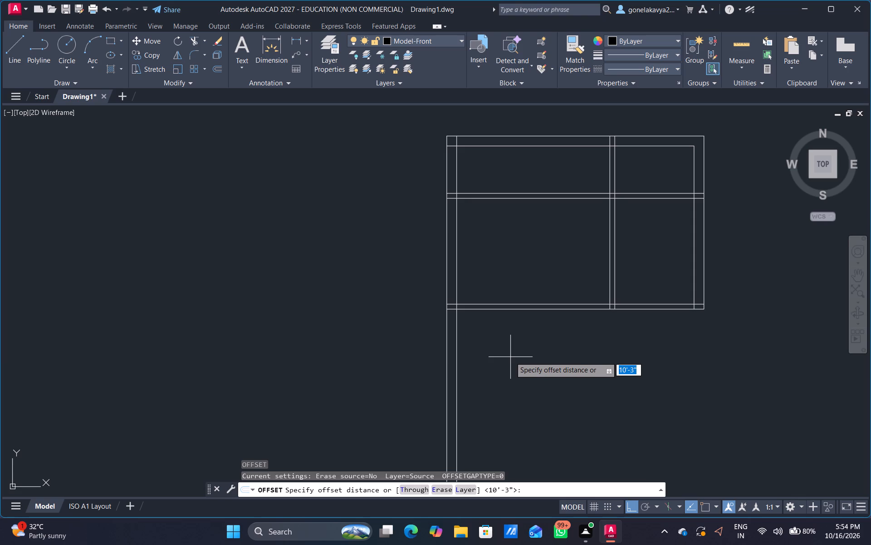
scroll(510, 357, "down", 3)
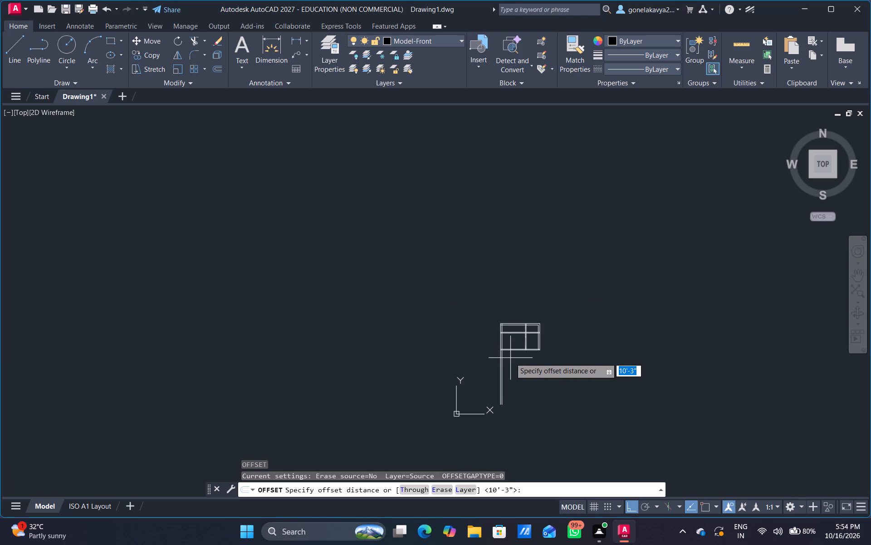
middle_click_drag(507, 360, 560, 304)
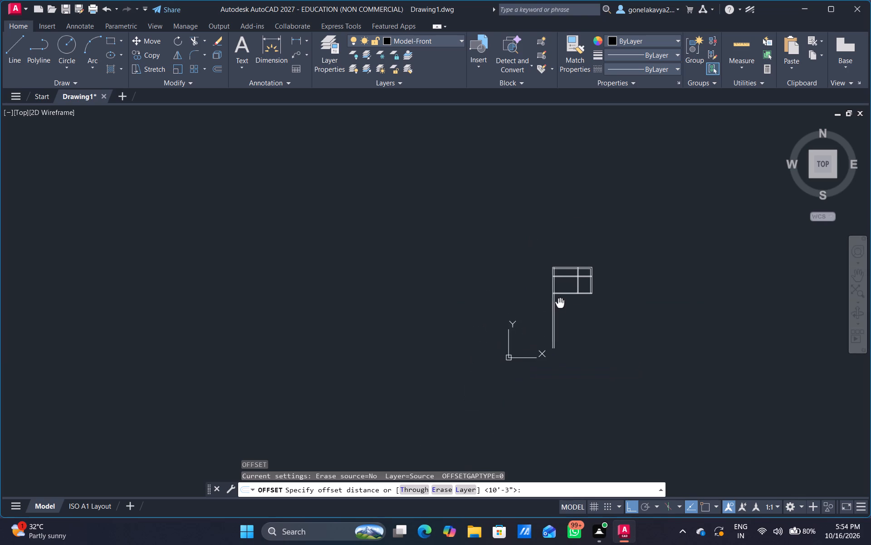
middle_click_drag(560, 304, 538, 316)
scroll(549, 316, "up", 2)
middle_click_drag(553, 319, 533, 247)
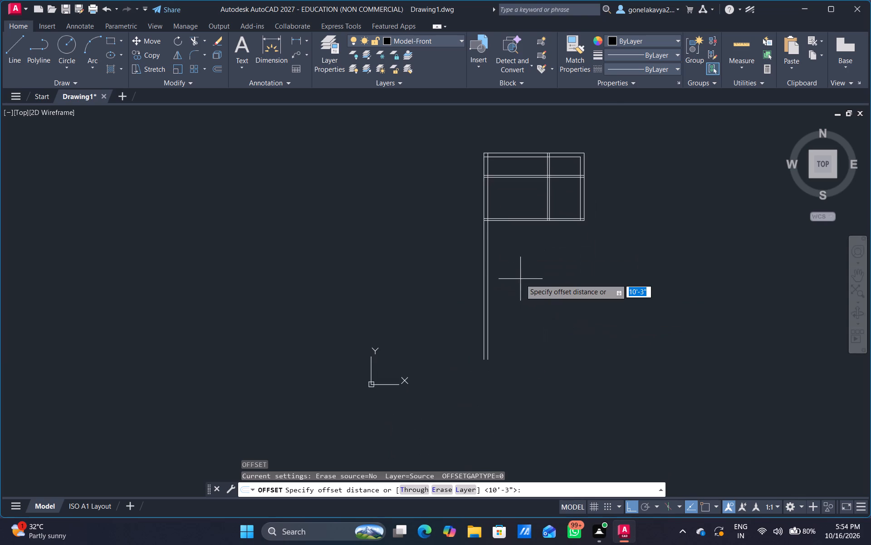
scroll(520, 279, "up", 1)
middle_click_drag(520, 279, 444, 324)
key("o")
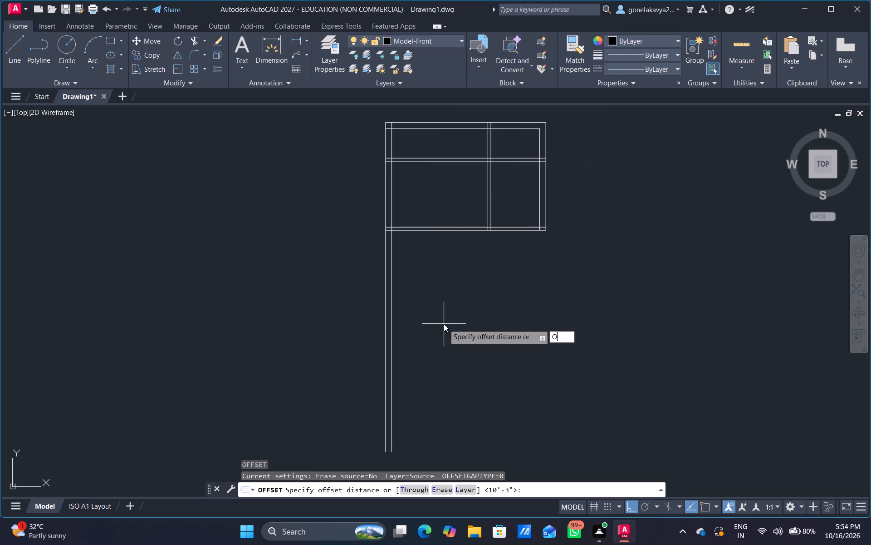
key("Return")
type("17'6\"")
key("Return")
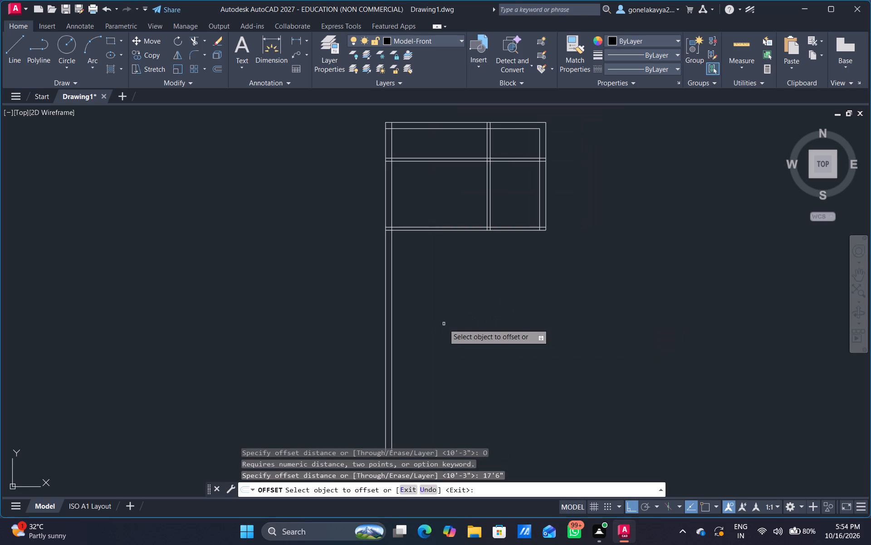
left_click_drag(391, 348, 401, 347)
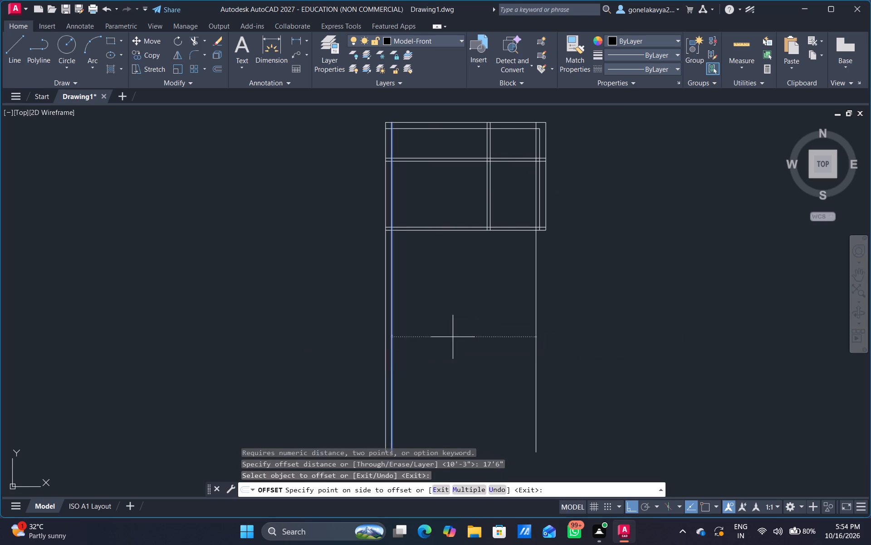
left_click(453, 337)
Offset the lower line of the rooms' bottom partition 11'0" downward.
middle_click_drag(511, 311, 504, 339)
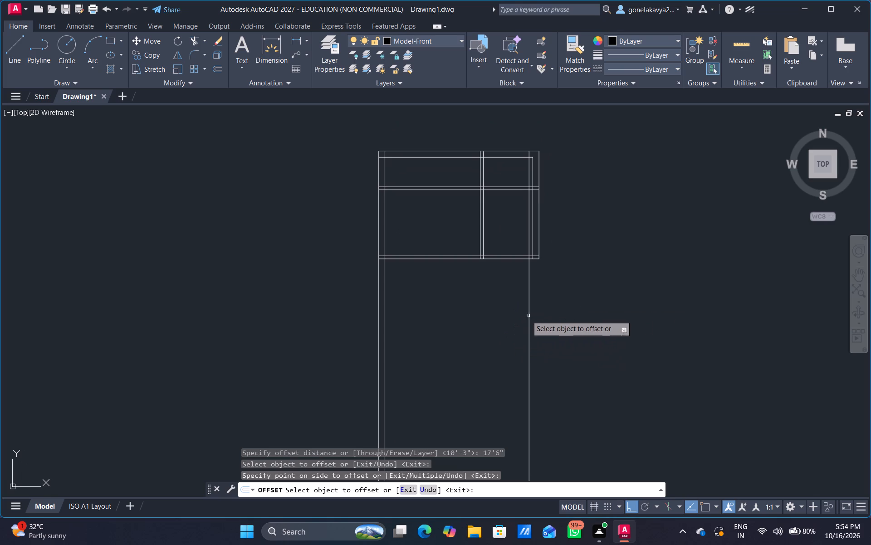
middle_click_drag(506, 309, 485, 264)
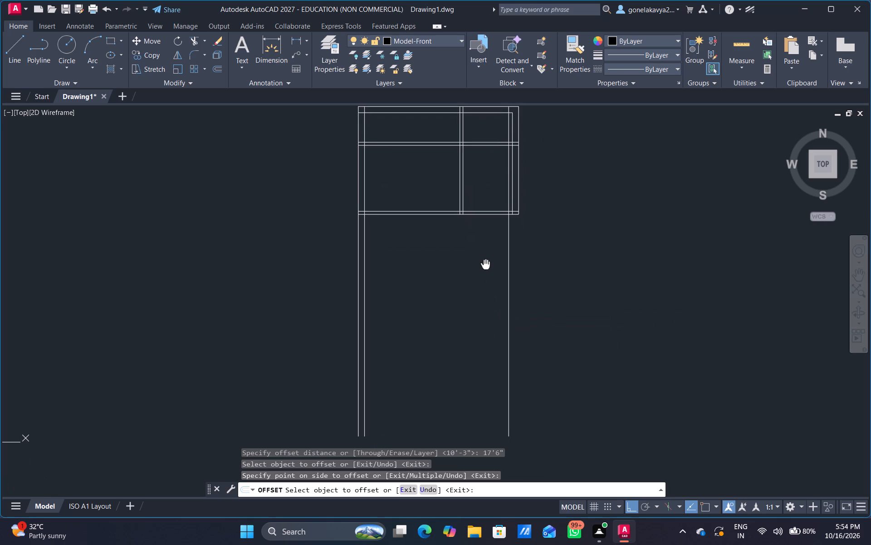
middle_click_drag(485, 264, 487, 265)
scroll(501, 265, "up", 1)
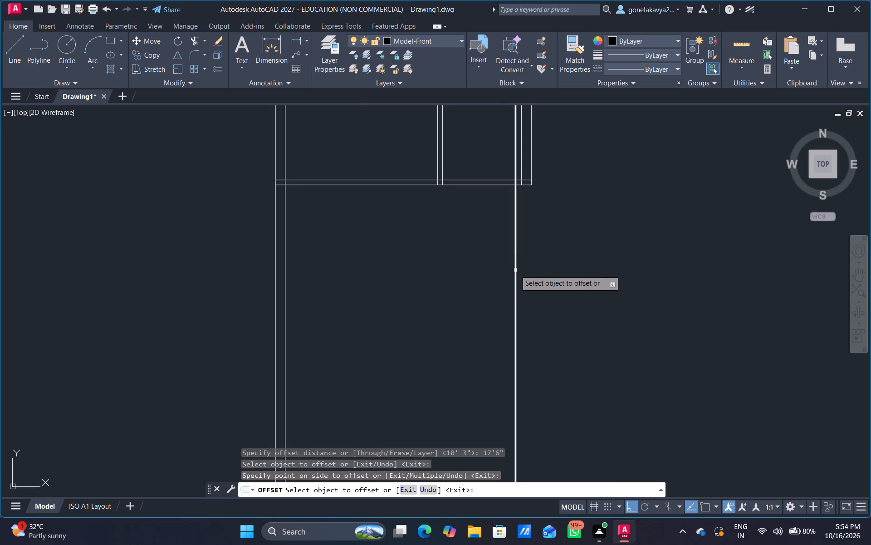
scroll(472, 282, "down", 1)
scroll(463, 263, "up", 1)
middle_click_drag(463, 263, 499, 309)
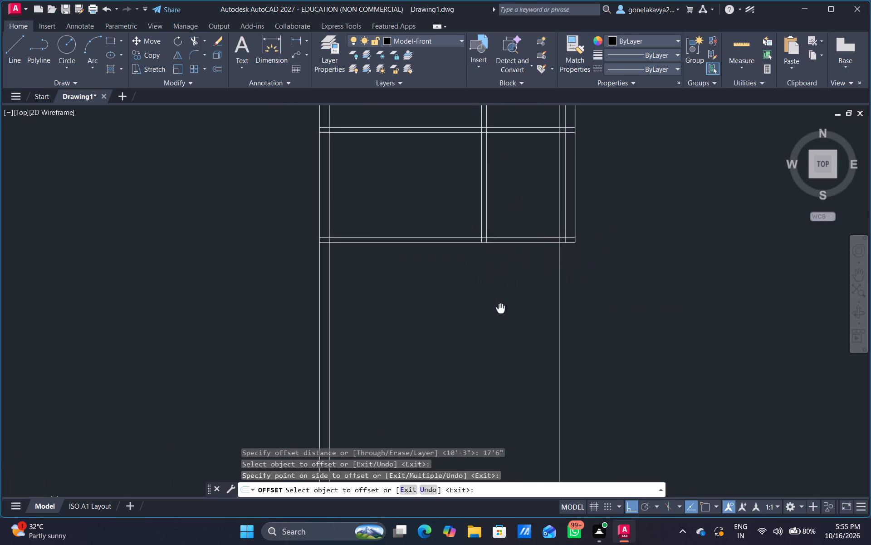
middle_click_drag(499, 309, 538, 279)
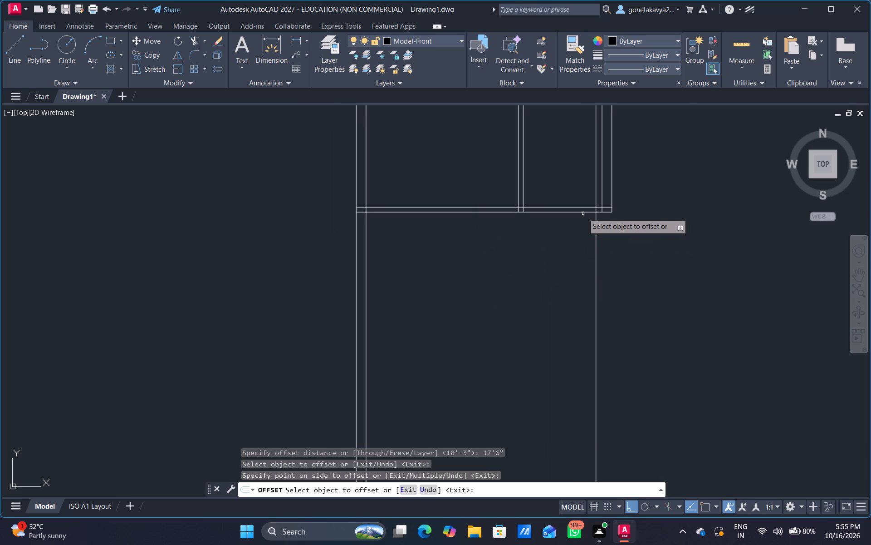
left_click(583, 213)
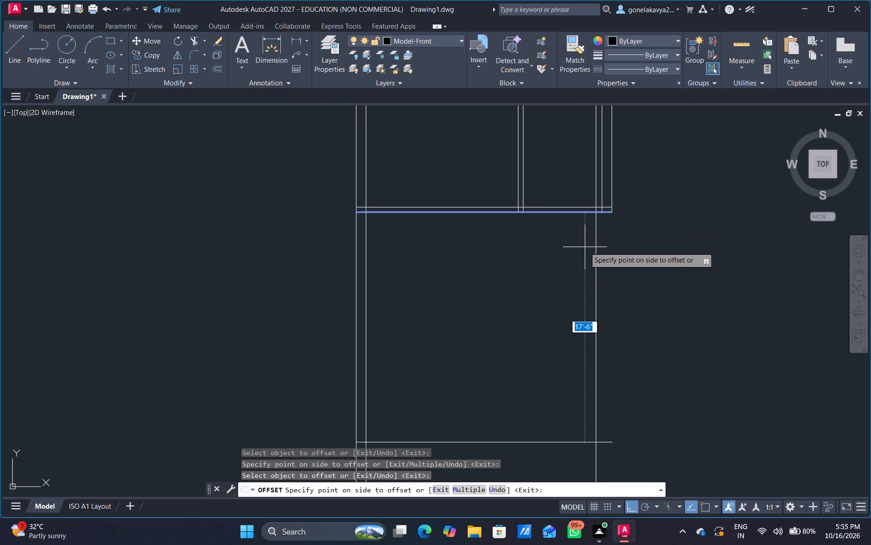
type("11'")
type("0\"")
key("Return")
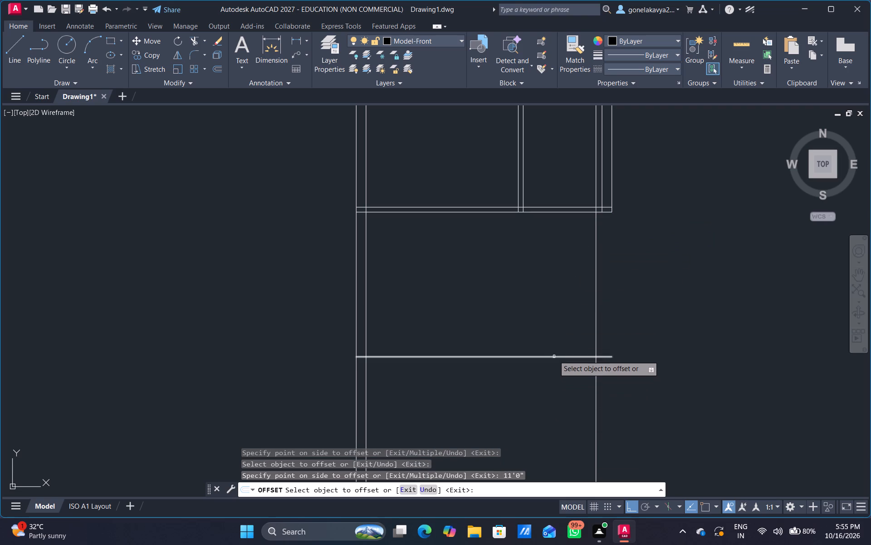
Offset the new horizontal line 9" downward to form the lower room's bottom wall.
left_click(556, 356)
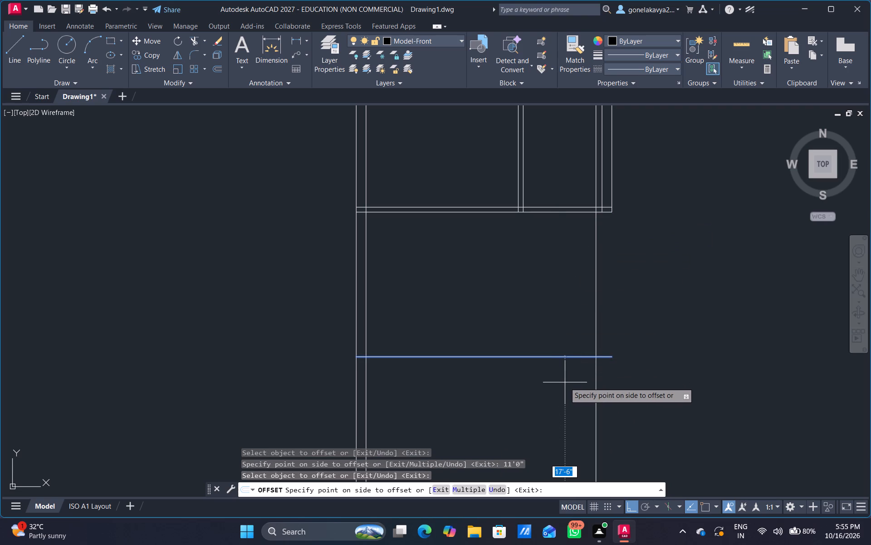
type("9\"")
key("Return")
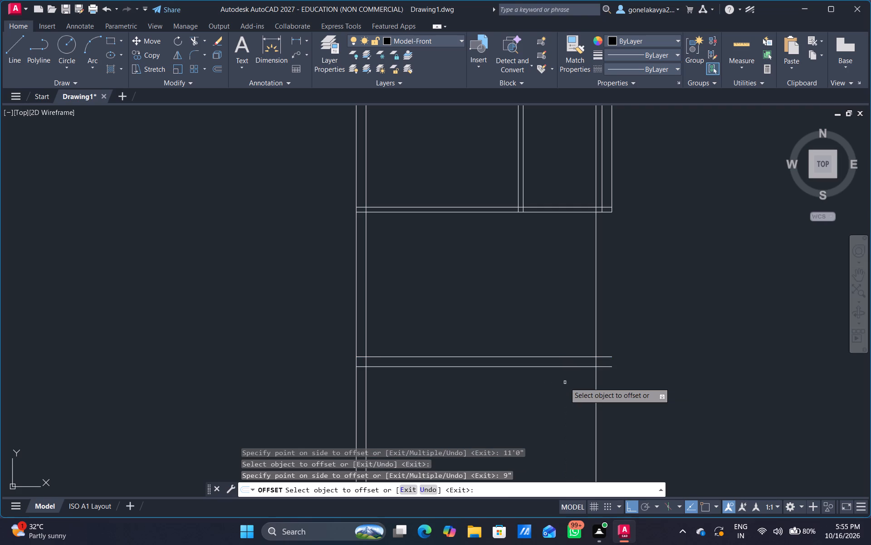
key("Escape")
Trim the 17'6" offset line between the bottom partition and the new 9" wall, and below that wall.
type("TR")
key("space")
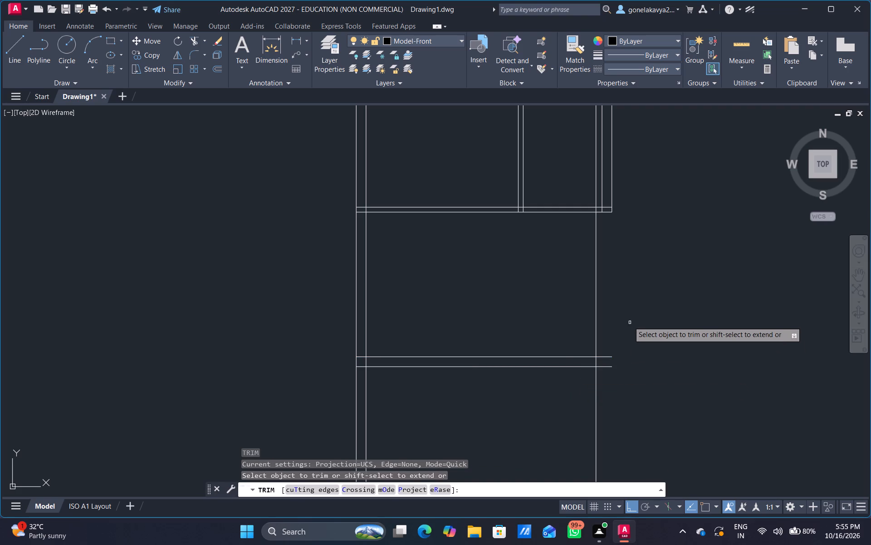
left_click_drag(625, 303, 533, 325)
left_click_drag(659, 413, 489, 454)
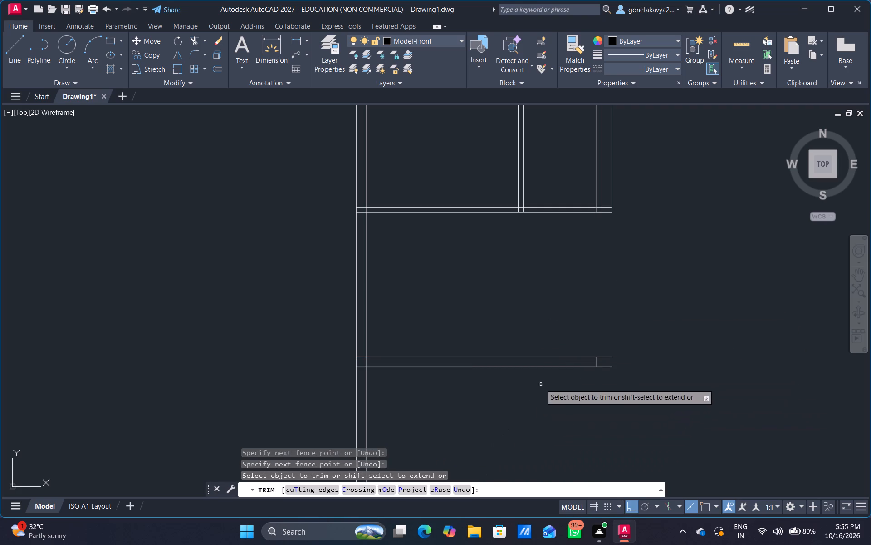
Trim the leftover 17'6" offset line where it crosses the two right-hand upper rooms and the top wall.
scroll(593, 317, "down", 2)
middle_click_drag(597, 307, 603, 322)
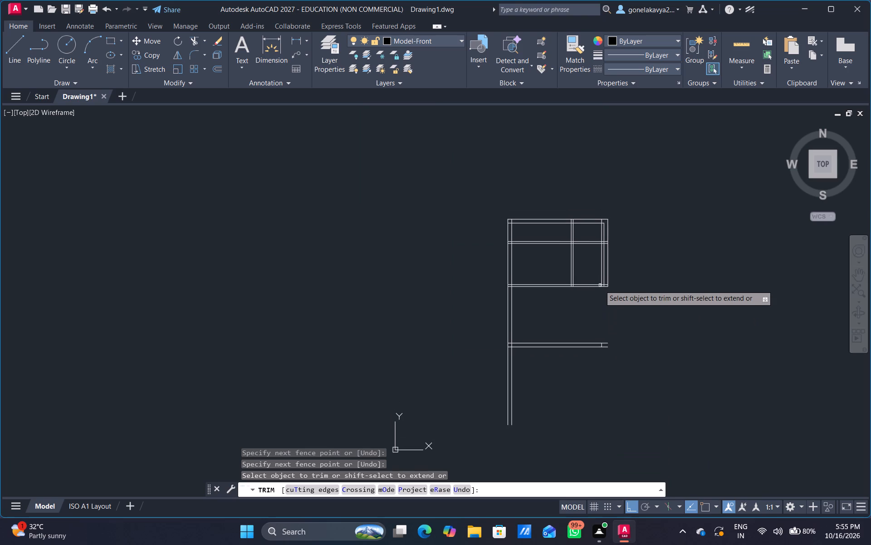
scroll(598, 272, "up", 3)
middle_click_drag(597, 272, 599, 330)
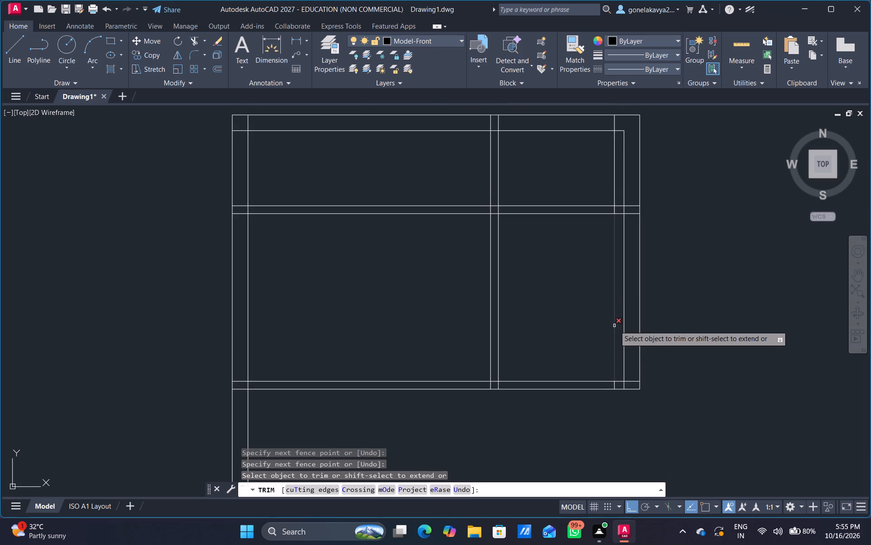
left_click(615, 326)
middle_click_drag(626, 228, 629, 322)
scroll(607, 241, "up", 2)
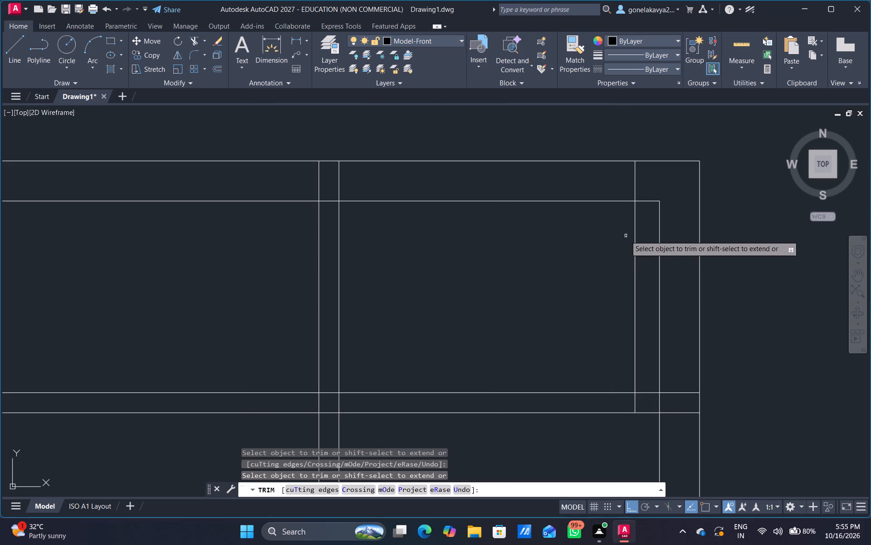
left_click_drag(639, 234, 568, 253)
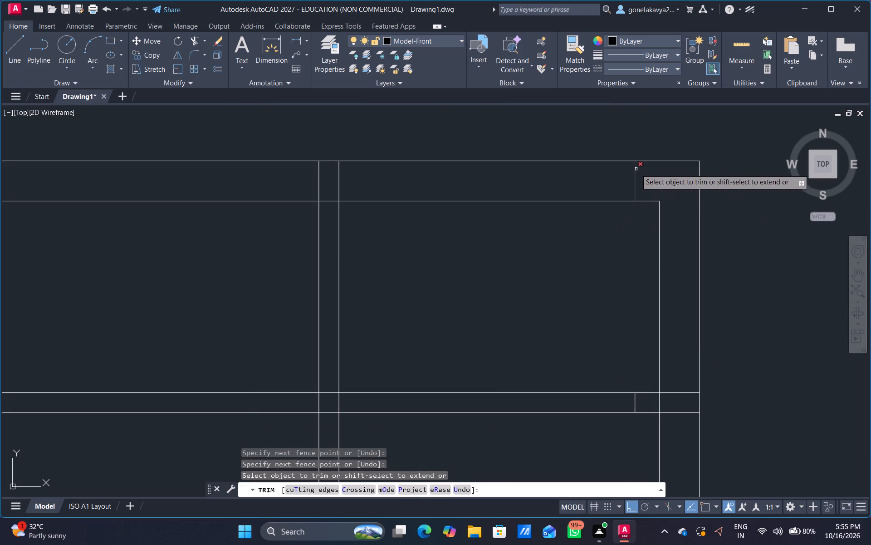
left_click_drag(636, 169, 634, 182)
Trim the short remnants of the 17'6" line inside the two horizontal partitions of the upper rooms.
middle_click_drag(608, 423, 597, 283)
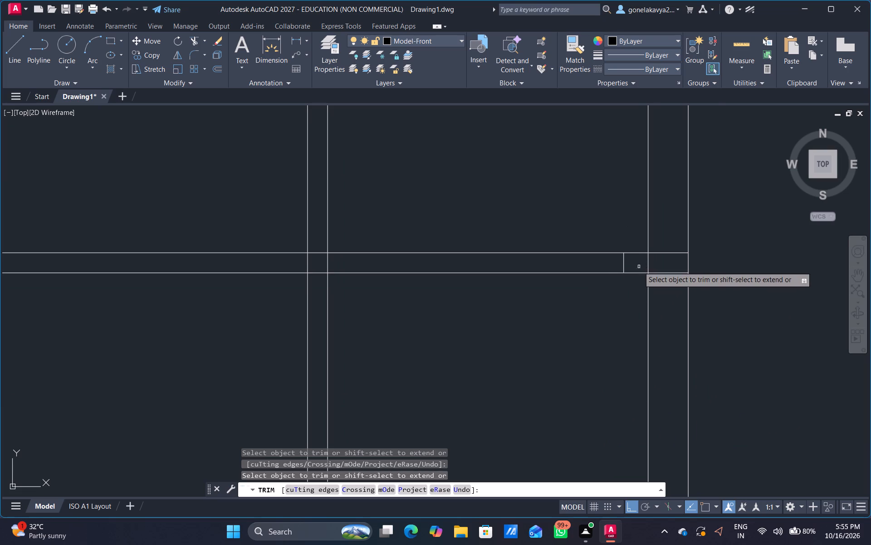
scroll(639, 267, "up", 2)
left_click_drag(631, 258, 566, 265)
scroll(596, 328, "down", 4)
middle_click_drag(558, 365, 577, 203)
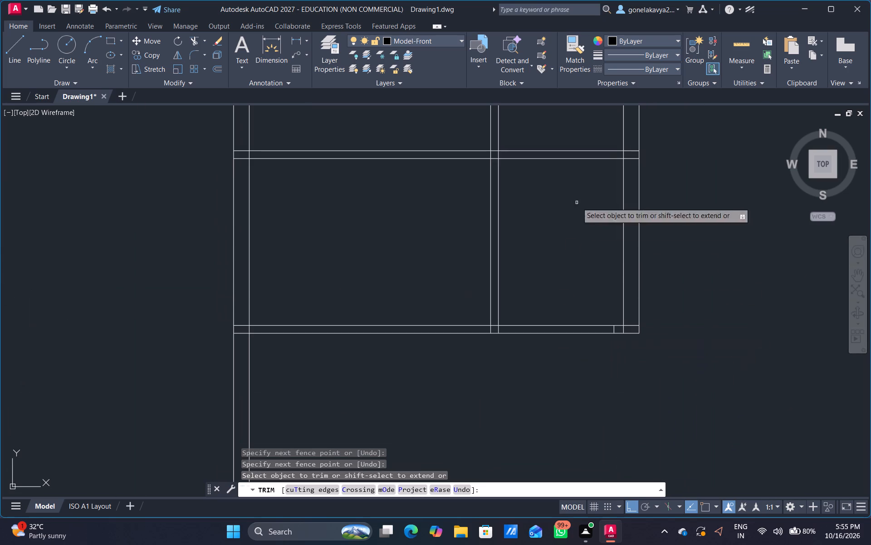
scroll(618, 328, "up", 2)
left_click_drag(606, 330, 589, 337)
scroll(563, 262, "down", 2)
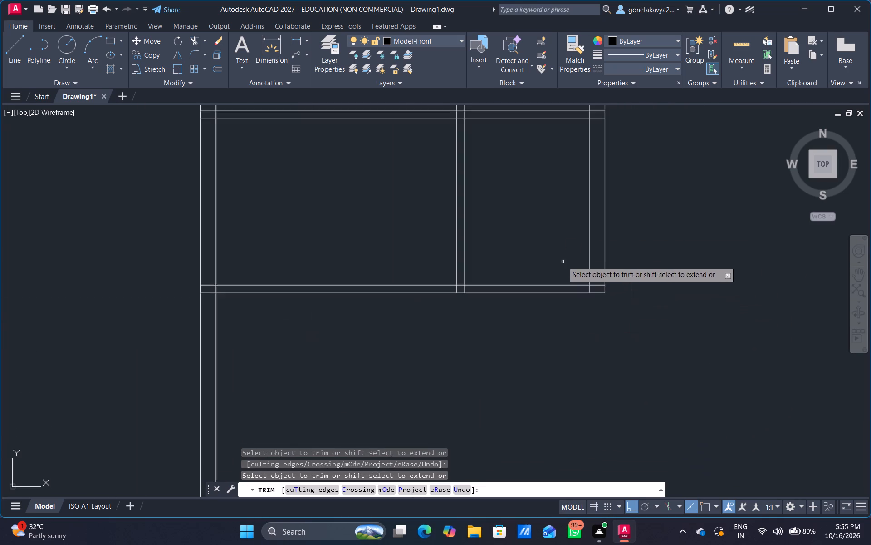
scroll(554, 317, "down", 2)
middle_click_drag(543, 349, 539, 326)
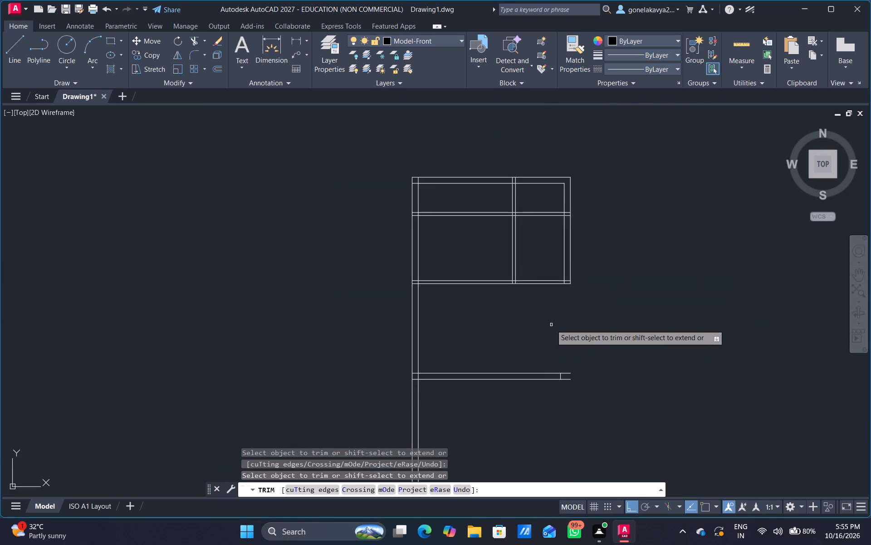
key("Escape")
Extend both lines of the right wall down to the outer line of the lower room's bottom wall.
type("EX")
key("space")
scroll(568, 297, "up", 2)
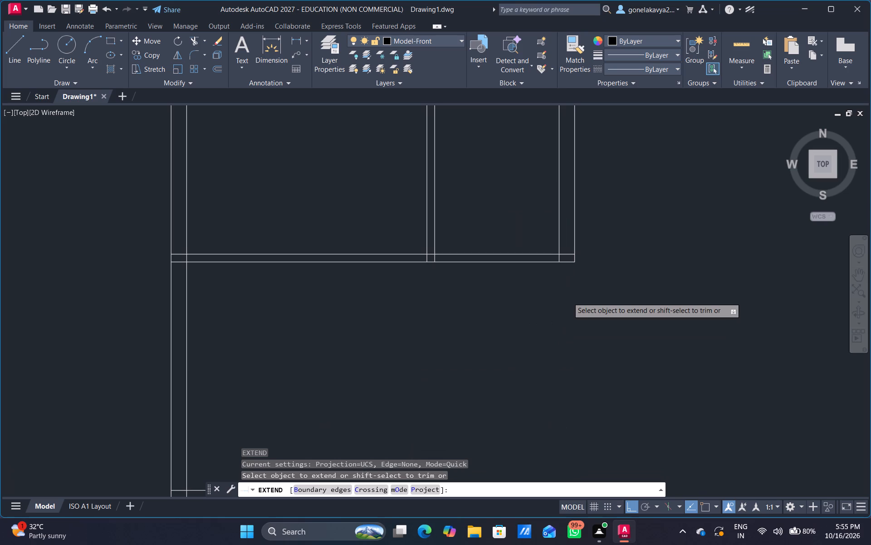
left_click(574, 247)
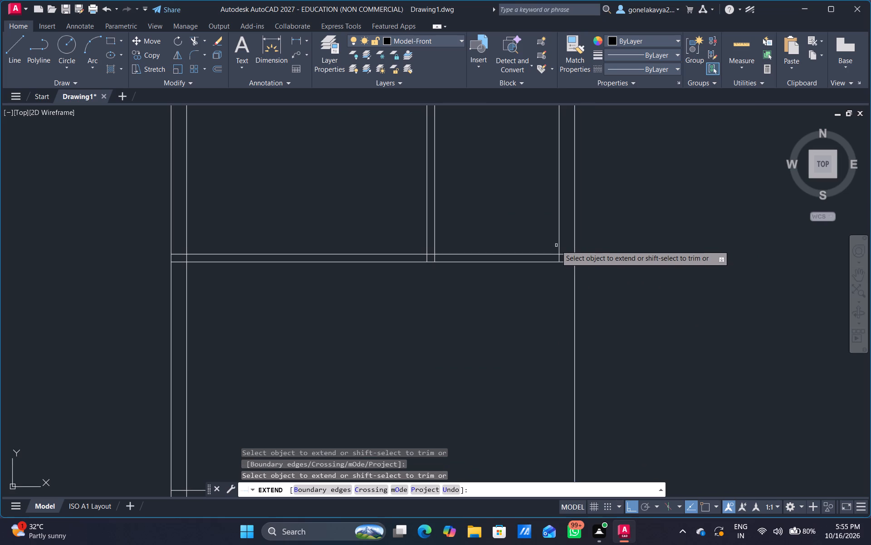
left_click(559, 244)
scroll(482, 353, "down", 2)
middle_click_drag(482, 353, 502, 287)
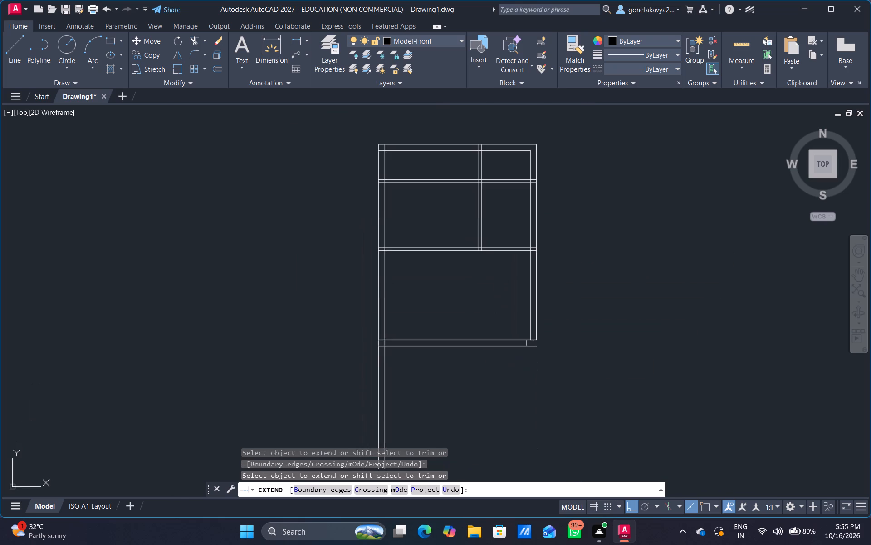
middle_click_drag(502, 287, 500, 287)
scroll(549, 348, "up", 3)
left_click(497, 302)
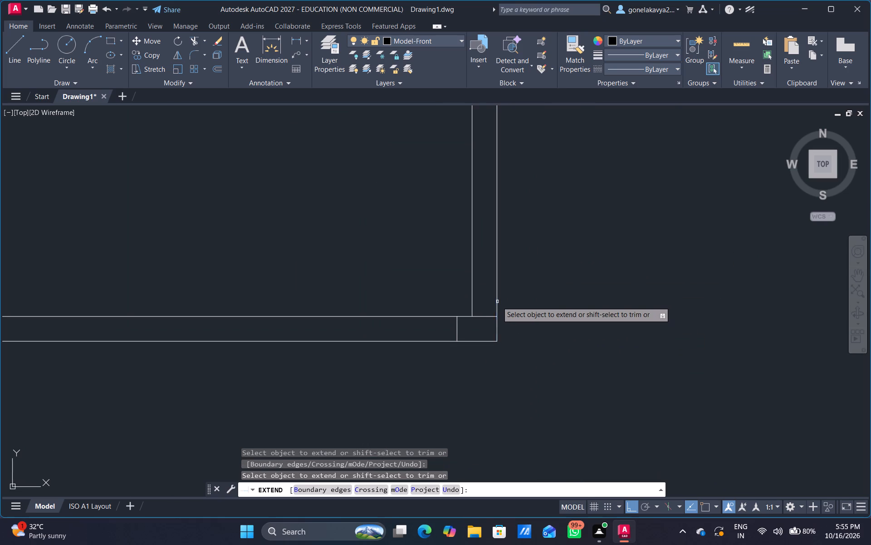
left_click(473, 302)
scroll(520, 366, "down", 2)
middle_click_drag(511, 383, 524, 356)
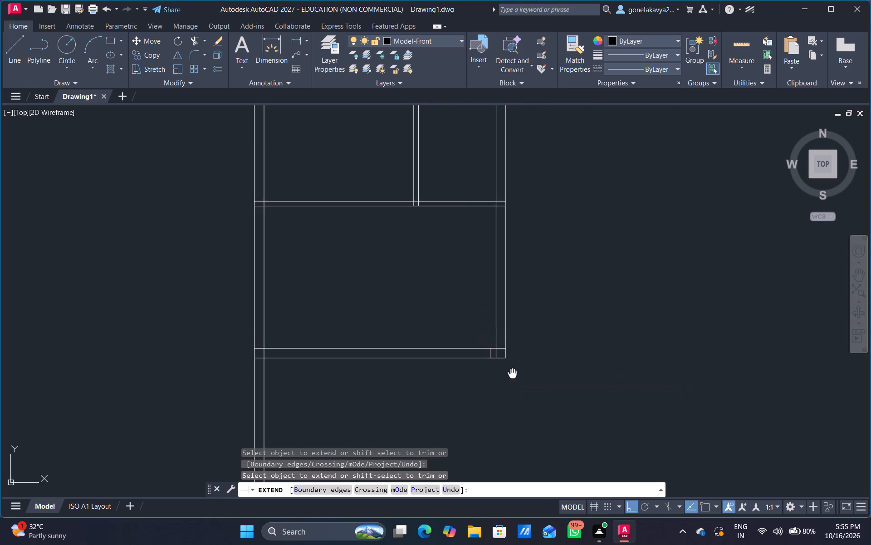
middle_click_drag(524, 356, 542, 329)
key("Escape")
Offset the outer line of the lower room's bottom wall 15'6" downward.
key("o")
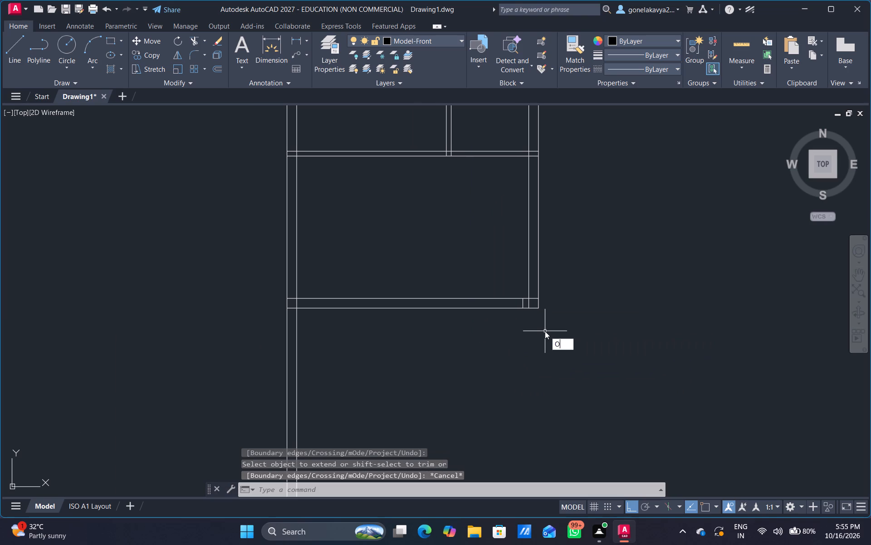
key("Return")
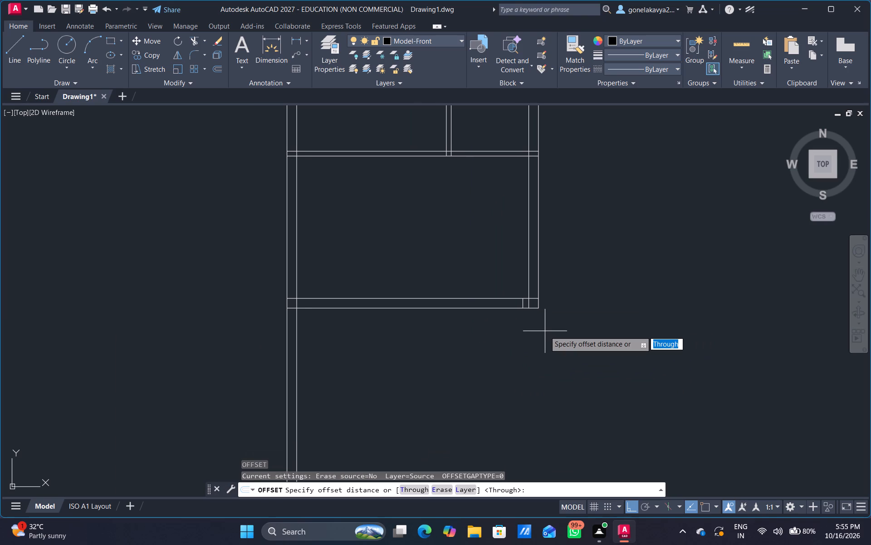
type("15'6\"")
key("Return")
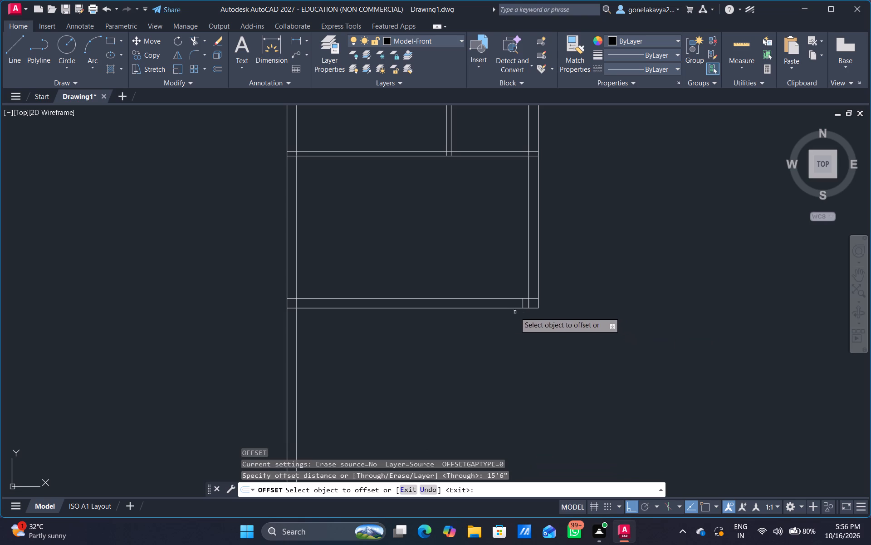
left_click(510, 307)
scroll(509, 350, "down", 1)
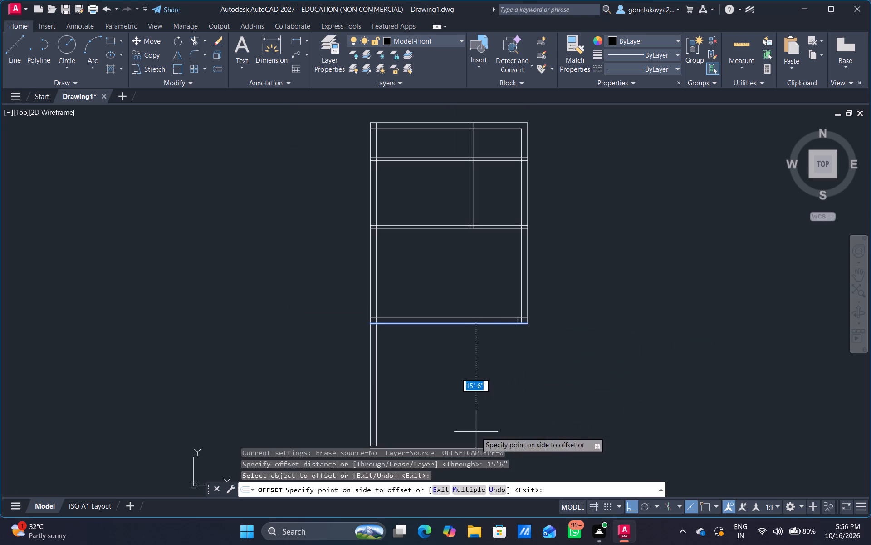
left_click(489, 407)
Offset the new bottom line 4.5" upward to form a wall.
middle_click_drag(505, 391, 524, 288)
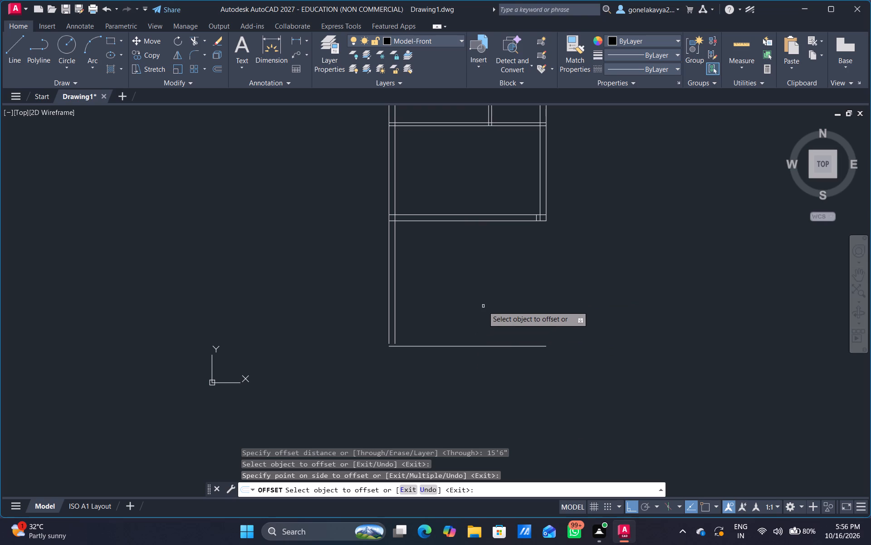
middle_click_drag(462, 320, 446, 343)
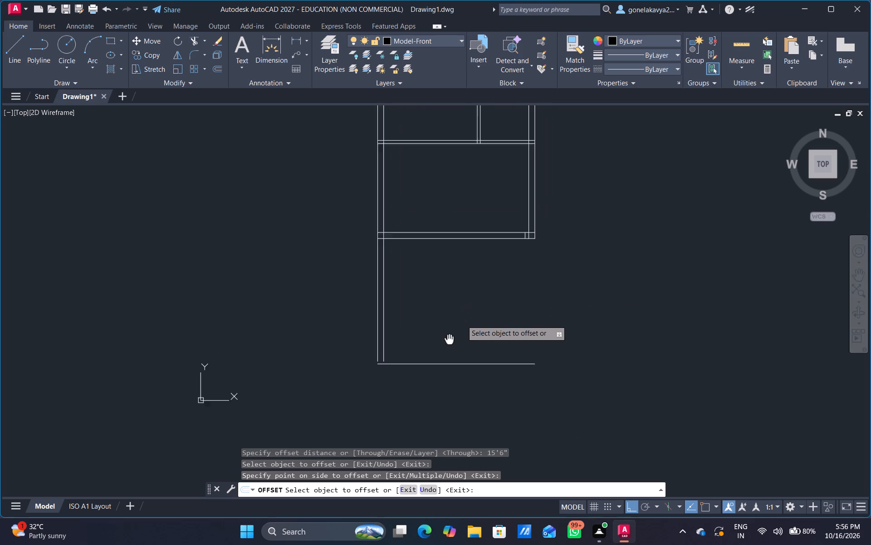
middle_click_drag(446, 343, 443, 334)
scroll(450, 352, "up", 2)
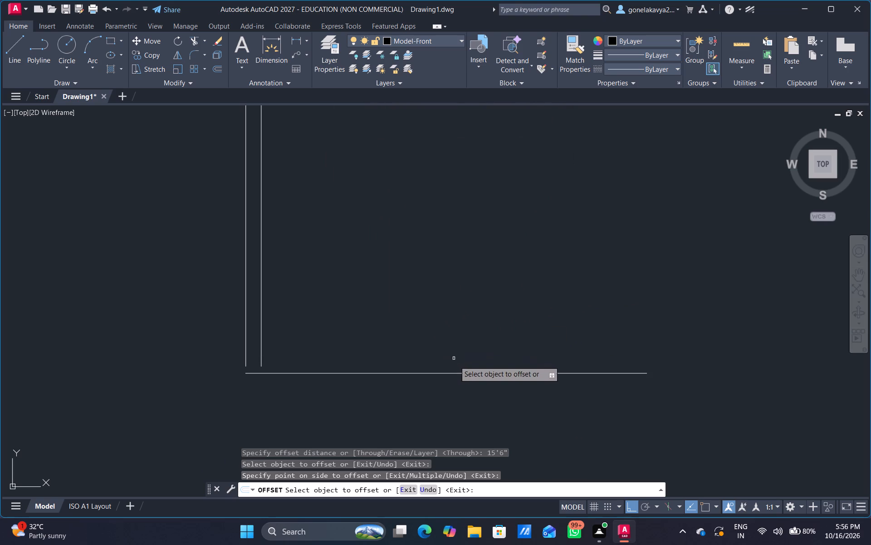
left_click(462, 372)
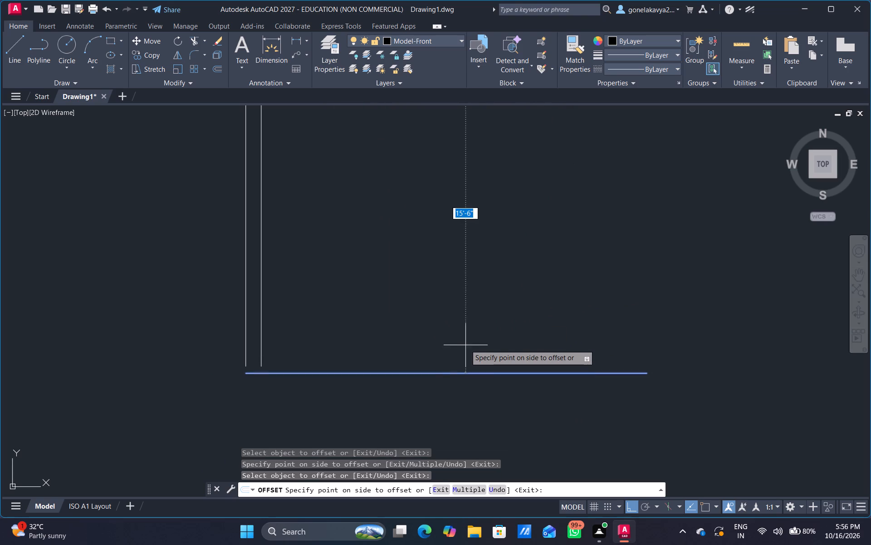
type("4.5\"")
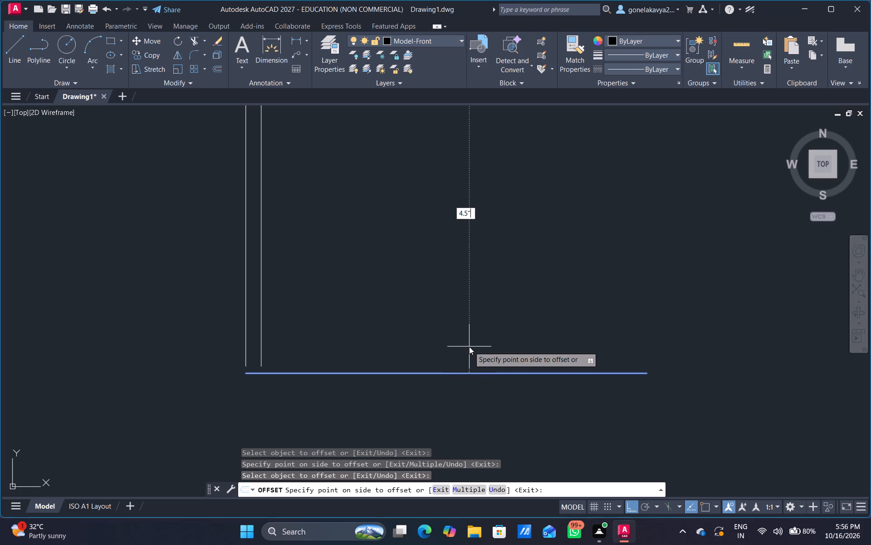
key("Return")
Offset the left wall's inner line 10'0" to the right.
scroll(469, 347, "down", 1)
middle_click_drag(476, 307, 479, 308)
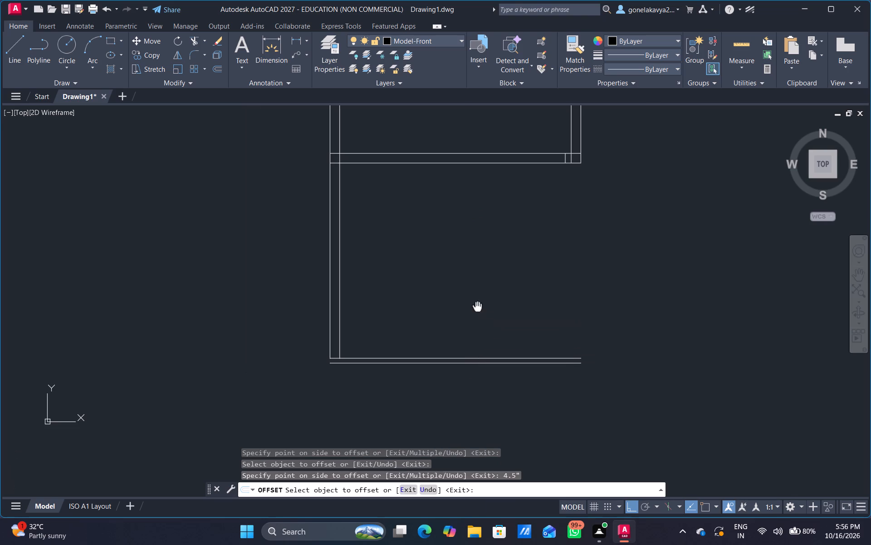
middle_click_drag(479, 308, 469, 347)
scroll(469, 347, "down", 1)
scroll(459, 333, "up", 2)
scroll(471, 332, "down", 1)
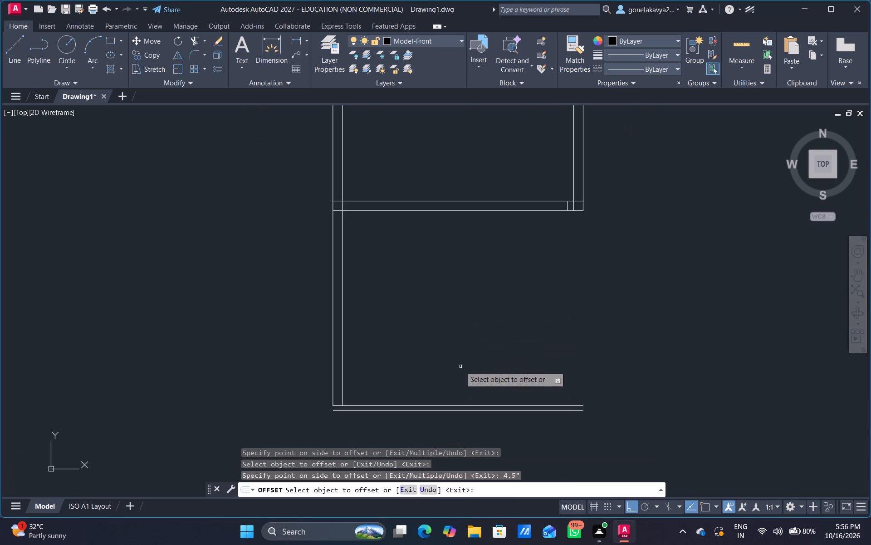
middle_click_drag(460, 349, 529, 398)
scroll(502, 291, "down", 1)
middle_click_drag(505, 291, 598, 316)
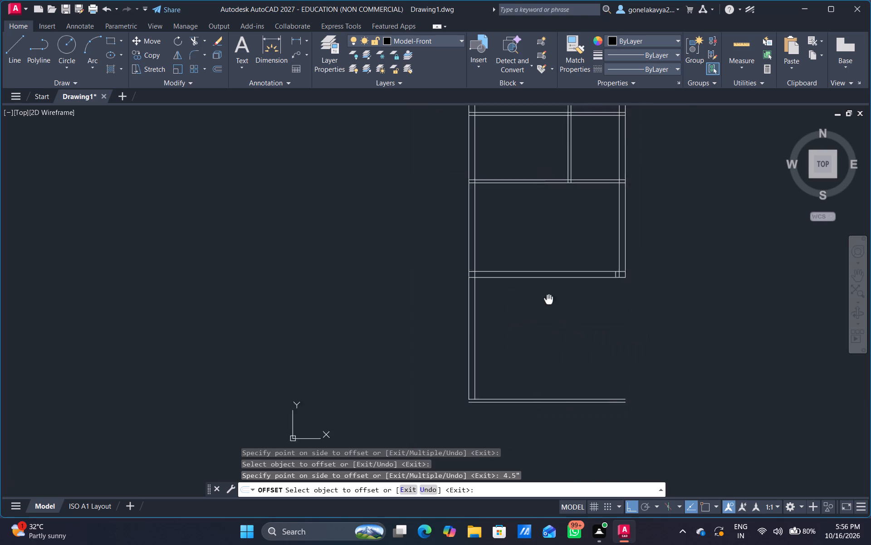
middle_click_drag(598, 316, 599, 317)
left_click(539, 355)
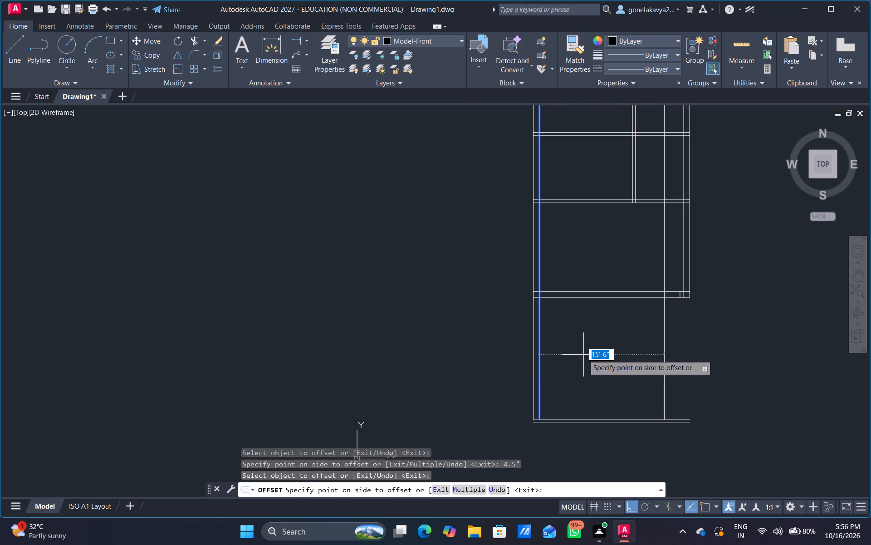
type("10'0\"")
key("Return")
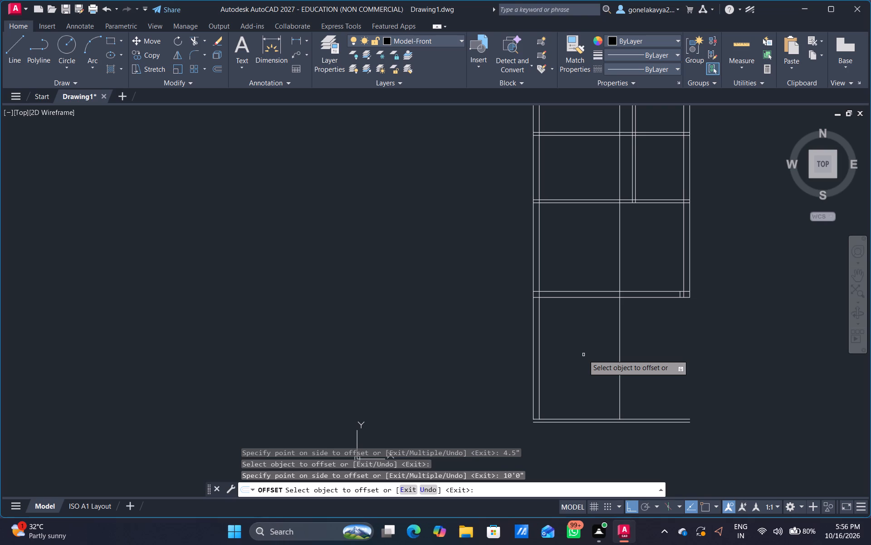
Offset the new vertical line 4.5" to the right to form a partition.
middle_click_drag(583, 355, 487, 360)
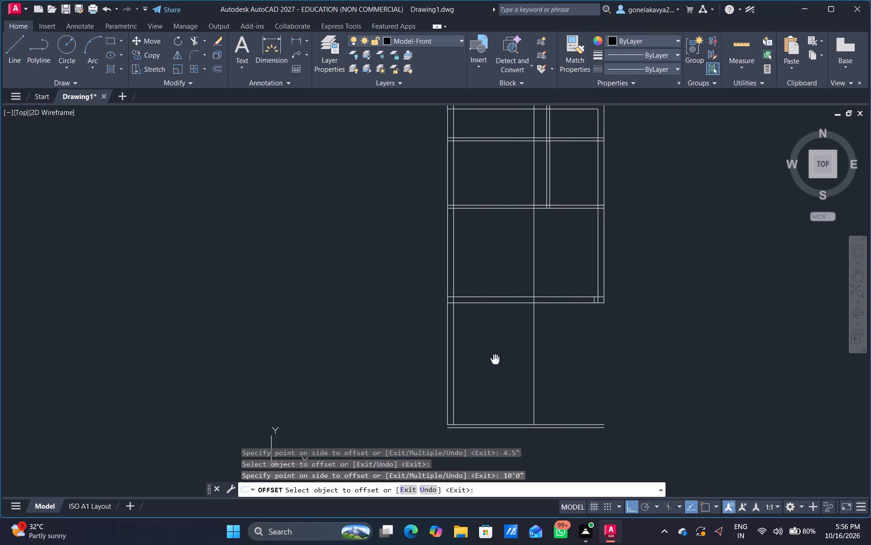
middle_click_drag(487, 360, 482, 361)
left_click(519, 352)
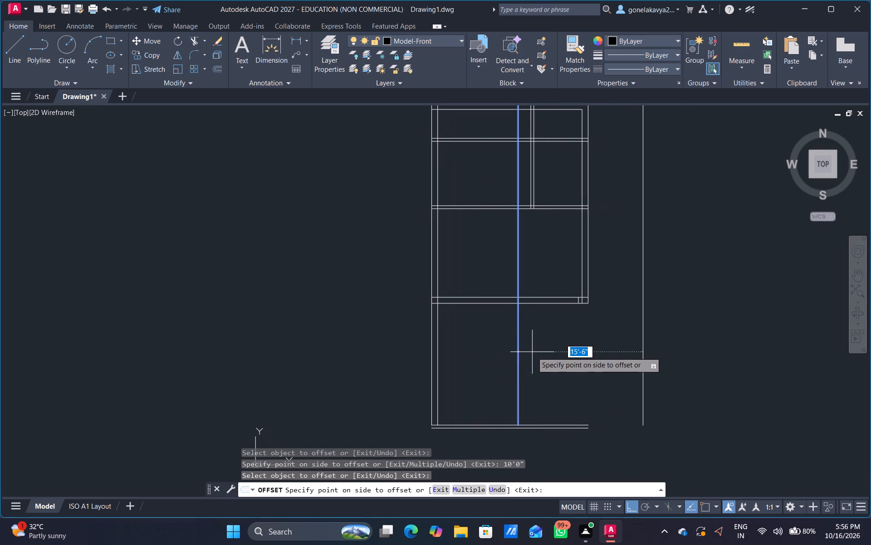
type("4.5\"")
key("Return")
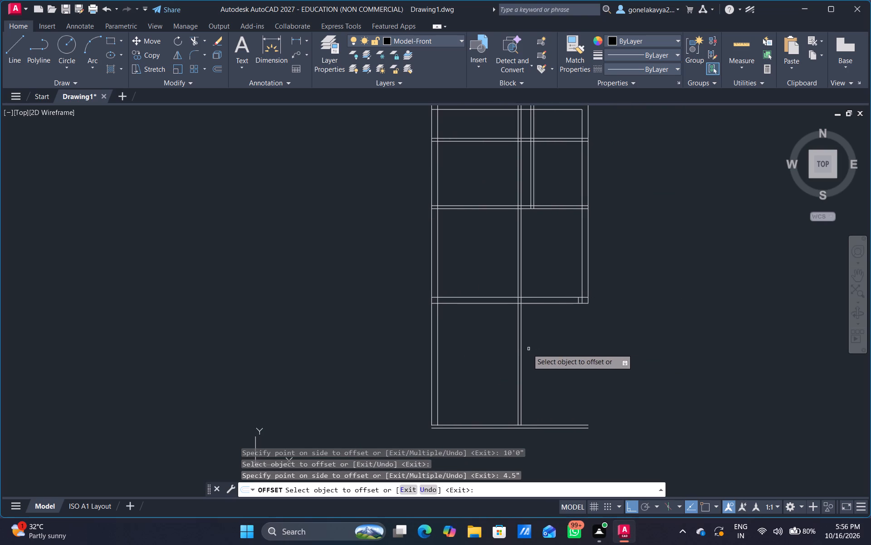
Offset the outer line of the 9" wall above the bottom area 4'0" downward.
scroll(521, 349, "up", 1)
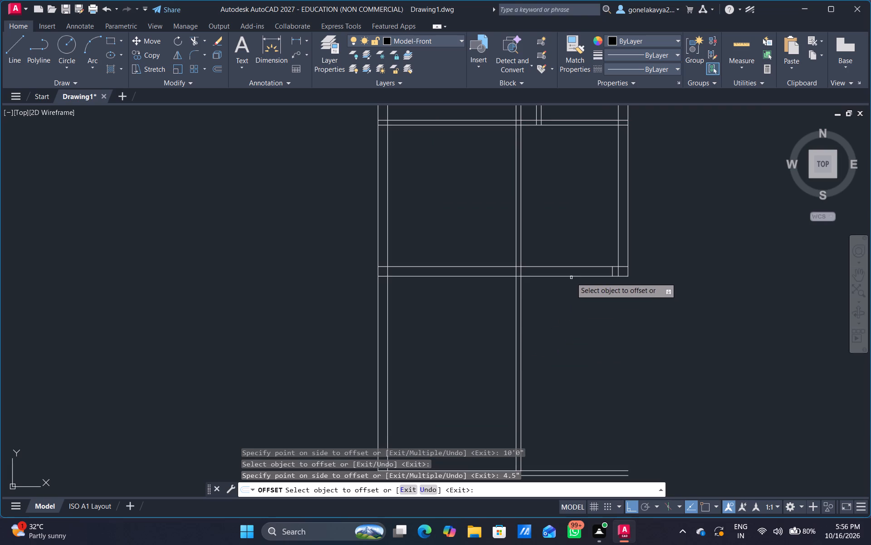
left_click(571, 277)
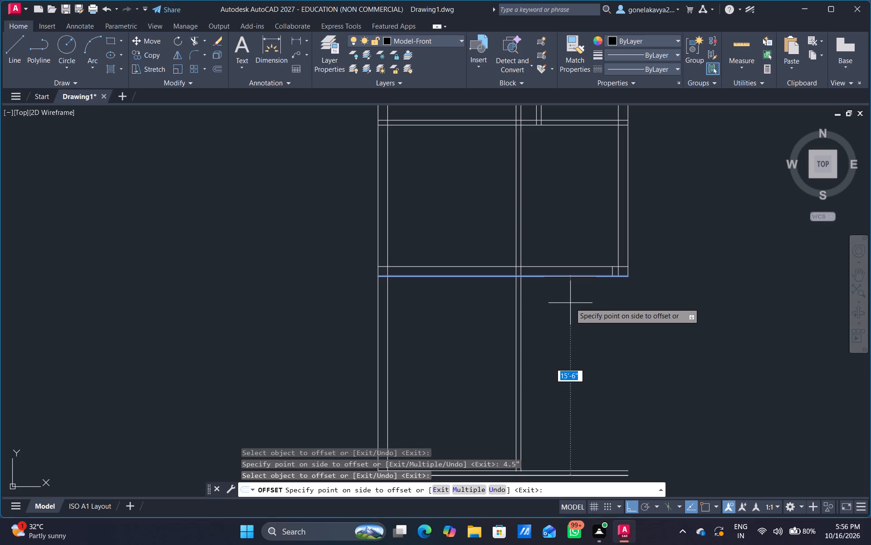
type("4'0\"")
key("Return")
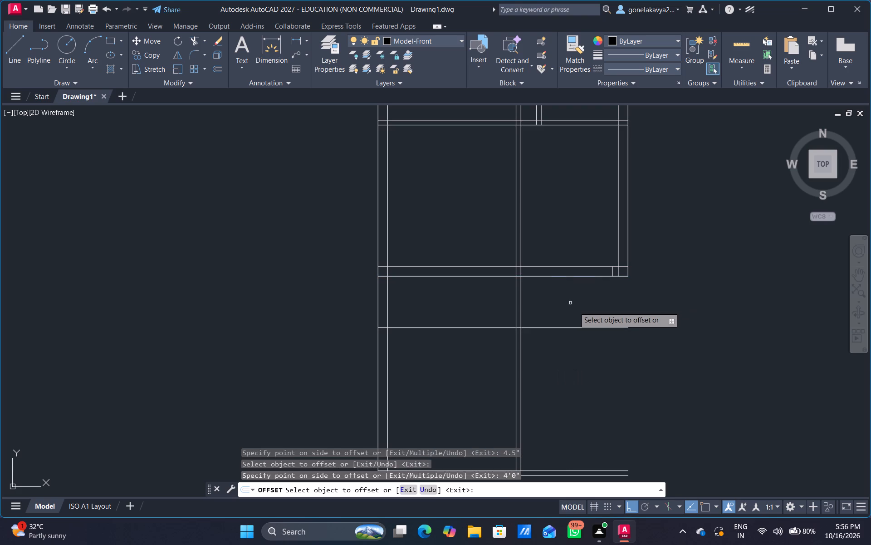
Offset the new horizontal line below the 9" wall 4.5" downward to form a partition.
left_click(601, 325)
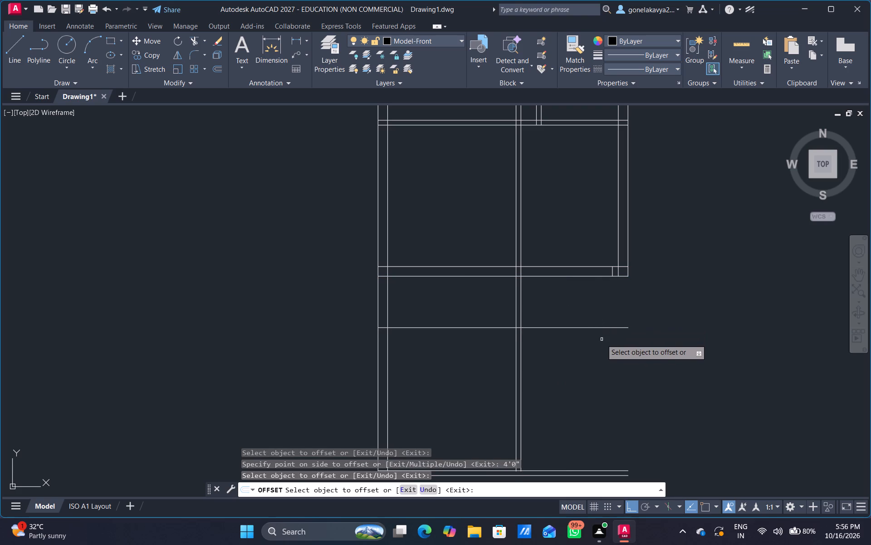
left_click(616, 328)
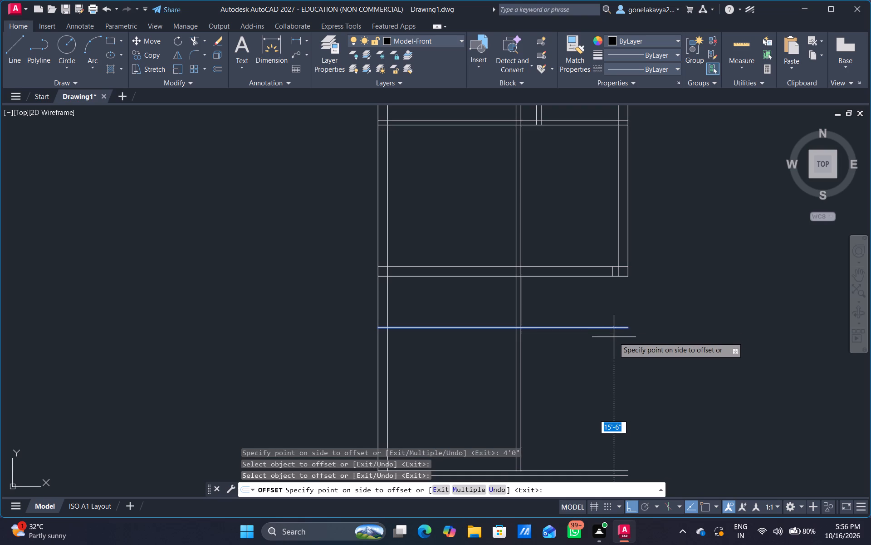
type("4.5")
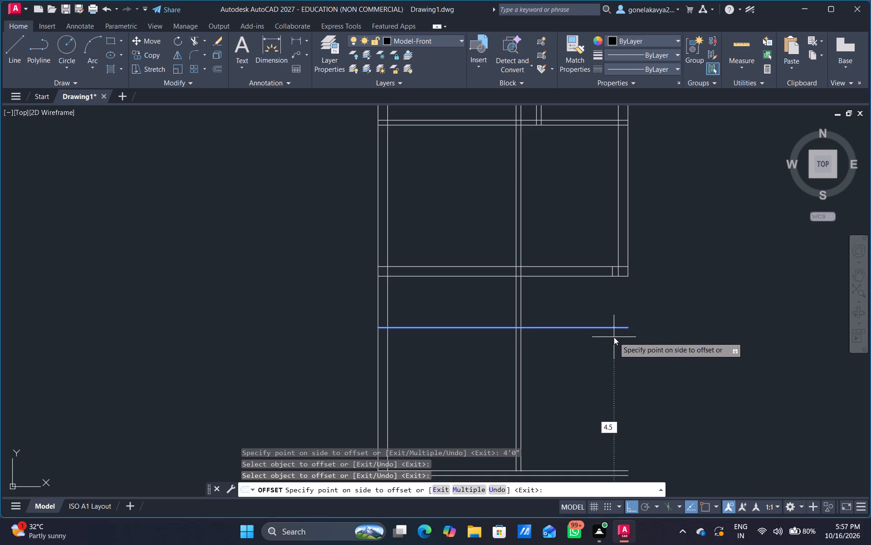
key("shift+quotedbl")
key("Return")
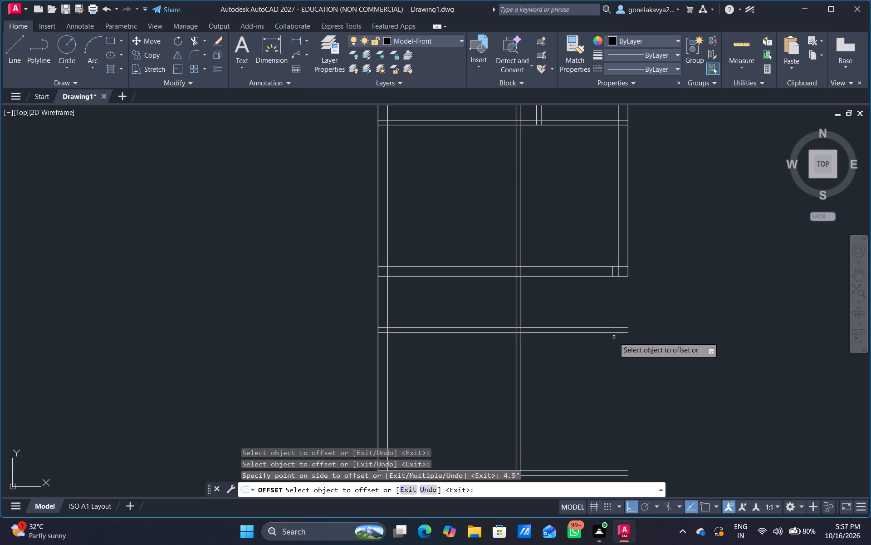
Offset the lower line of the new horizontal partition 10'0" downward.
middle_click_drag(617, 342, 607, 294)
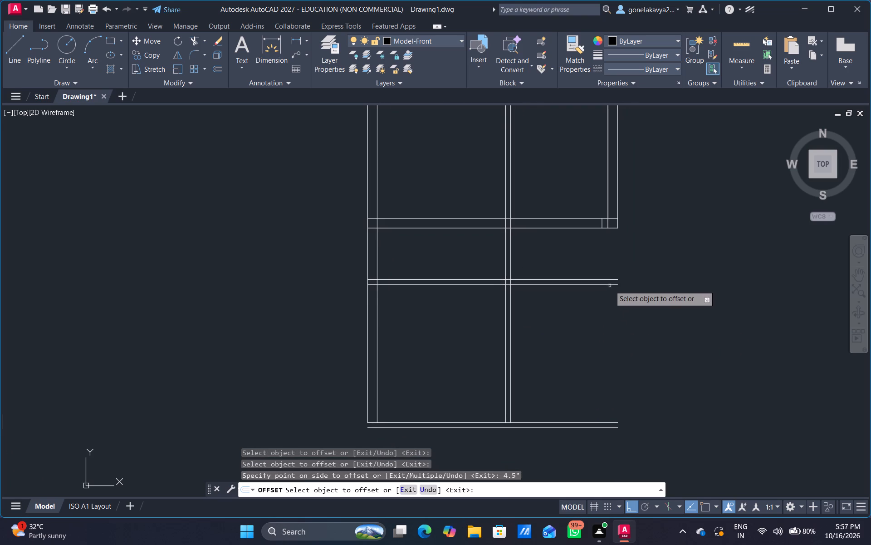
left_click(610, 286)
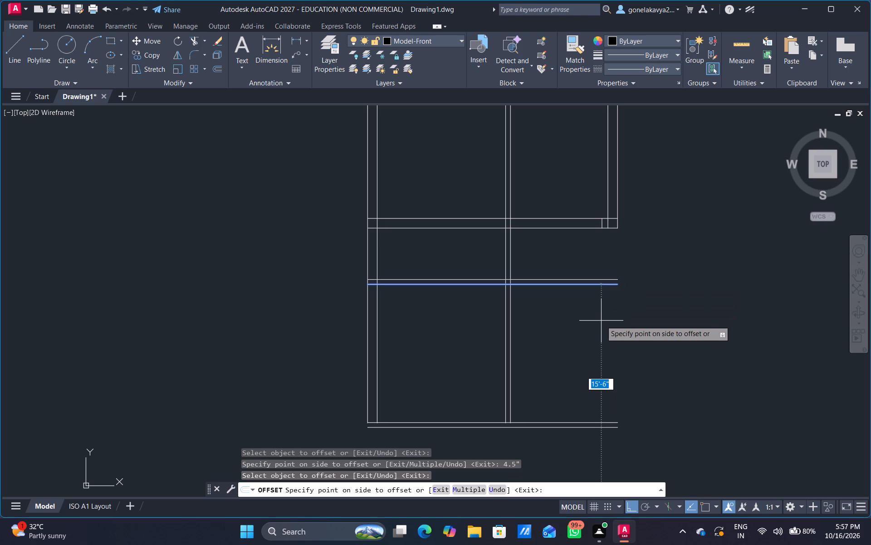
type("10'0\"")
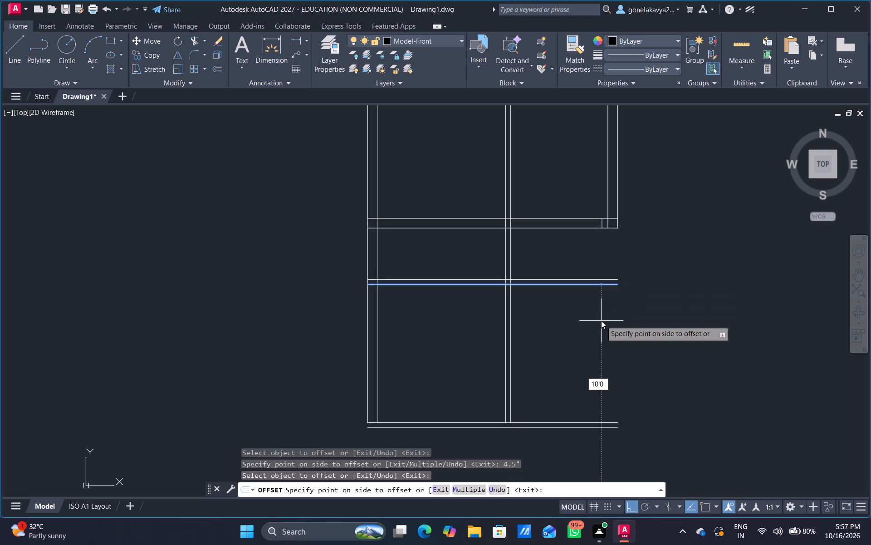
key("Return")
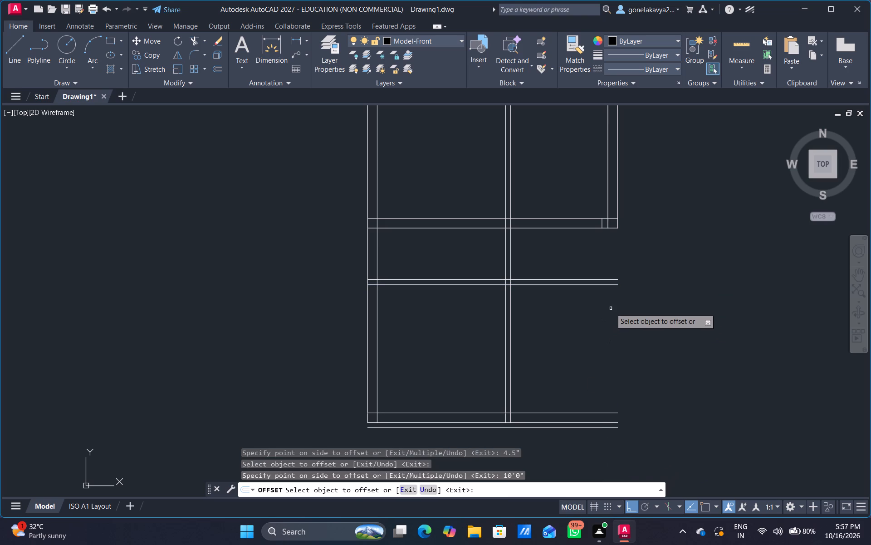
key("Escape")
Extend the right wall's outer line down past the partition to the lowest bottom line.
type("EX")
key("space")
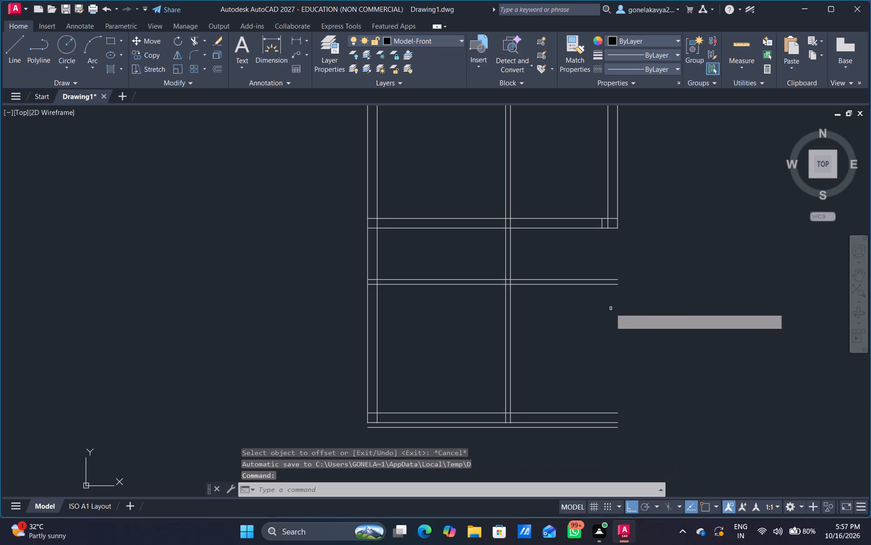
left_click(617, 202)
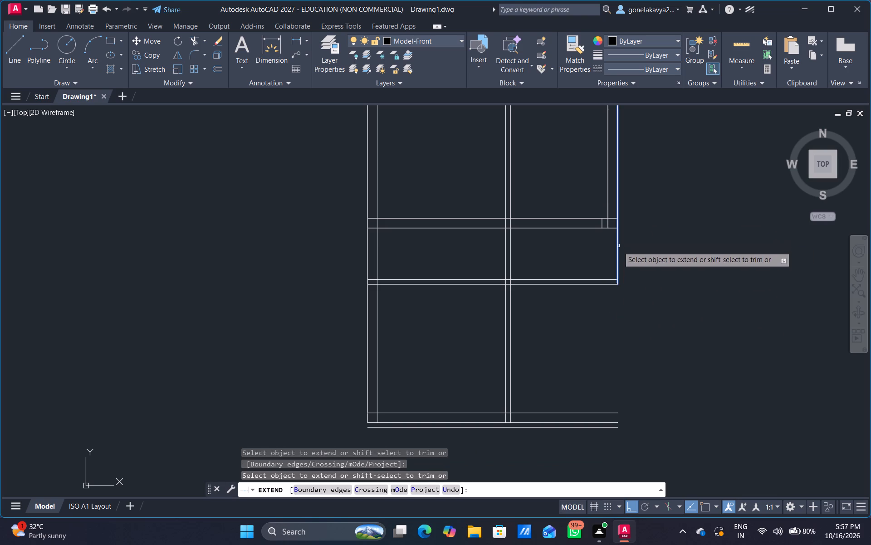
left_click(617, 274)
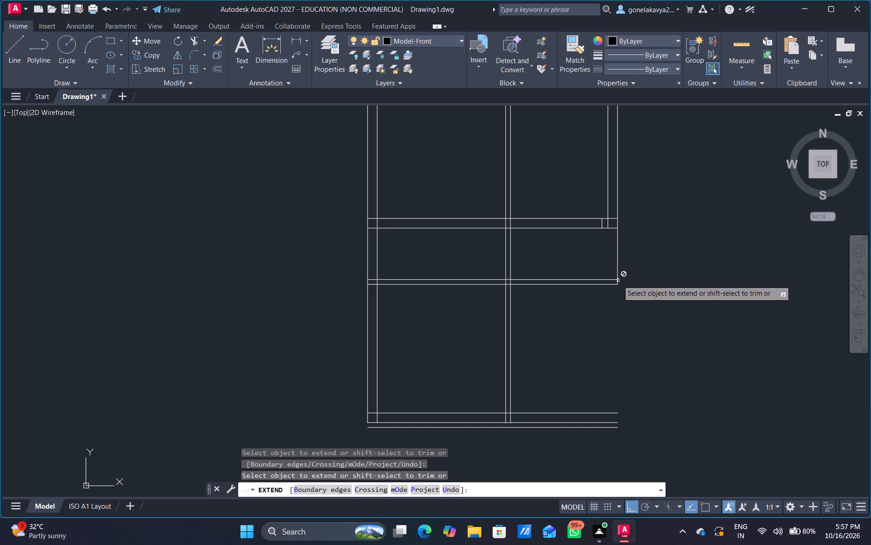
left_click(618, 280)
left_click(624, 285)
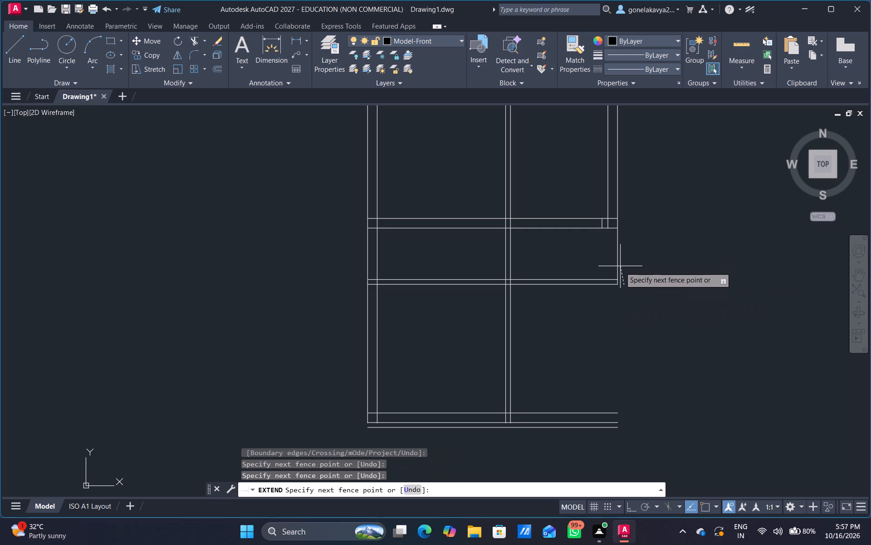
left_click(620, 267)
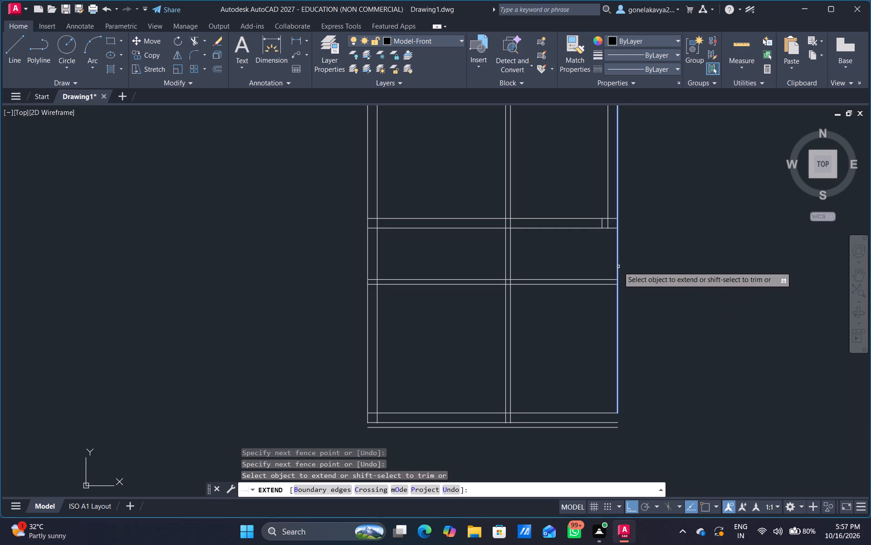
left_click(618, 267)
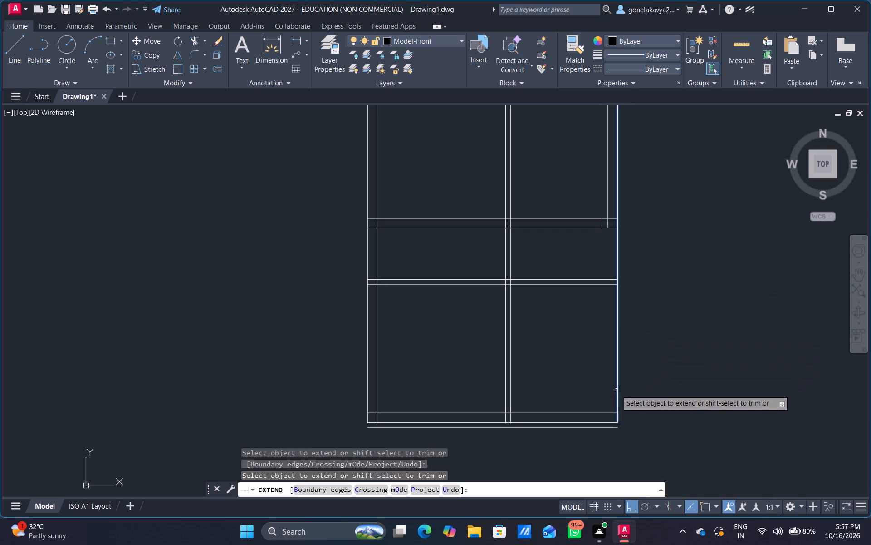
left_click(617, 390)
scroll(620, 424, "up", 1)
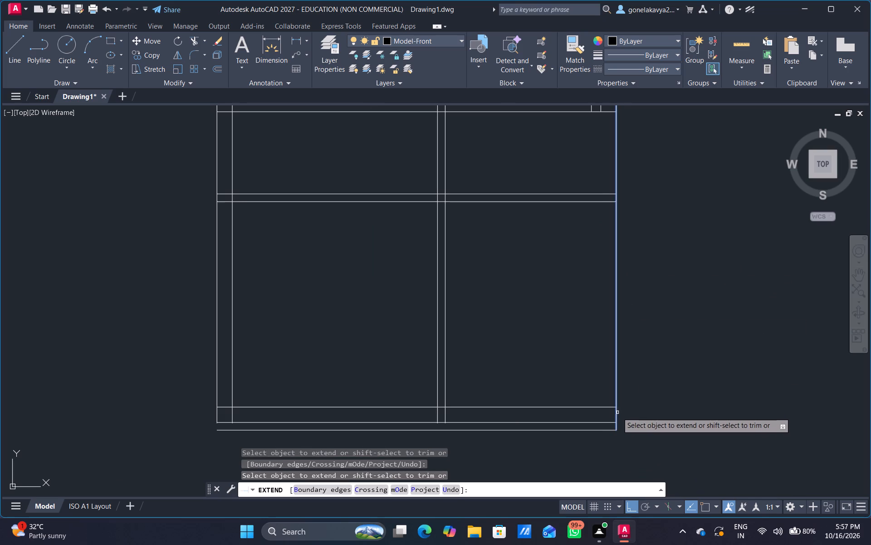
left_click(615, 415)
Extend the right wall's inner line down to the lower line of the 4.5" horizontal partition.
middle_click_drag(578, 354, 593, 510)
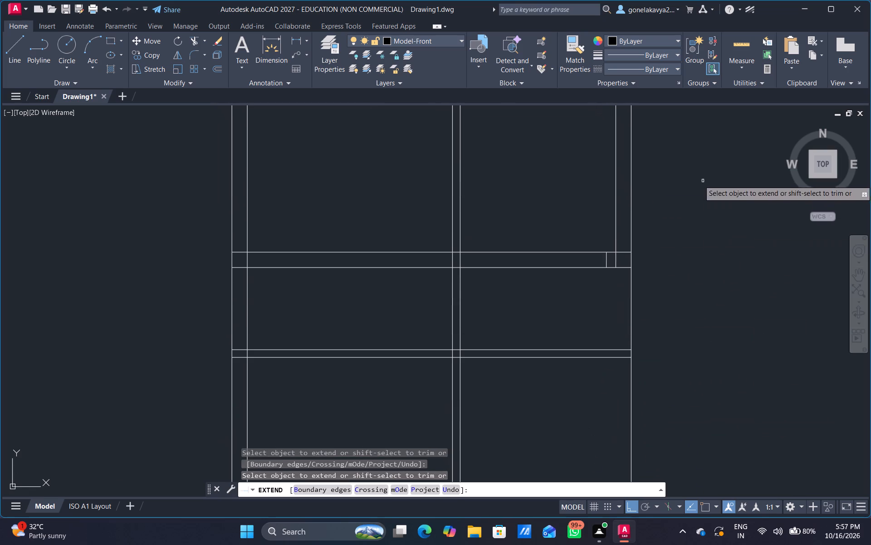
left_click(617, 233)
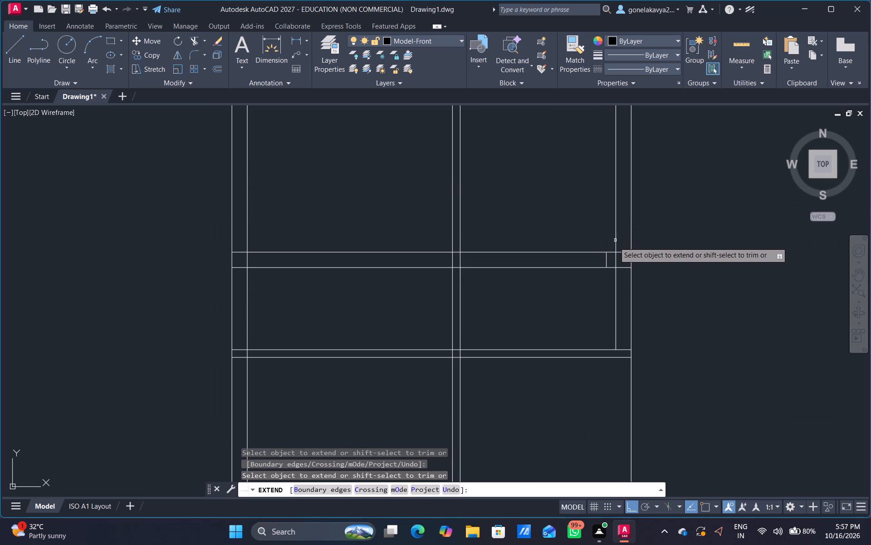
left_click(614, 329)
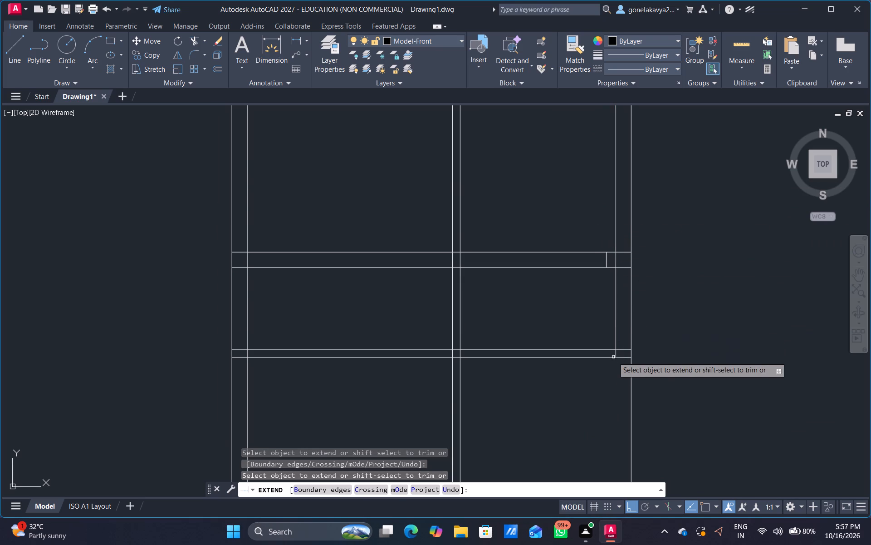
left_click(617, 352)
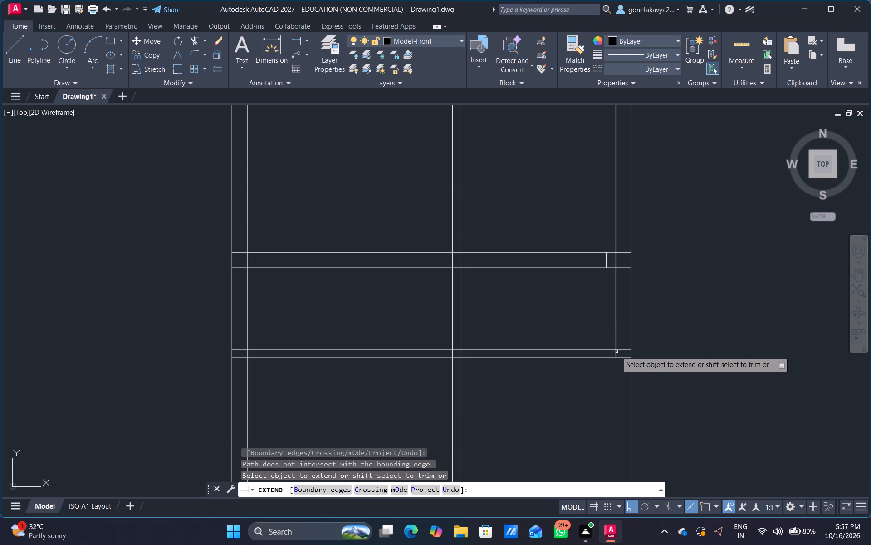
left_click(613, 354)
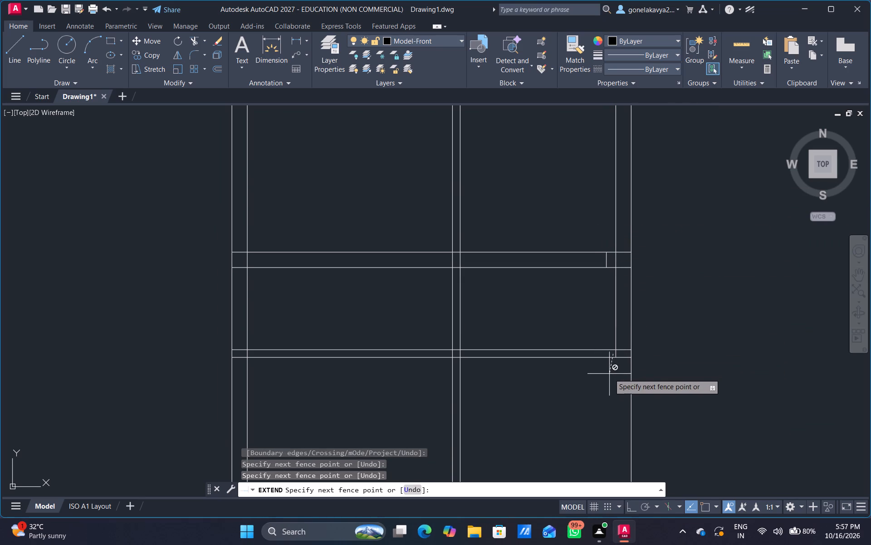
left_click(608, 376)
left_click(615, 345)
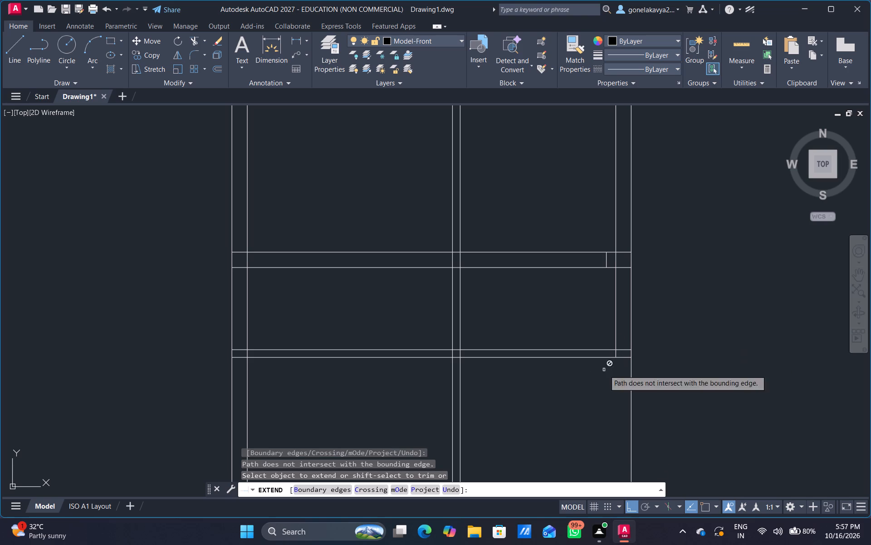
scroll(608, 376, "down", 2)
middle_click_drag(588, 392, 582, 354)
scroll(601, 360, "up", 2)
middle_click_drag(601, 357, 595, 324)
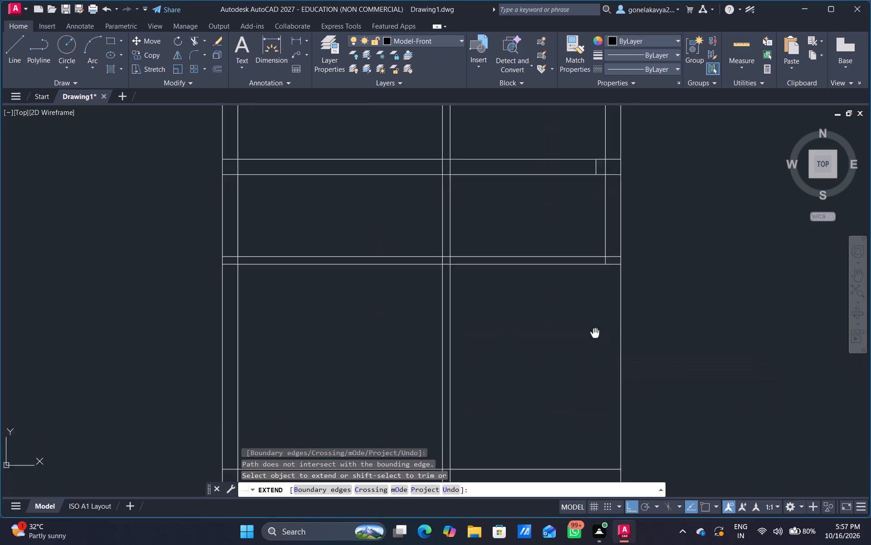
middle_click_drag(595, 324, 606, 270)
scroll(607, 281, "down", 1)
key("Escape")
Offset the right wall's outer line 9" inward to form the wall along the lower rooms.
key("o")
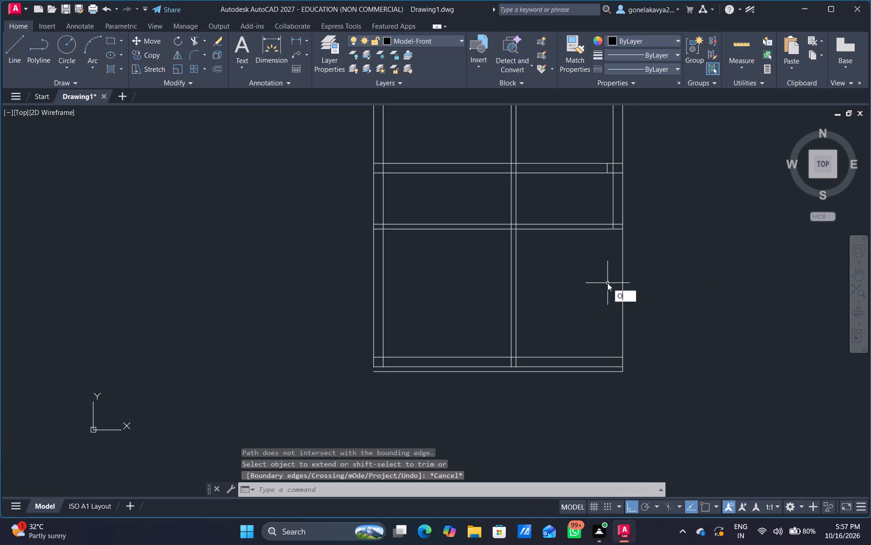
key("Return")
type("9\"")
key("Return")
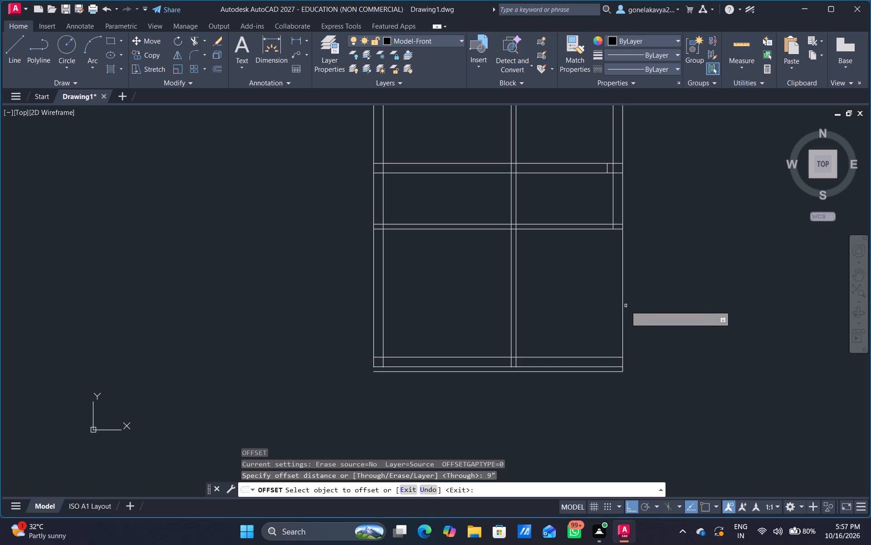
left_click(622, 318)
left_click(608, 317)
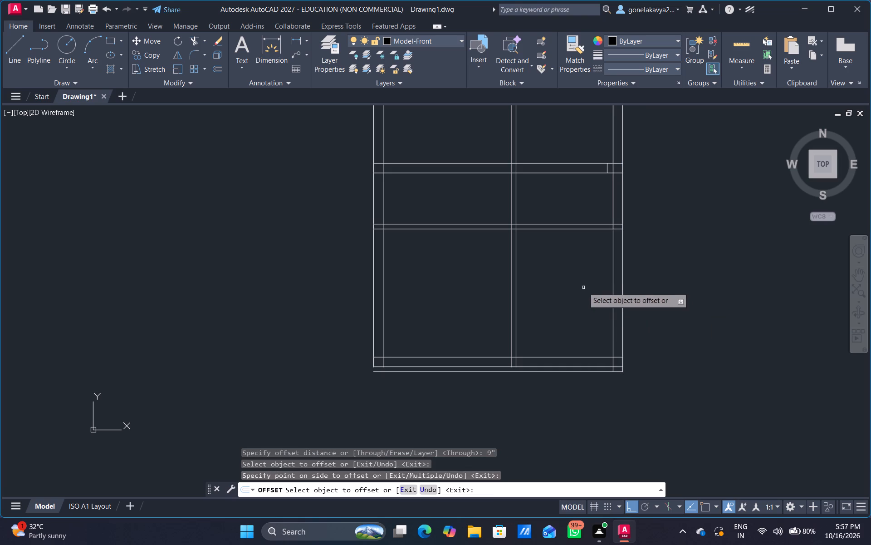
middle_click_drag(576, 287, 577, 307)
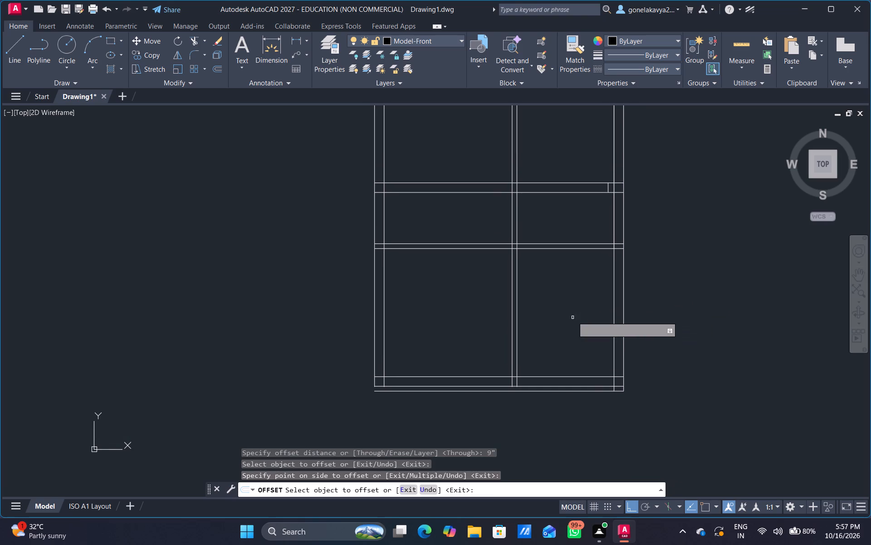
middle_click_drag(573, 315, 589, 347)
key("Escape")
Offset the right wall's inner line 7'1" to the left.
key("o")
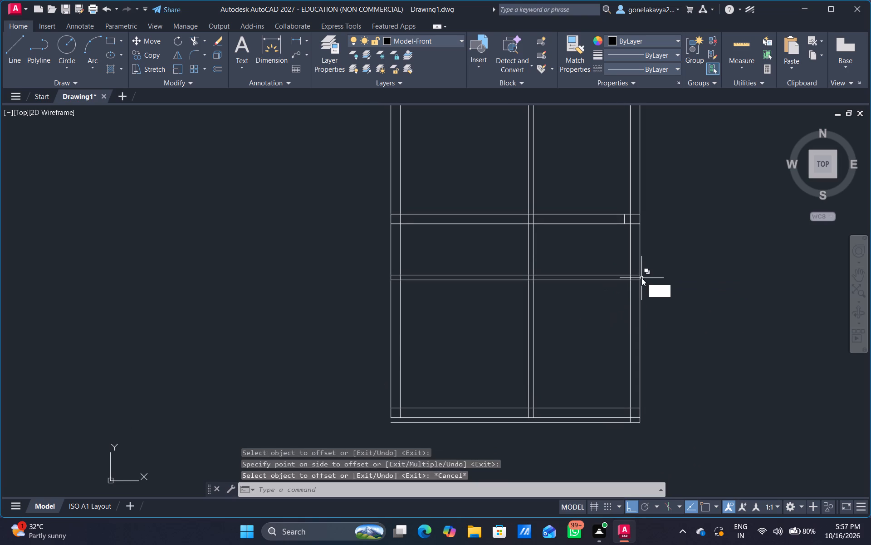
key("Return")
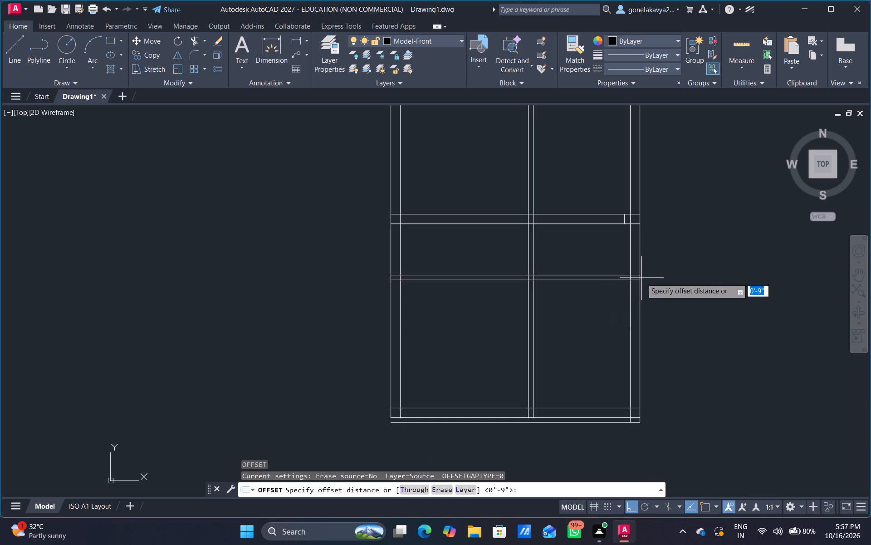
type("7'0")
key("BackSpace")
type("1\"")
key("Return")
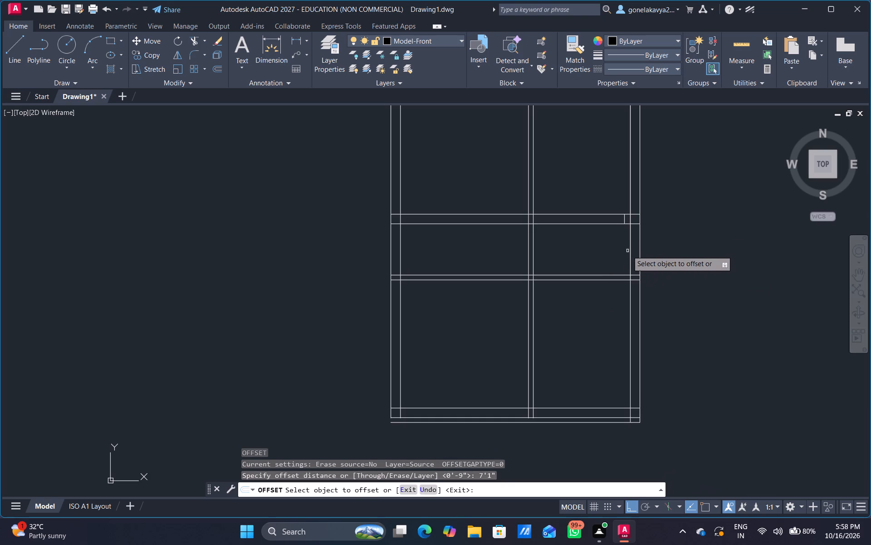
left_click_drag(630, 254, 624, 255)
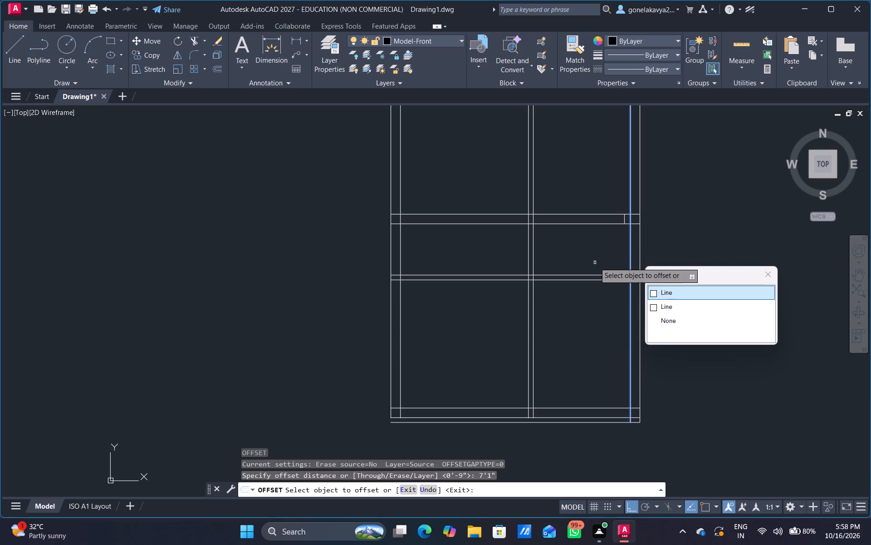
left_click(595, 263)
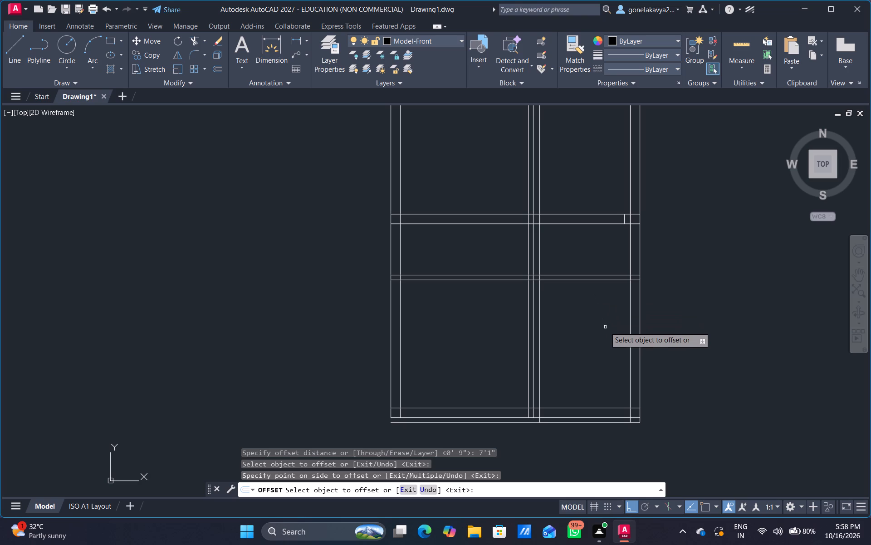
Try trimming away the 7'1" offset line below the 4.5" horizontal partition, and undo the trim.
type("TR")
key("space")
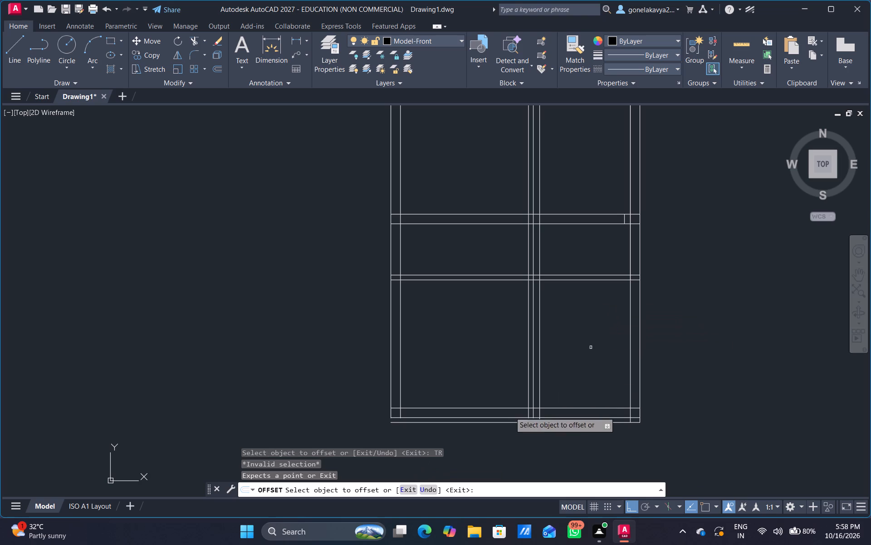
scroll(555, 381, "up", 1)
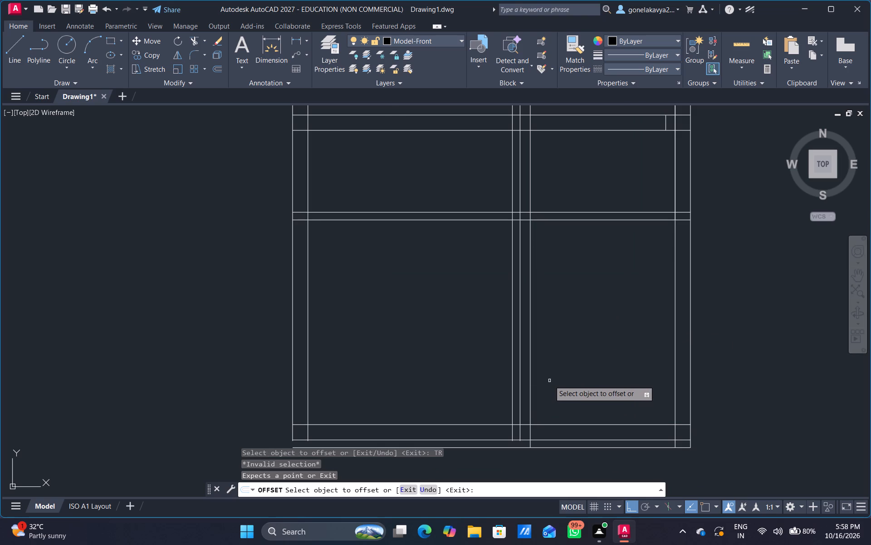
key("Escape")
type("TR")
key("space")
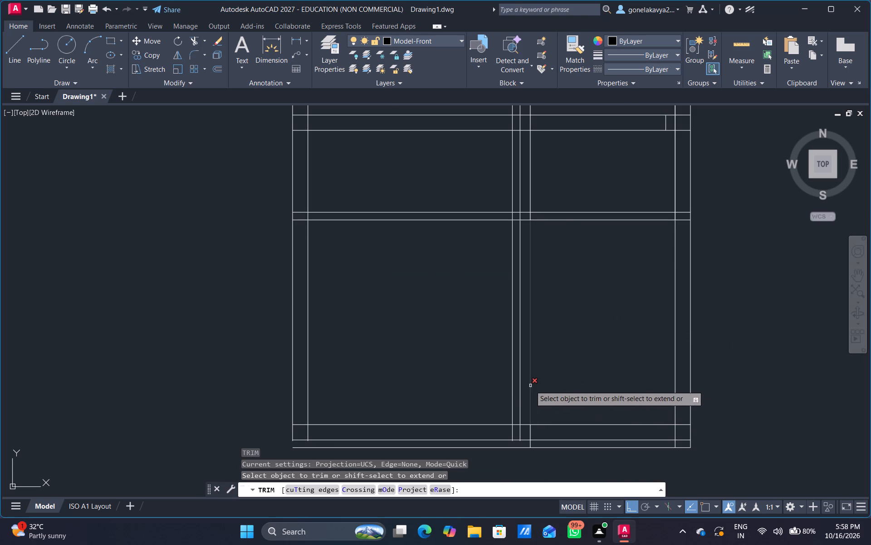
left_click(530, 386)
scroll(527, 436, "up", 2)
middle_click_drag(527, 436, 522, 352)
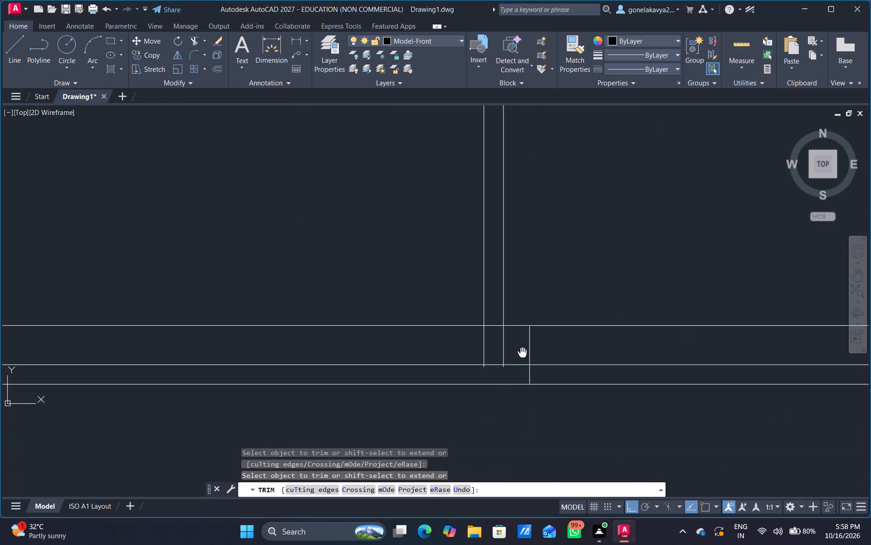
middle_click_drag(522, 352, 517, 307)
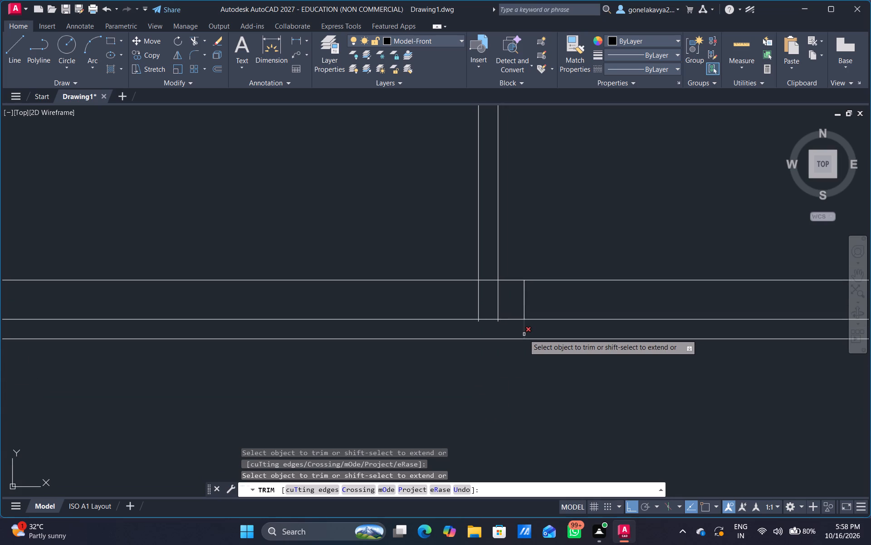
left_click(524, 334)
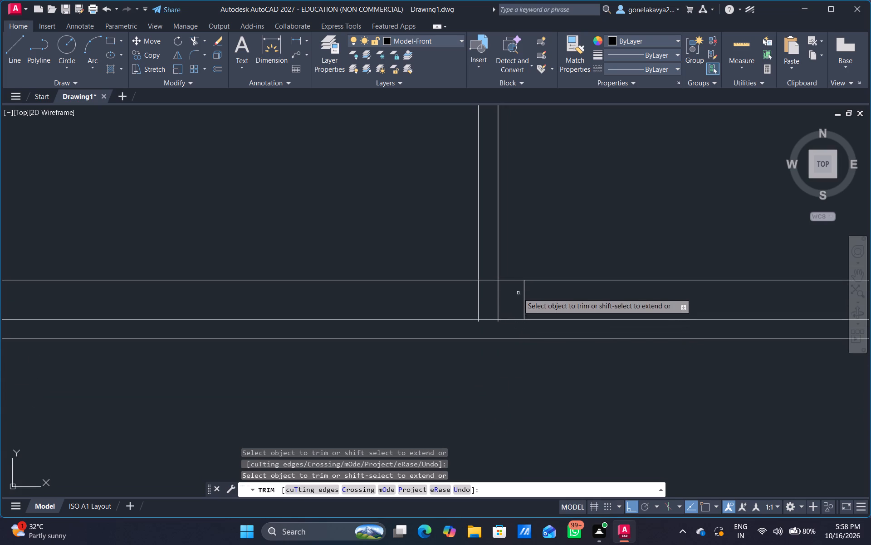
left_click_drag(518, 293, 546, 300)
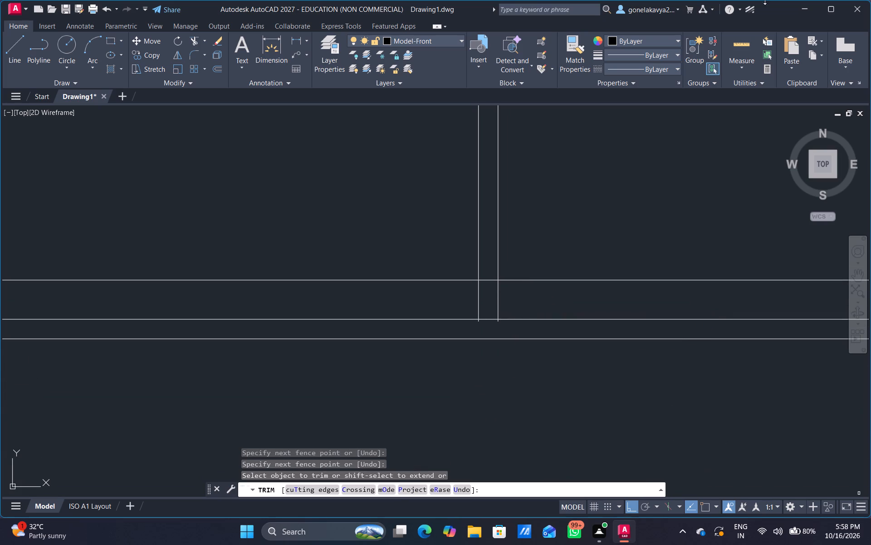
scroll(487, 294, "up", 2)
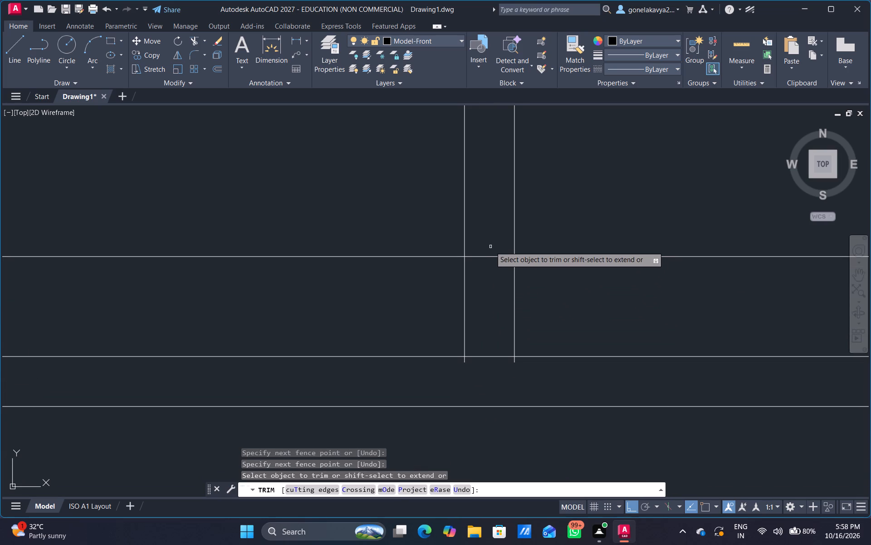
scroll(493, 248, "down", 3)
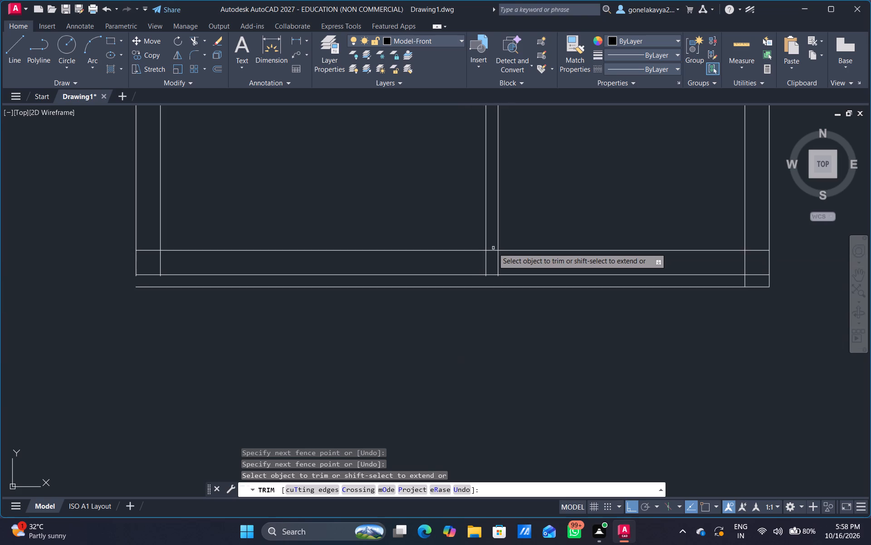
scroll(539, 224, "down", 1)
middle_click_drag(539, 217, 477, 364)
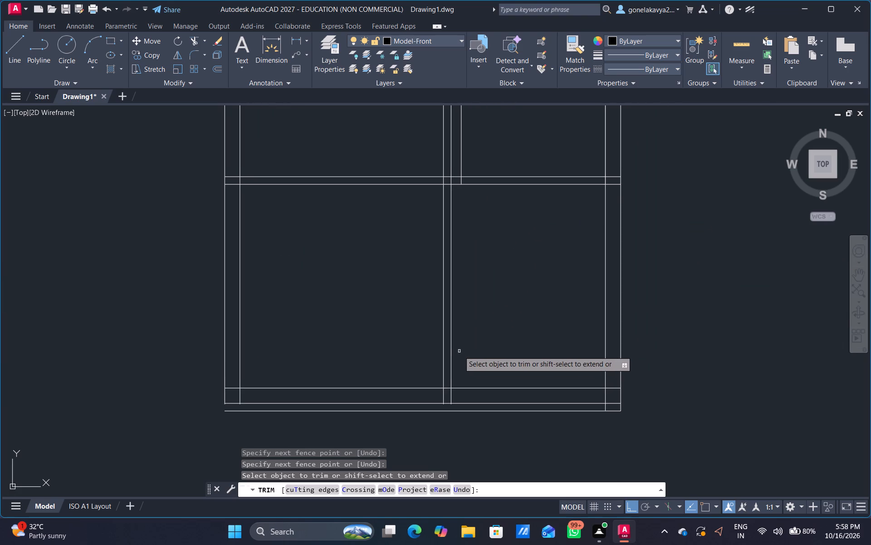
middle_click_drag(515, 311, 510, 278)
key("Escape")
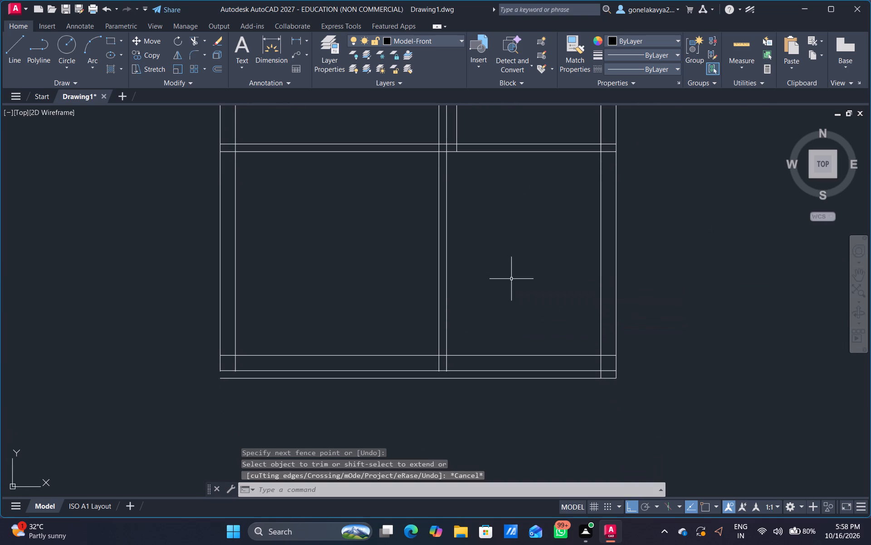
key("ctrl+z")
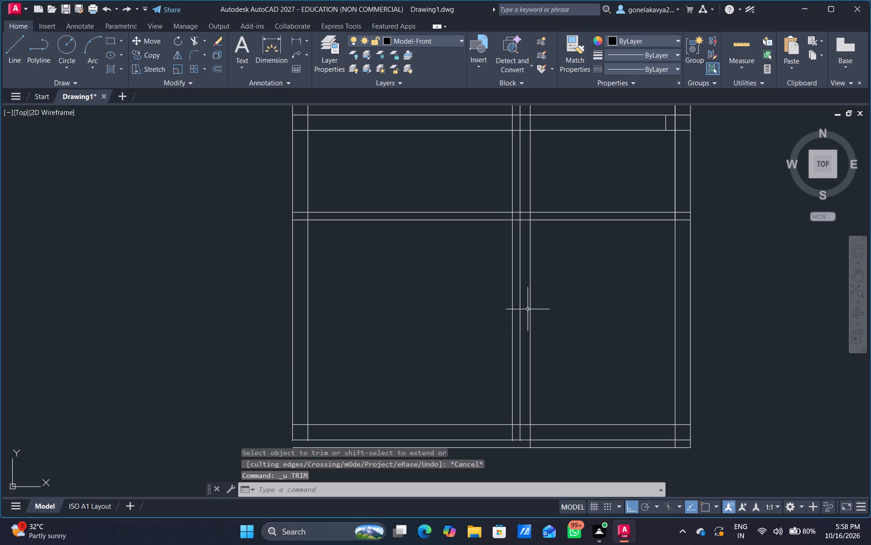
Trim away the central partition's right line below the 4.5" horizontal partition.
key("Escape")
type("TR")
key("space")
scroll(519, 264, "up", 2)
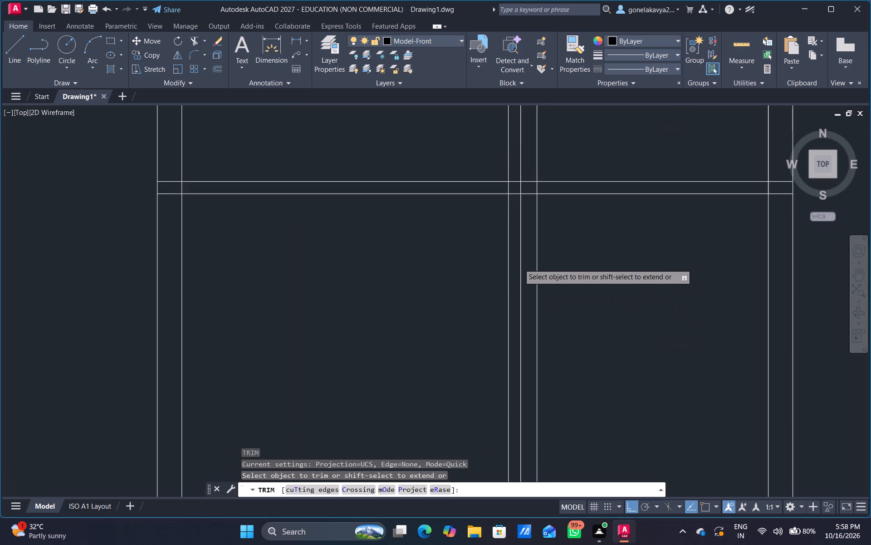
left_click_drag(525, 261, 519, 280)
scroll(533, 285, "down", 3)
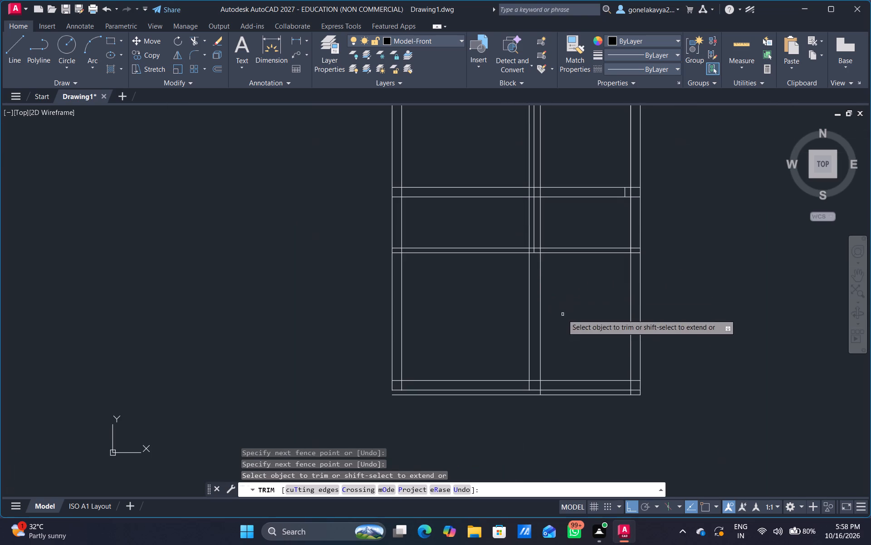
Trim the 7'1" offset line's end below the middle bottom line, and that bottom line's segment across the lower vertical wall.
middle_click_drag(563, 314, 553, 214)
scroll(528, 283, "up", 3)
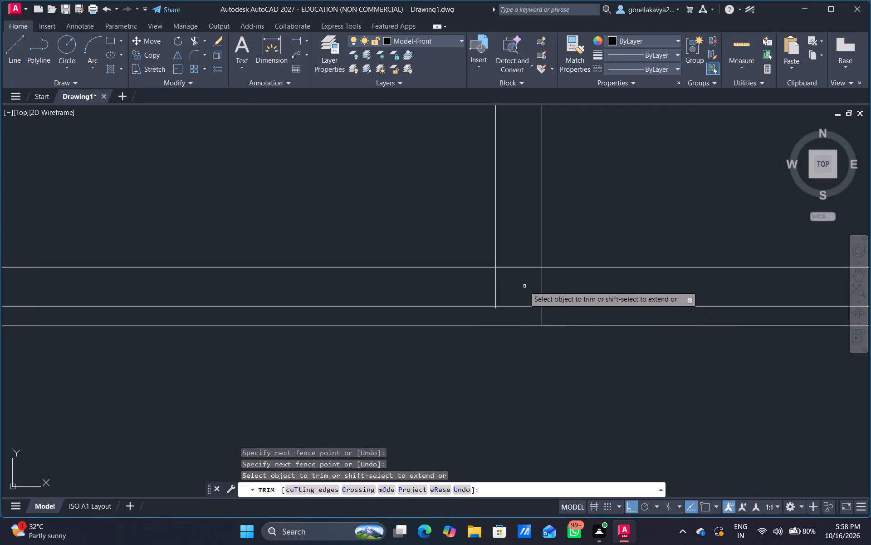
left_click_drag(523, 285, 568, 311)
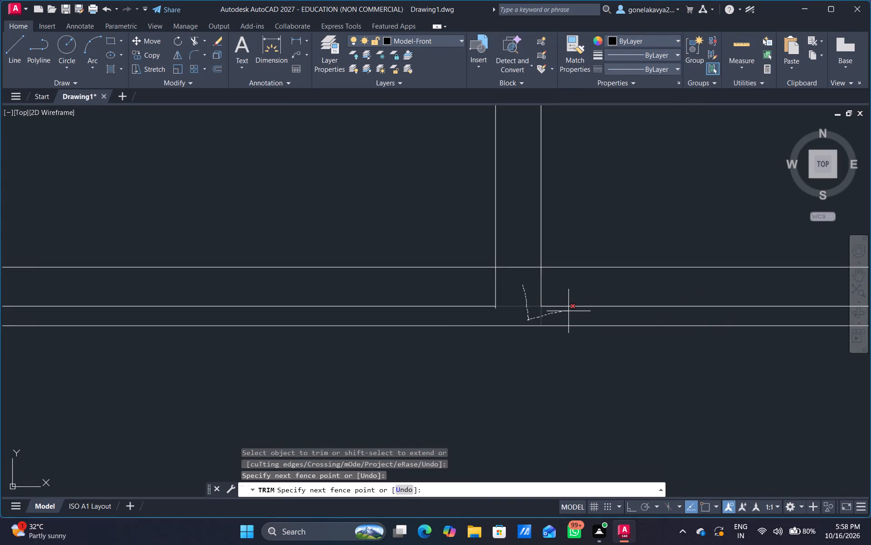
left_click_drag(568, 311, 569, 311)
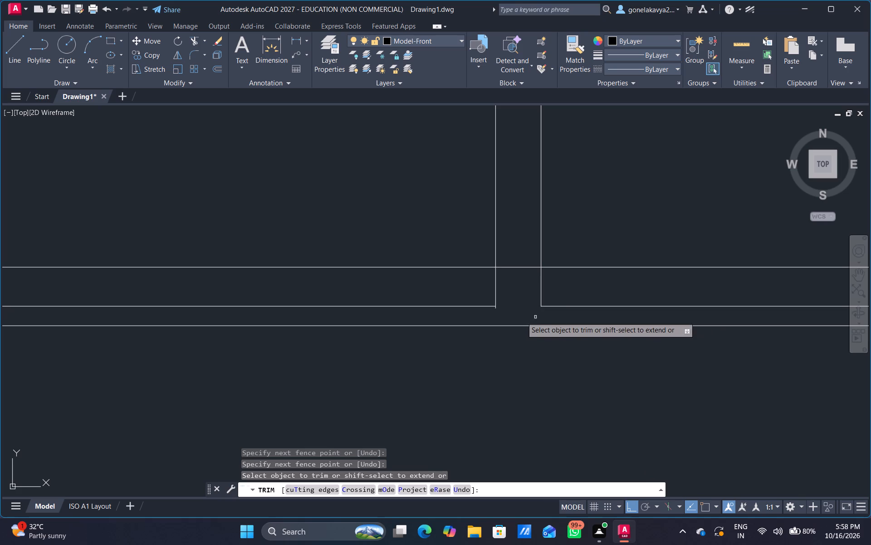
Trim away the uppermost bottom wall line across the lower-left room, up to the lower vertical wall.
left_click_drag(407, 286, 406, 240)
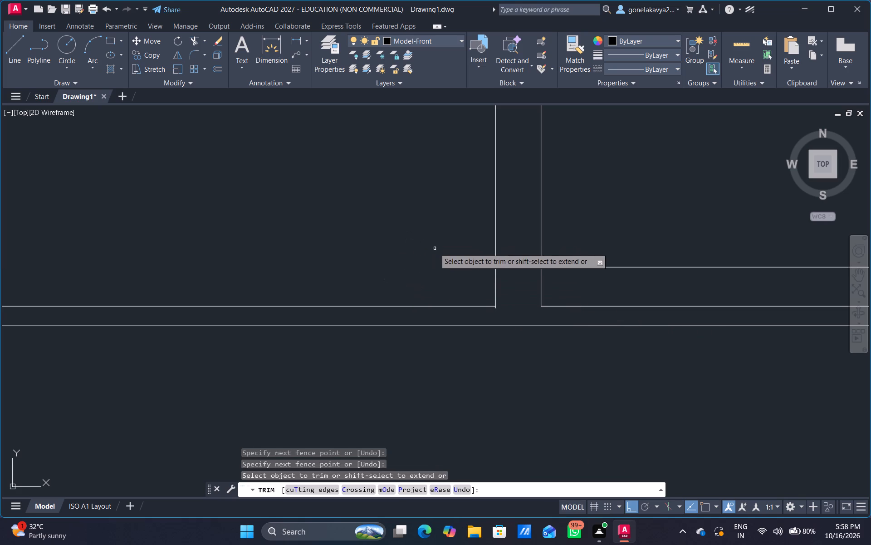
scroll(435, 248, "down", 4)
scroll(453, 275, "up", 3)
middle_click_drag(447, 295, 449, 325)
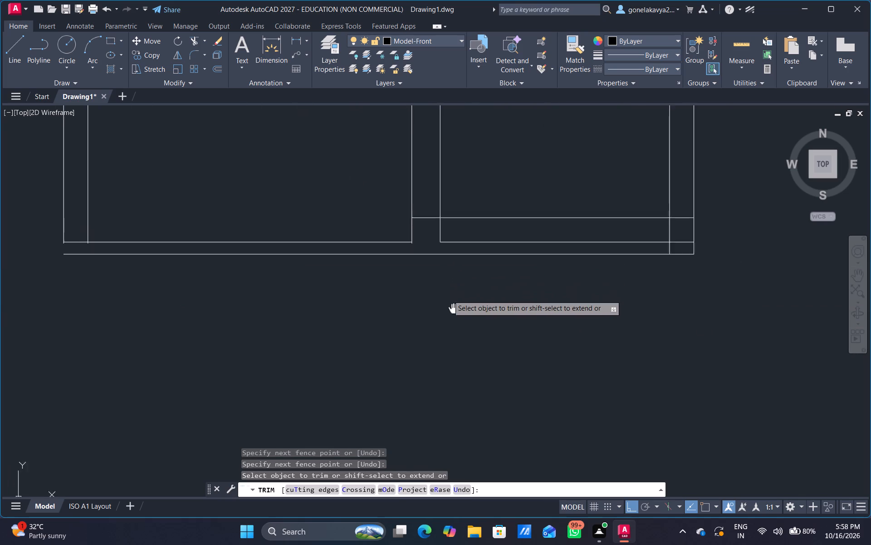
middle_click_drag(449, 325, 414, 347)
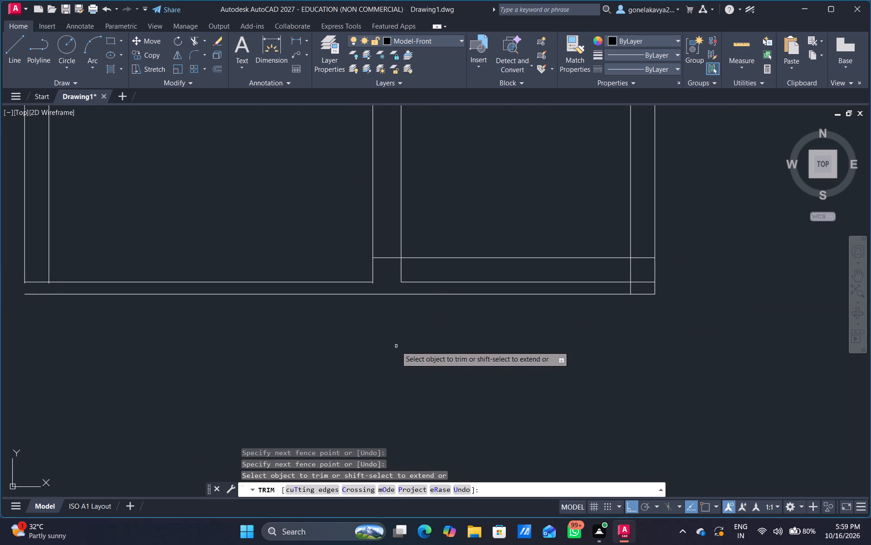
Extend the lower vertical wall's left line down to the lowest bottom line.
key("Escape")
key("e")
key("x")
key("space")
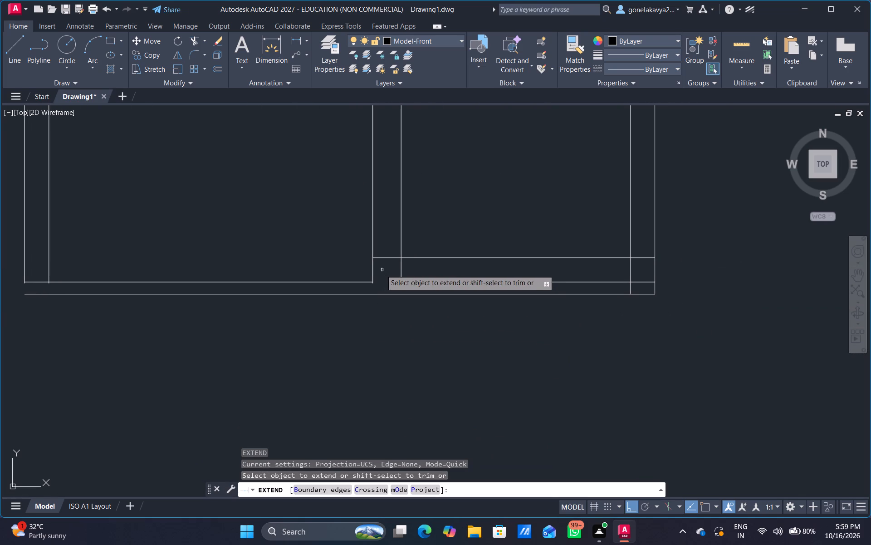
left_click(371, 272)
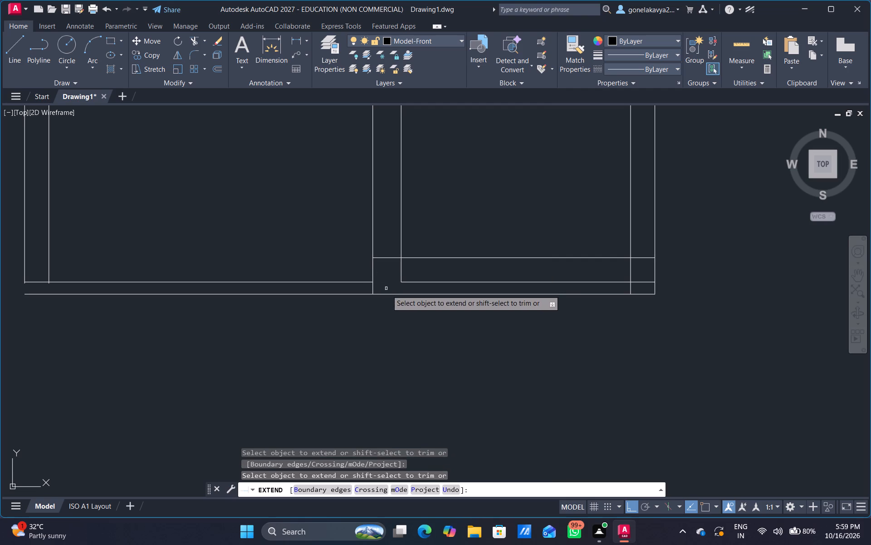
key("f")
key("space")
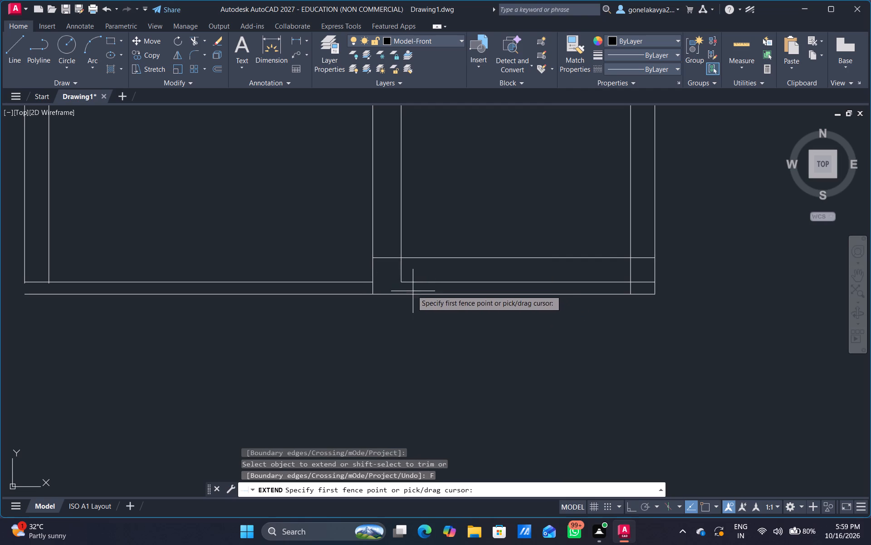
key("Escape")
Fillet the lower-right room's middle bottom line with the lower vertical wall's left line at radius 0.
type("F")
key("space")
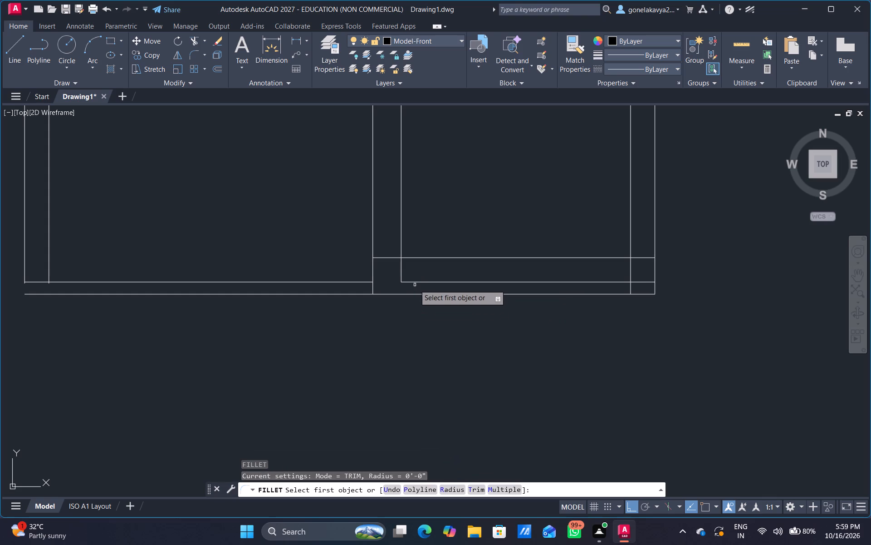
left_click(417, 283)
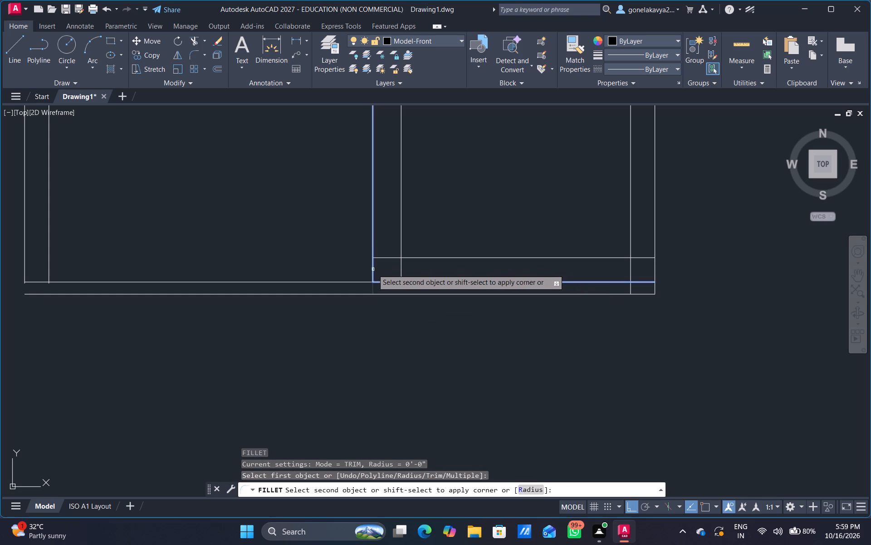
left_click(373, 269)
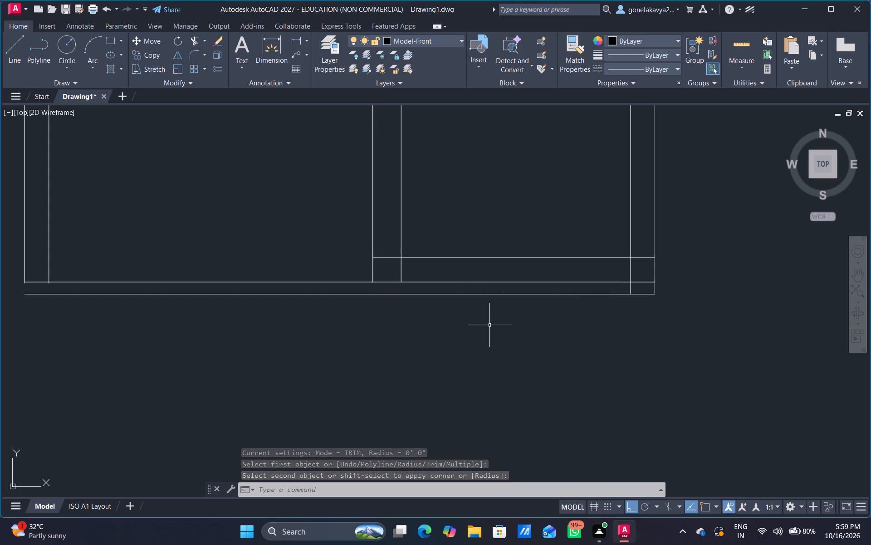
Trim the overlapping line ends at the lower-right room's bottom-left inner corner so its two inner wall lines meet.
key("Escape")
type("TR")
key("space")
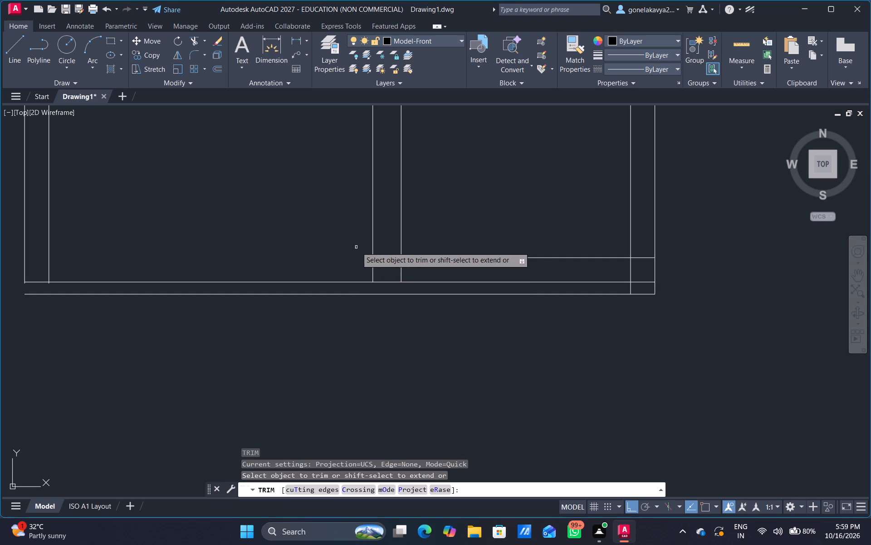
left_click_drag(387, 249, 413, 273)
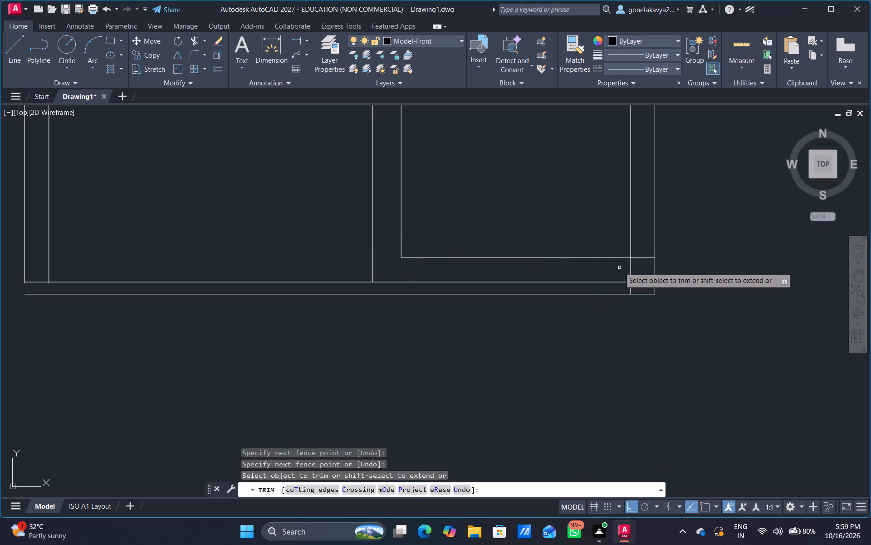
Trim the crossing lines at the lower-right room's bottom-right corner, cutting the inner wall lines back to a clean corner.
middle_click_drag(619, 268, 599, 248)
scroll(602, 264, "up", 2)
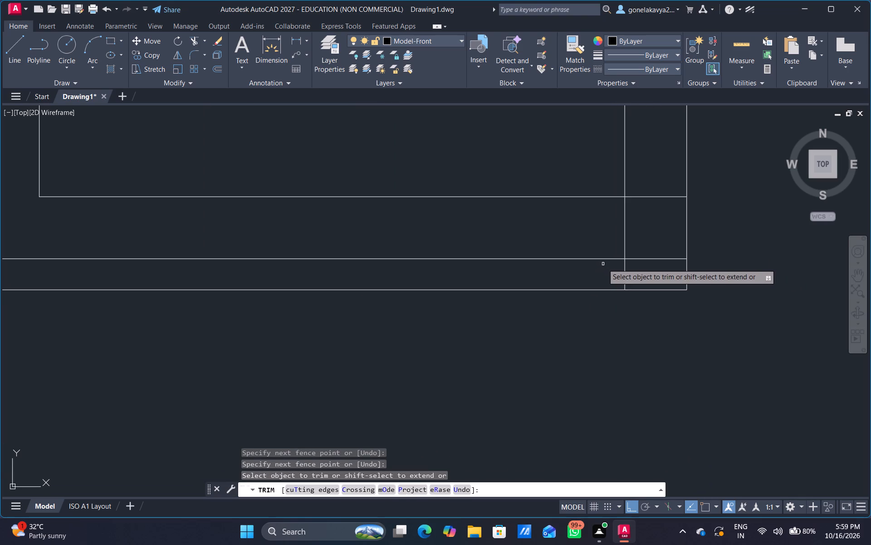
middle_click_drag(602, 274, 510, 275)
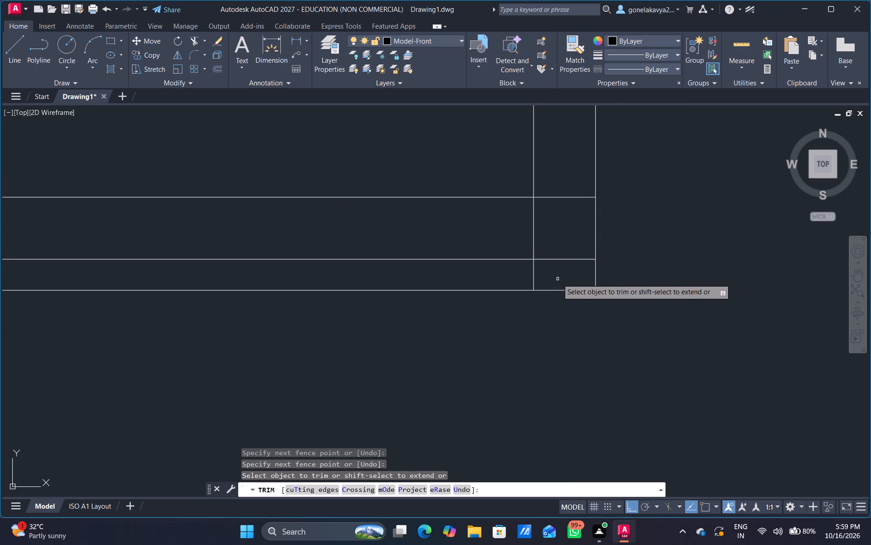
left_click_drag(558, 278, 557, 243)
left_click_drag(553, 235, 552, 234)
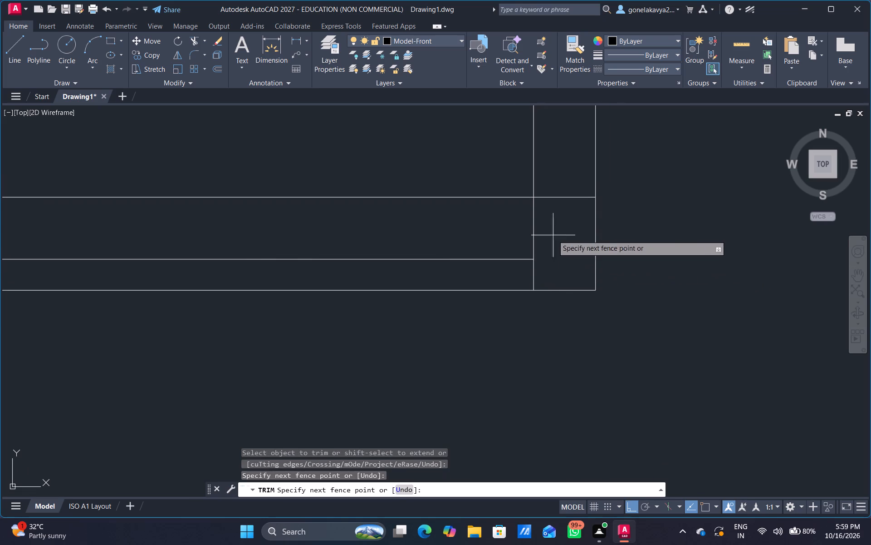
left_click_drag(552, 234, 526, 232)
left_click_drag(548, 215, 549, 178)
Trim away the two horizontal partition lines across the lower-left room, including their stubs inside the left outer wall.
scroll(549, 178, "down", 1)
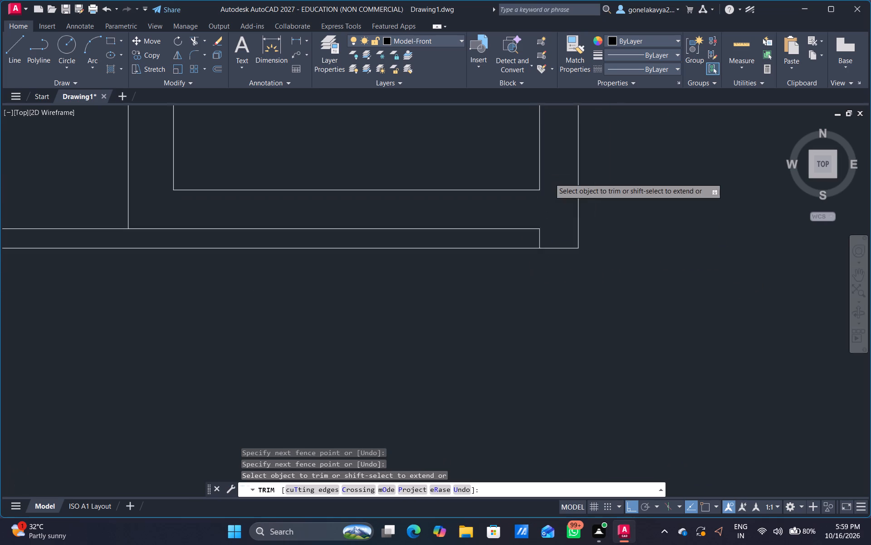
scroll(549, 178, "down", 1)
middle_click_drag(489, 154, 502, 352)
scroll(466, 298, "down", 2)
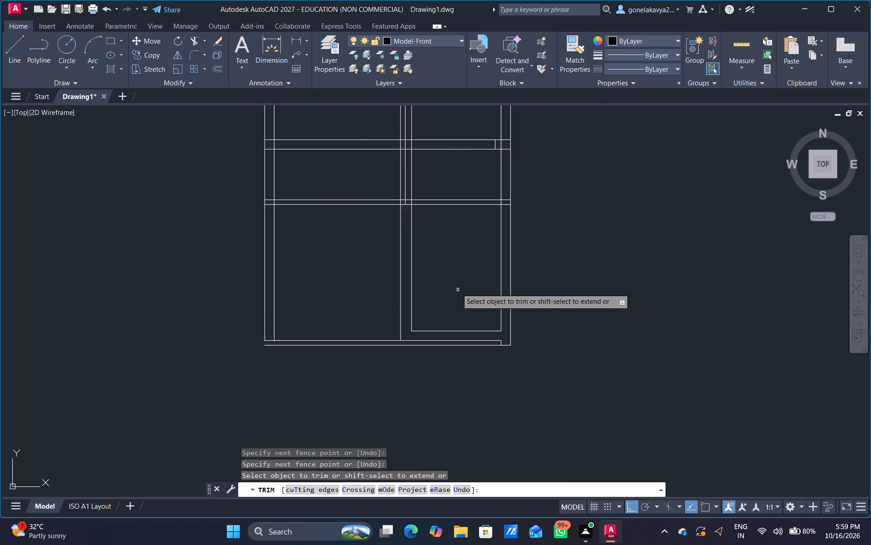
middle_click_drag(455, 269, 456, 324)
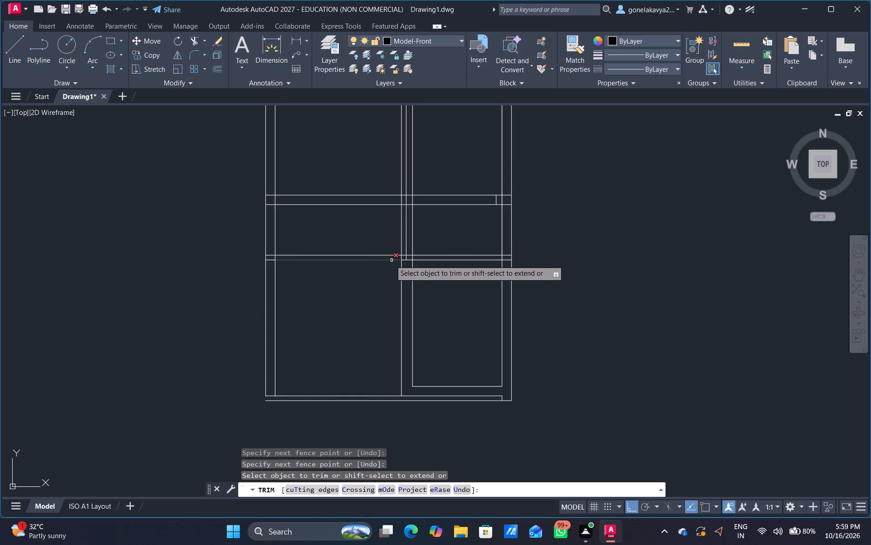
scroll(382, 236, "up", 3)
middle_click_drag(382, 236, 387, 236)
scroll(386, 235, "down", 1)
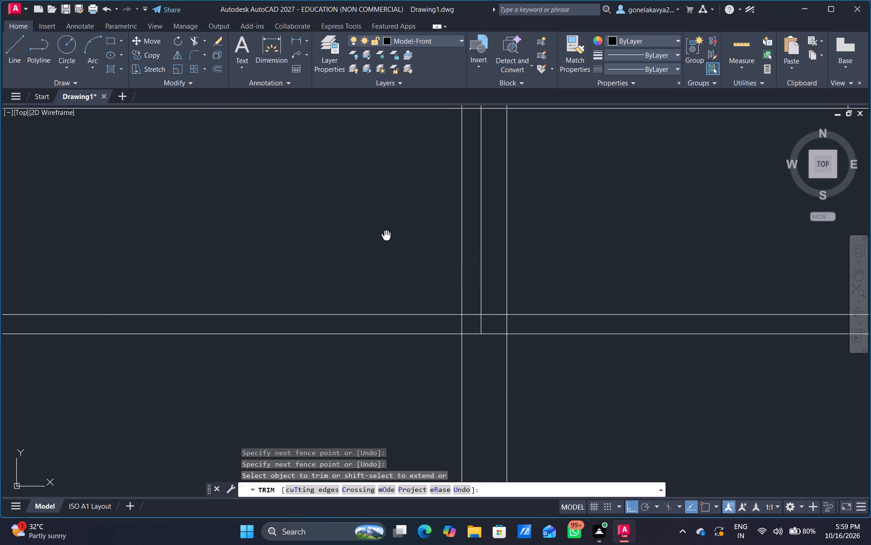
middle_click_drag(387, 236, 387, 236)
scroll(387, 236, "down", 1)
left_click_drag(353, 226, 352, 344)
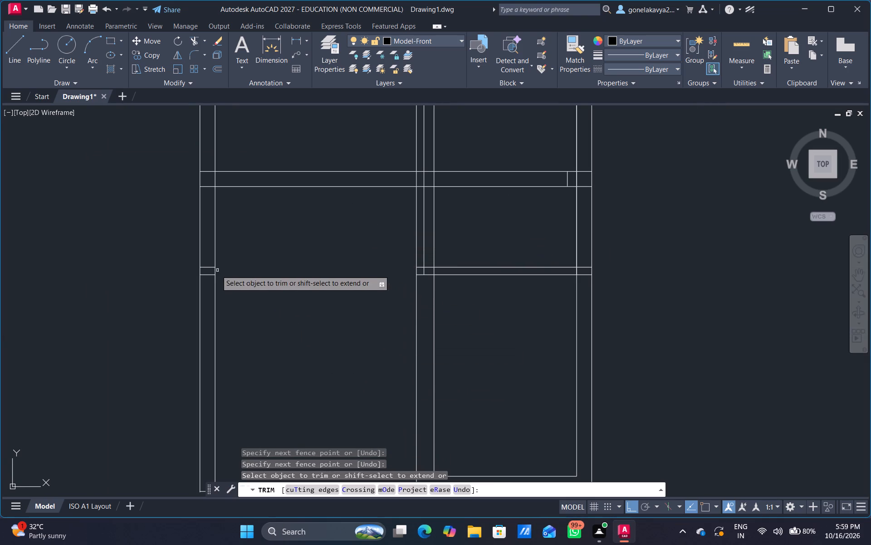
scroll(196, 270, "up", 3)
left_click_drag(231, 249, 237, 334)
scroll(341, 290, "down", 3)
Trim the crossing lines where the lower-right room's top partition meets the central vertical wall, forming a clean inner corner above the partition.
middle_click_drag(355, 290, 359, 294)
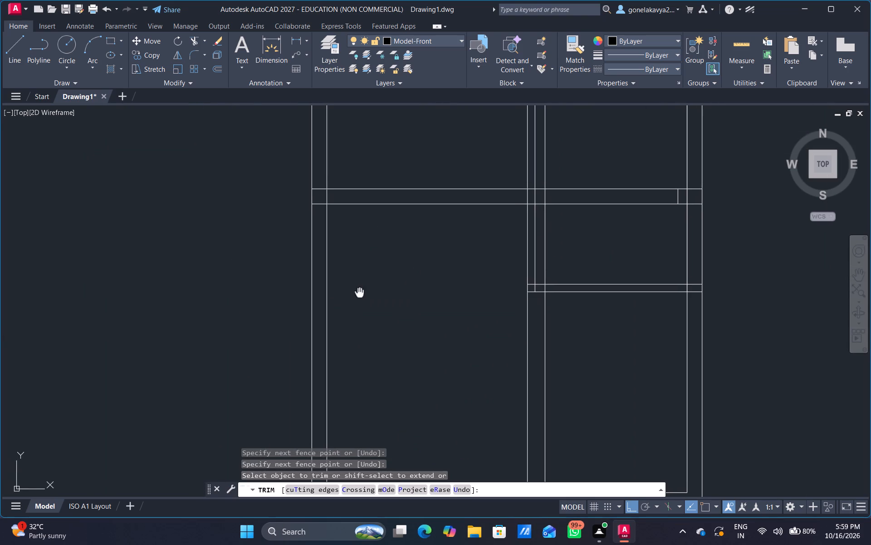
middle_click_drag(359, 294, 216, 312)
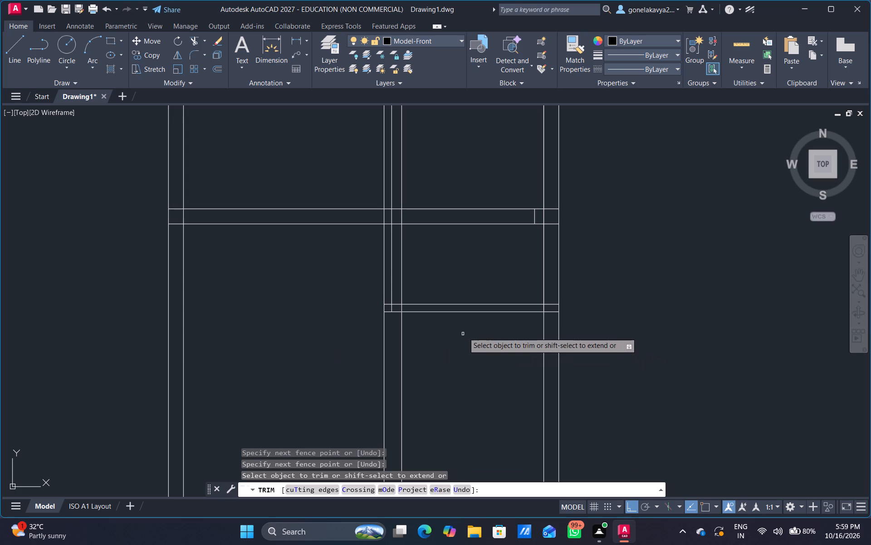
scroll(442, 332, "up", 1)
middle_click_drag(438, 334, 444, 356)
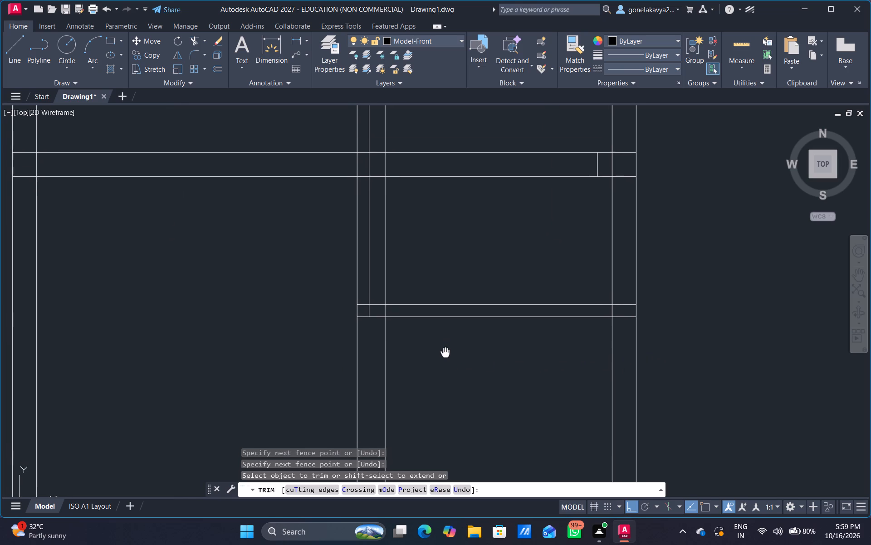
middle_click_drag(444, 356, 441, 362)
scroll(361, 340, "up", 2)
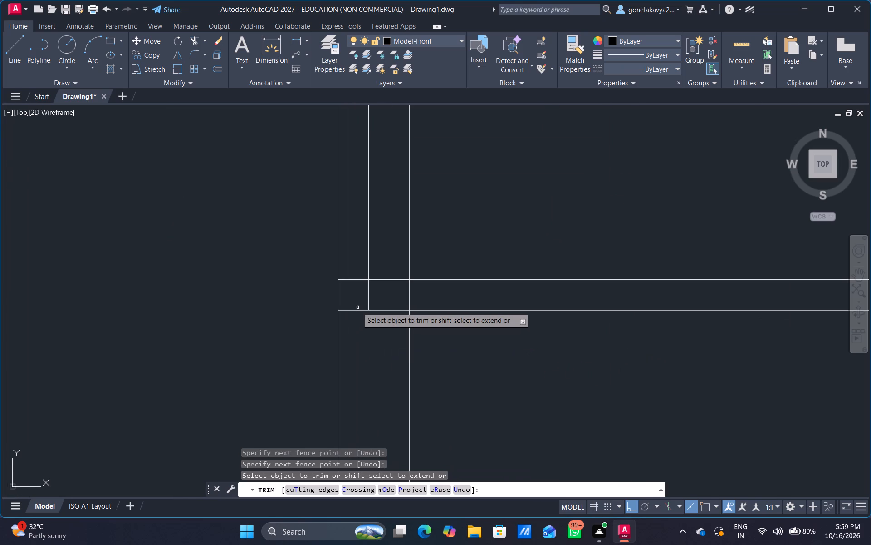
left_click_drag(352, 270, 357, 292)
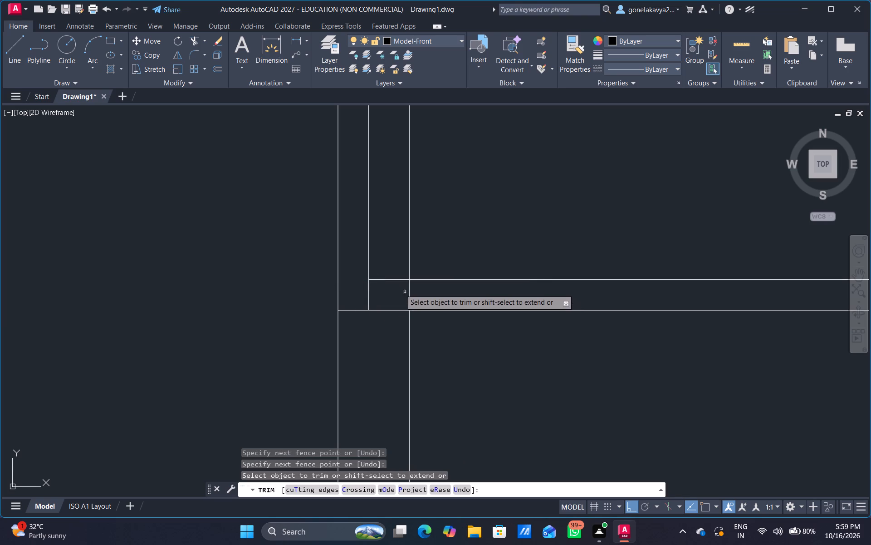
left_click_drag(390, 263, 429, 305)
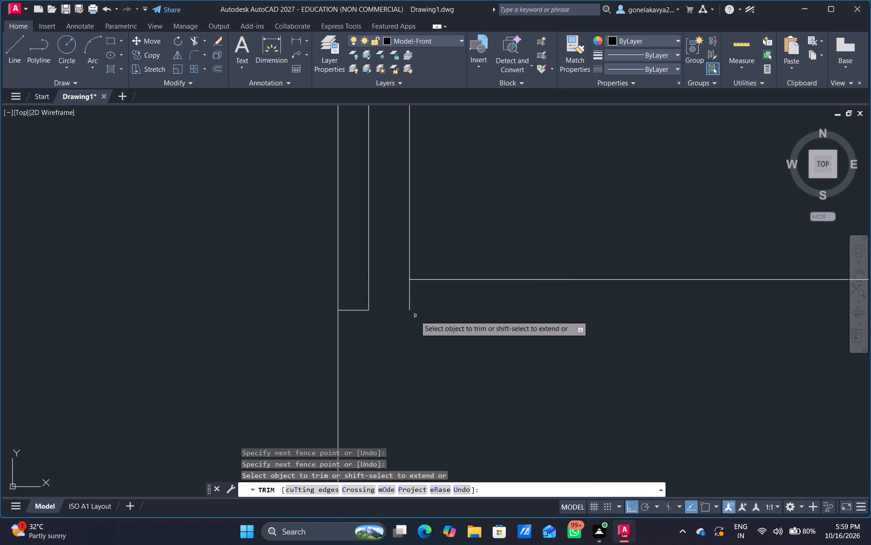
key("ctrl+z")
left_click(408, 296)
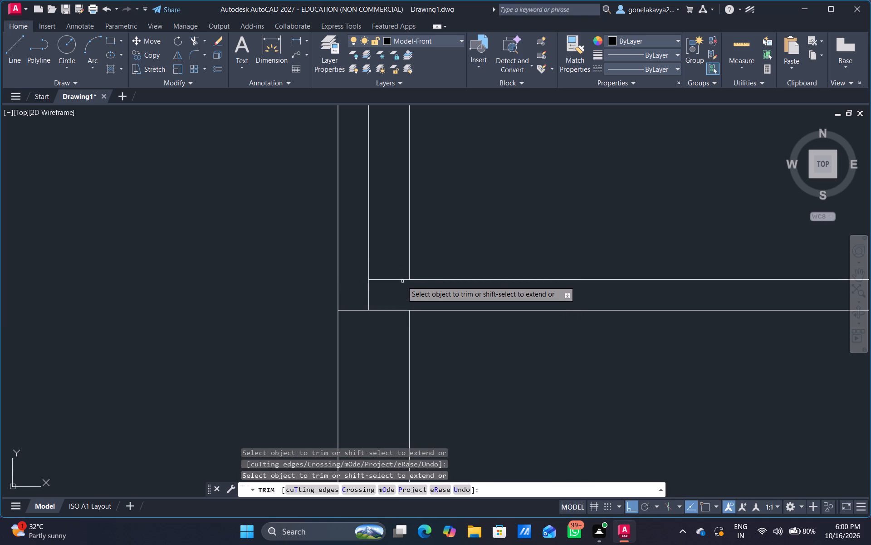
left_click(399, 280)
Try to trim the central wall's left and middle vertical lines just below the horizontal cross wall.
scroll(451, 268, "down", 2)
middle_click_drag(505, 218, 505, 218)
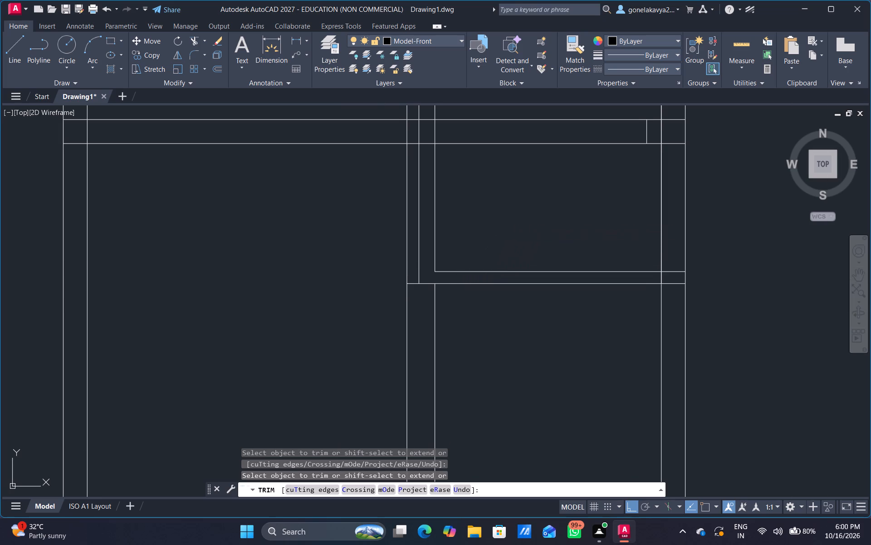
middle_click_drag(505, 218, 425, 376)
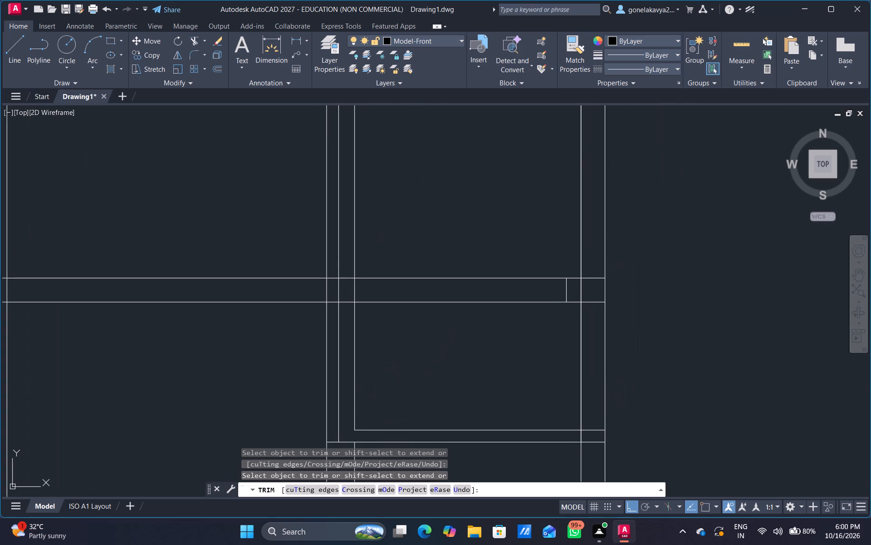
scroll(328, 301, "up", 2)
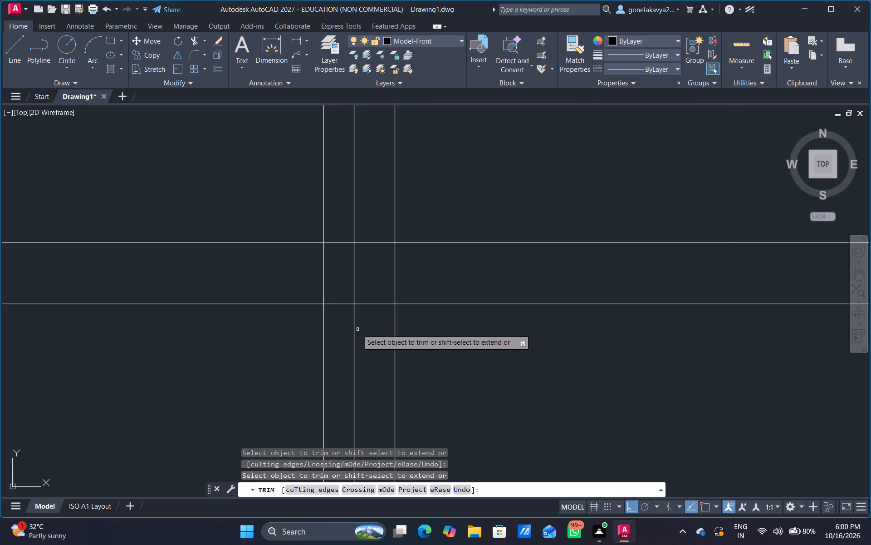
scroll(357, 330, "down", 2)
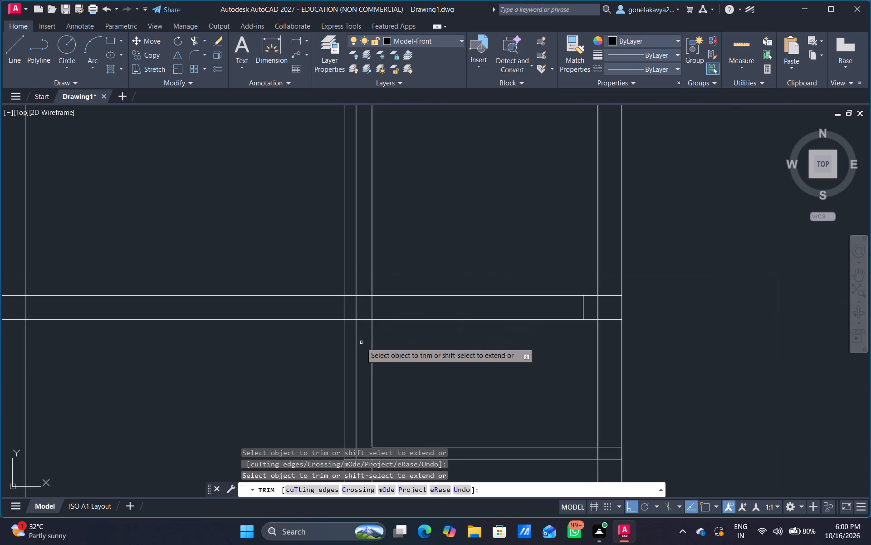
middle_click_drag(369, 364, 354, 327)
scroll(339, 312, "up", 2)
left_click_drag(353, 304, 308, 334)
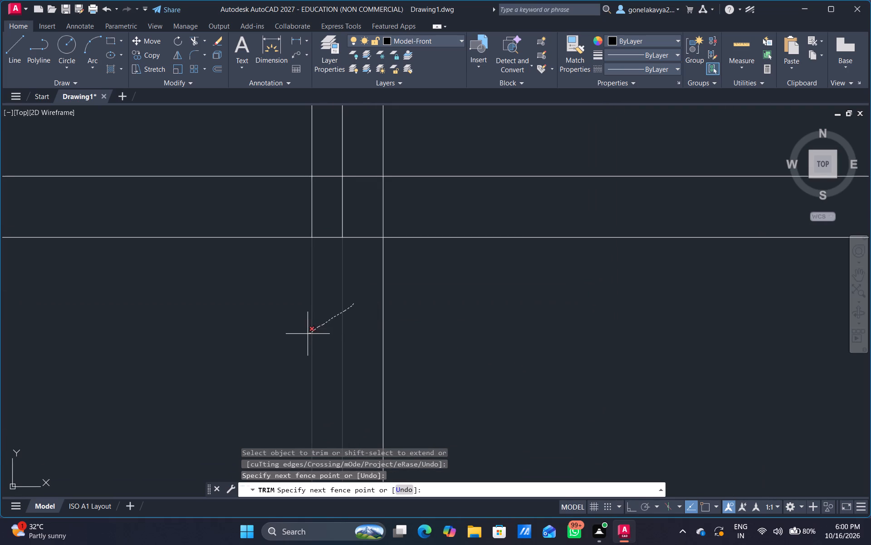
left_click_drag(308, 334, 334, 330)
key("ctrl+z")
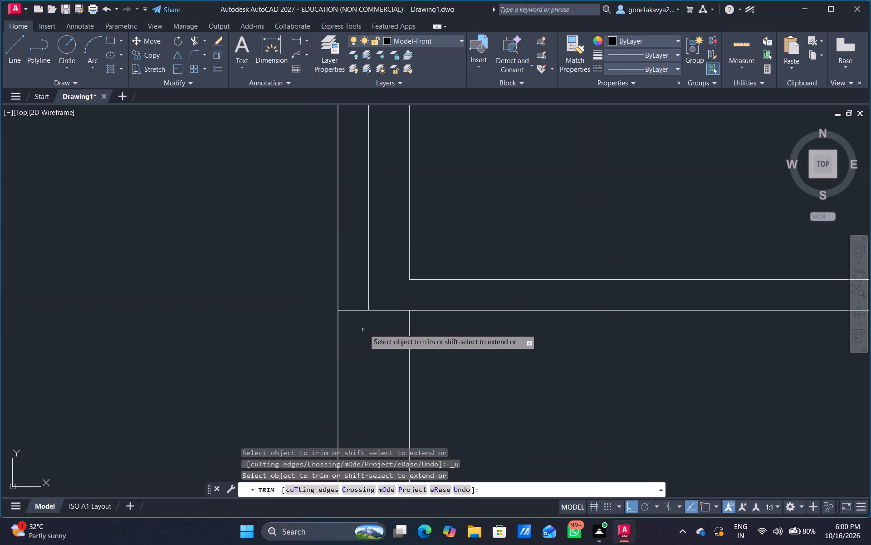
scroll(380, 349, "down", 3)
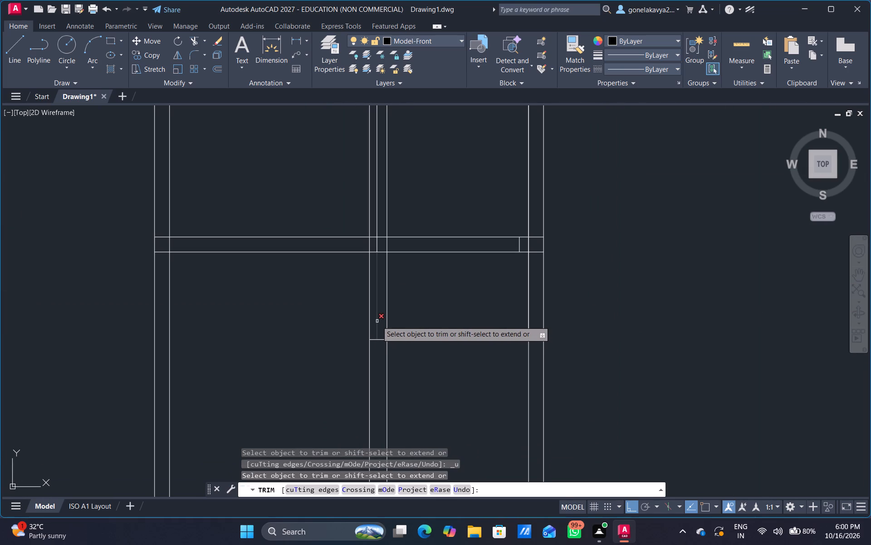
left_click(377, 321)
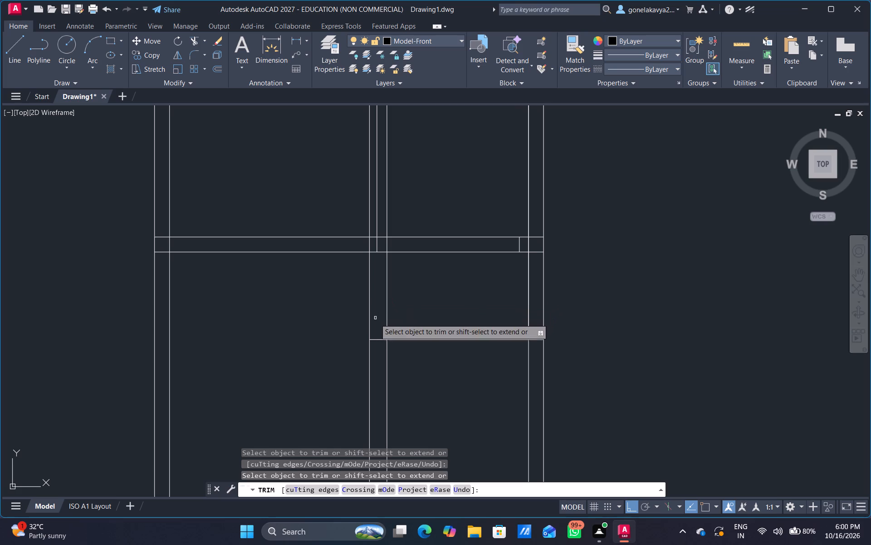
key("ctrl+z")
Trim the central wall's left vertical line above the lower-right room's top partition.
left_click_drag(353, 282, 281, 298)
Trim the central wall's two remaining vertical lines where they run above the horizontal cross wall.
scroll(301, 263, "down", 2)
middle_click_drag(301, 258, 289, 426)
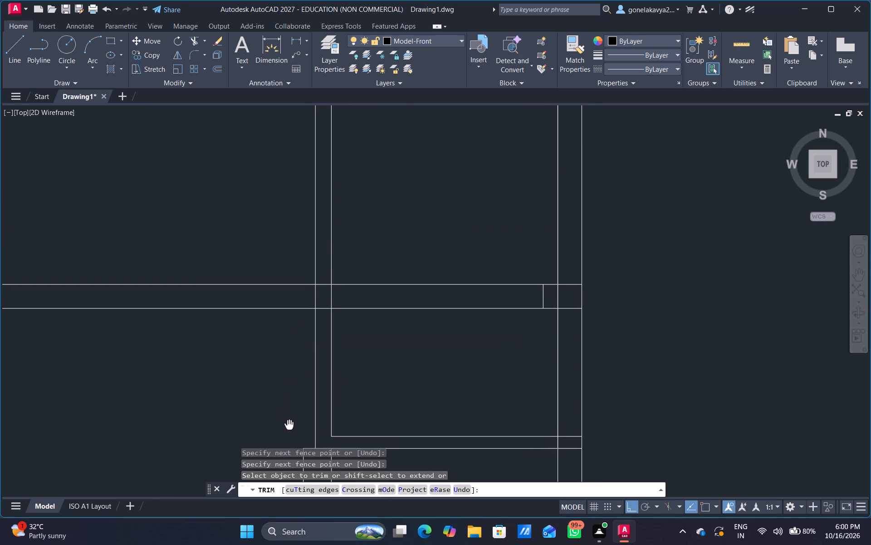
middle_click_drag(289, 426, 290, 440)
scroll(289, 441, "down", 1)
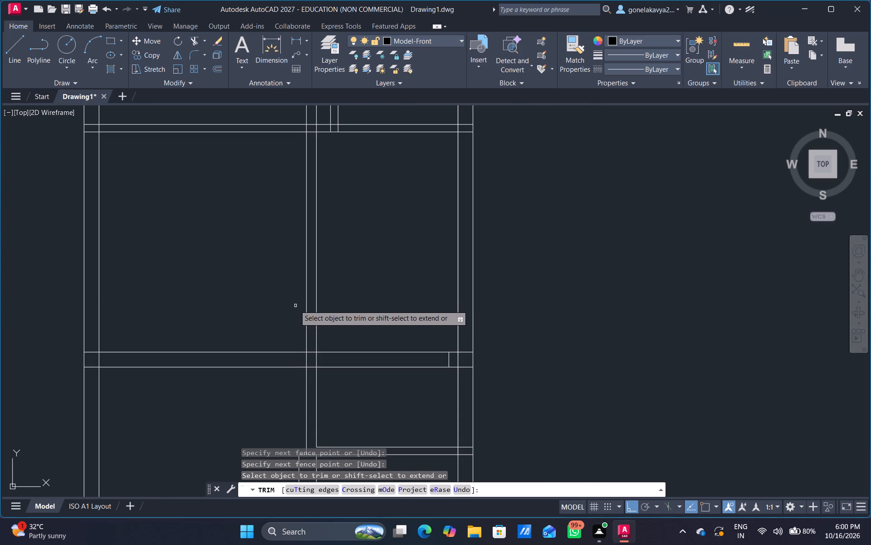
middle_click_drag(292, 305, 292, 214)
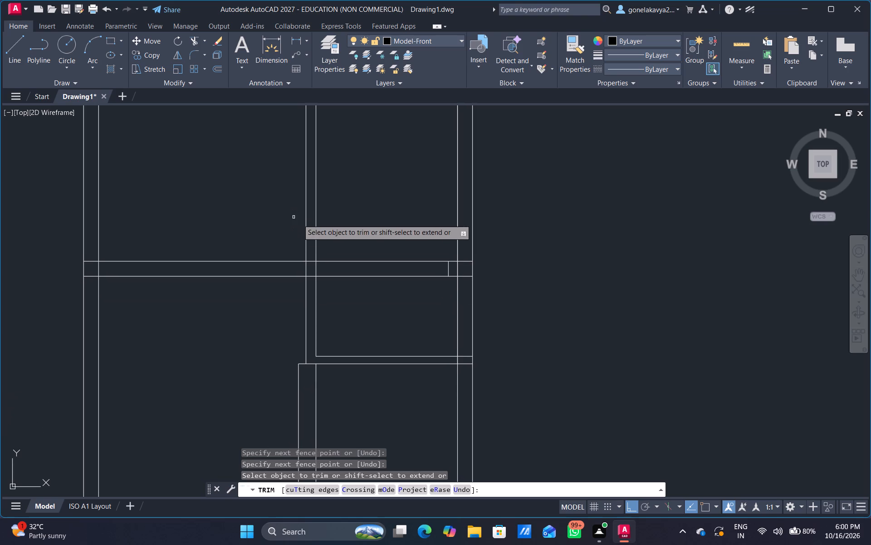
scroll(282, 251, "up", 2)
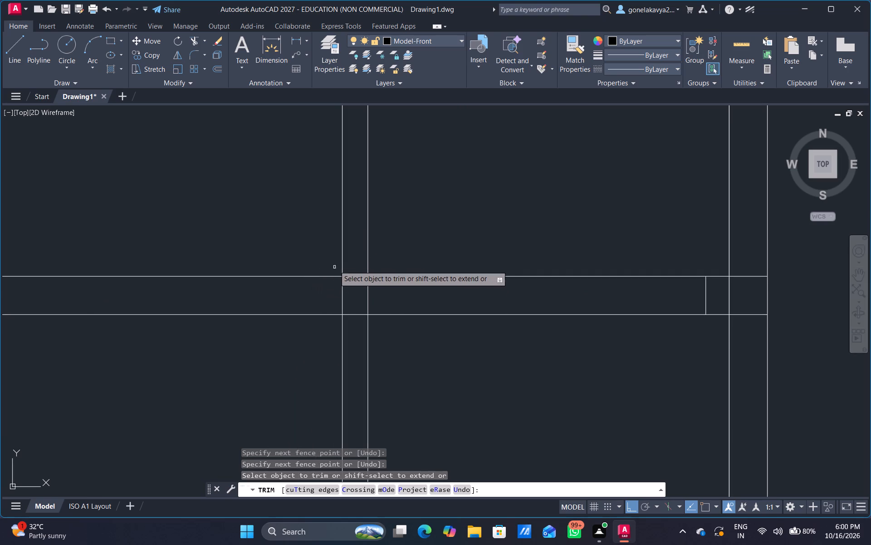
left_click_drag(338, 249, 346, 255)
scroll(342, 255, "down", 3)
middle_click_drag(411, 172, 388, 263)
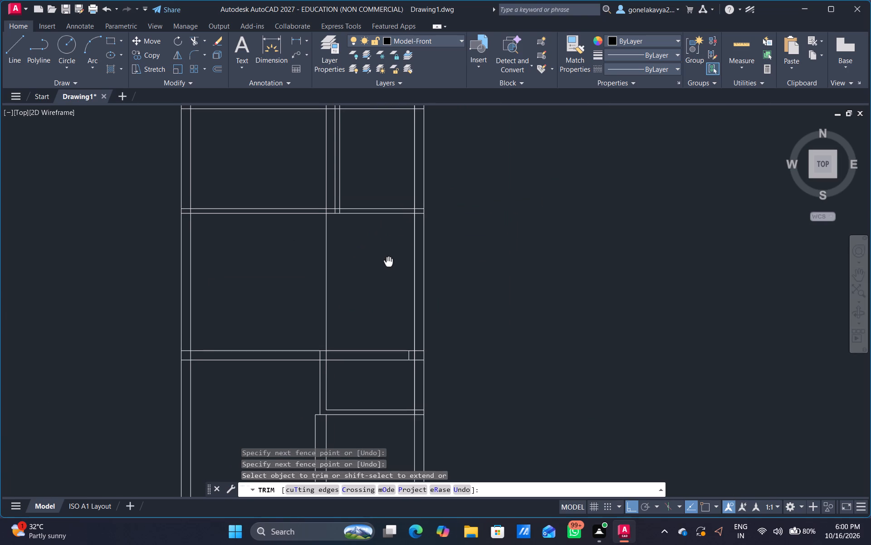
middle_click_drag(388, 263, 383, 318)
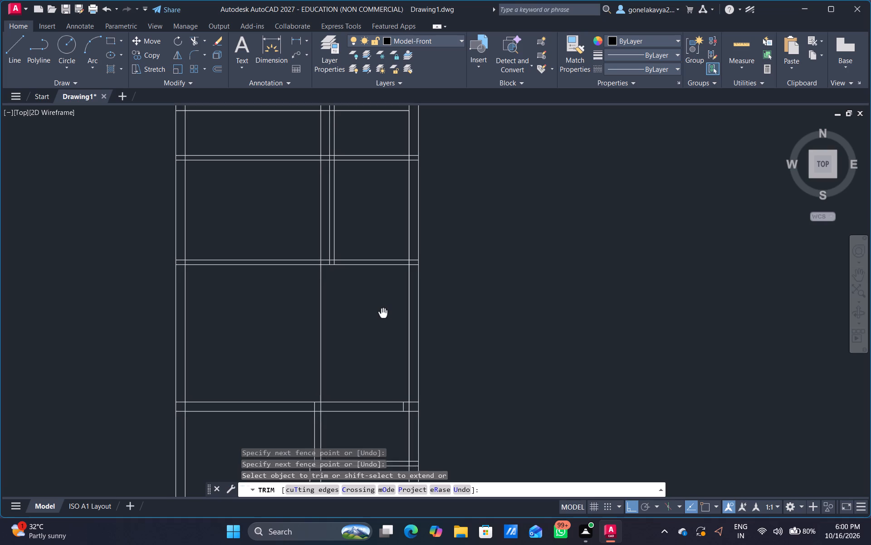
middle_click_drag(383, 318, 399, 213)
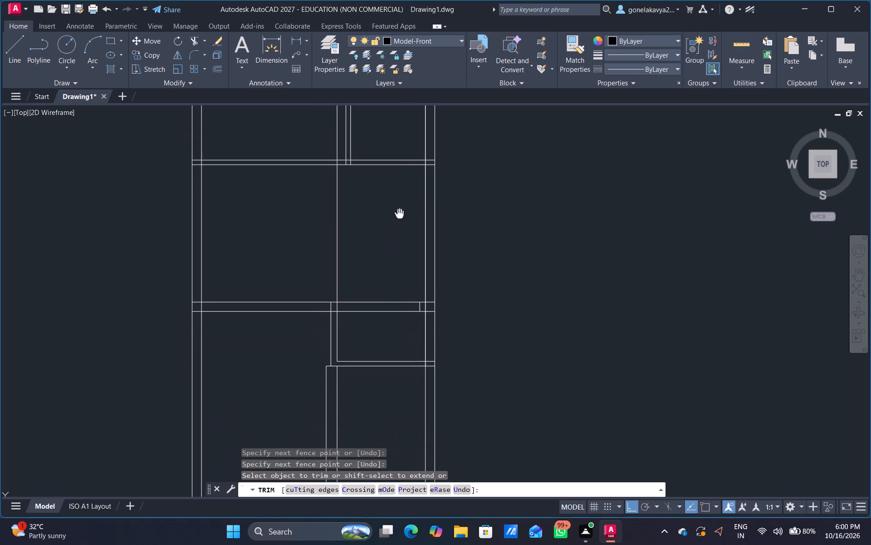
middle_click_drag(399, 213, 400, 211)
scroll(331, 285, "up", 1)
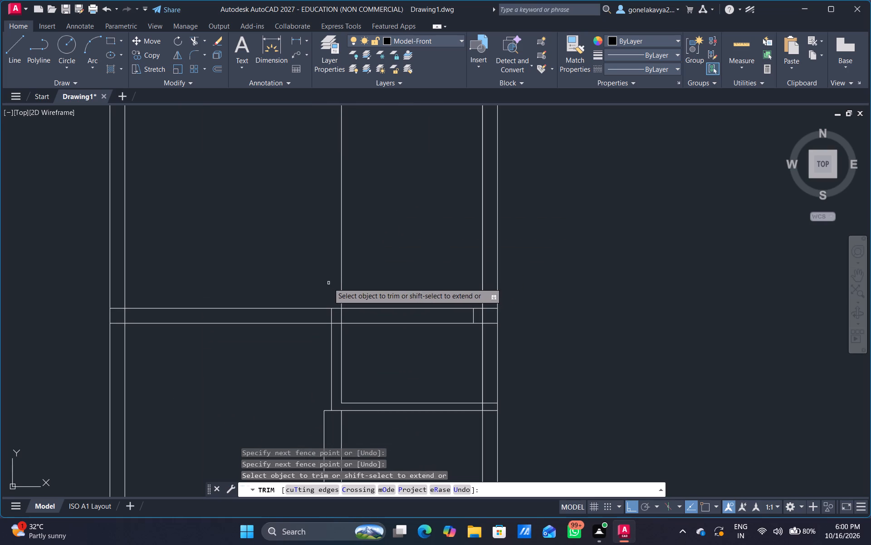
left_click_drag(328, 282, 405, 272)
Trim the short vertical line and the crossing wall lines at the cross wall's junction with the right outer wall, leaving it open.
middle_click_drag(378, 377, 344, 272)
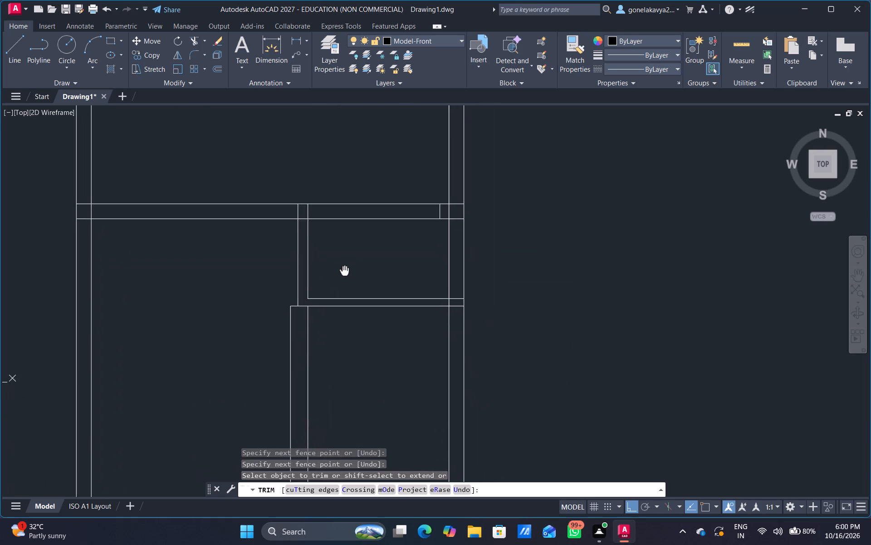
middle_click_drag(344, 272, 343, 232)
scroll(320, 343, "down", 1)
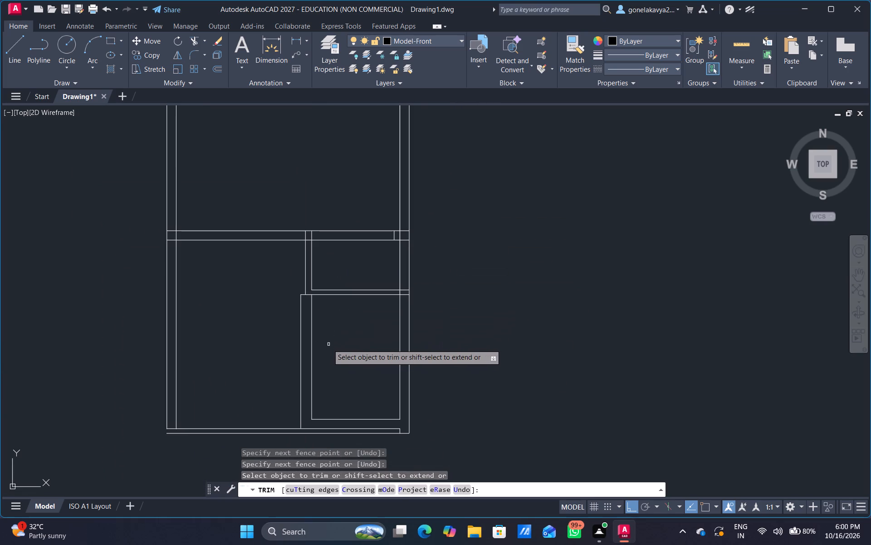
middle_click_drag(328, 344, 320, 299)
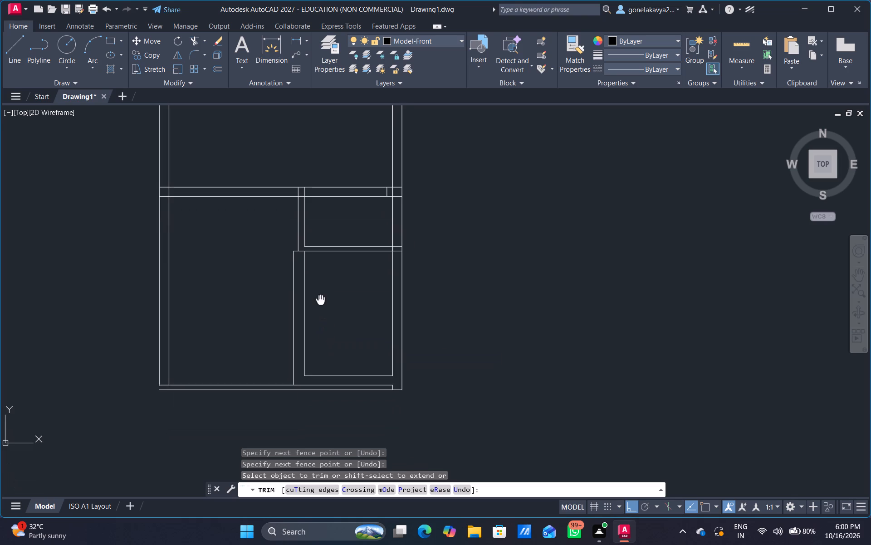
middle_click_drag(320, 299, 279, 385)
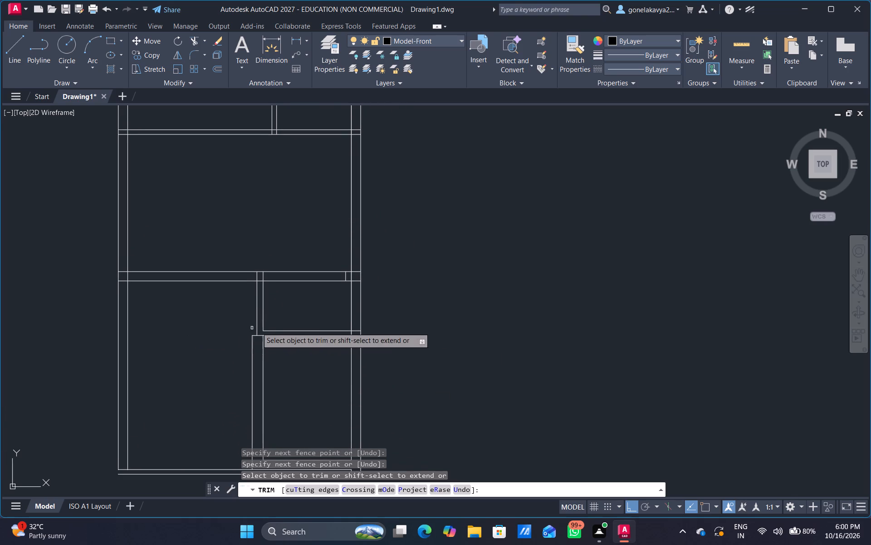
scroll(313, 301, "up", 2)
middle_click_drag(324, 297, 210, 366)
scroll(251, 321, "up", 3)
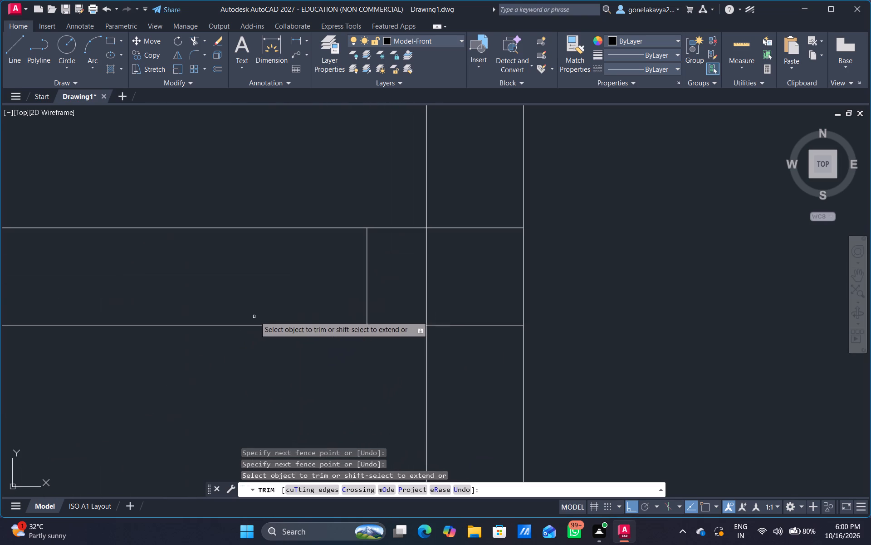
left_click_drag(313, 280, 480, 297)
left_click_drag(459, 206, 451, 416)
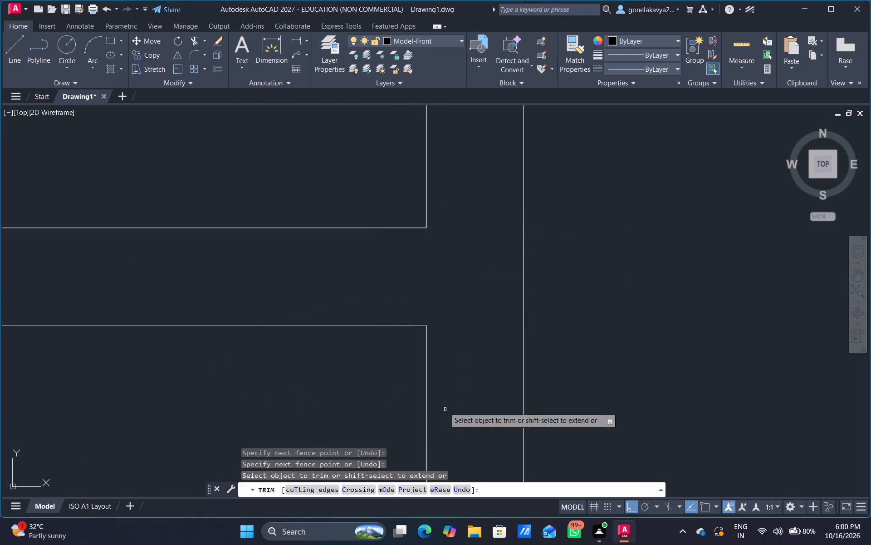
Trim the lower-right room's top partition at the right outer wall, removing its lines inside the wall and opening the inner wall line.
scroll(443, 380, "down", 5)
middle_click_drag(411, 385, 405, 248)
scroll(447, 319, "up", 2)
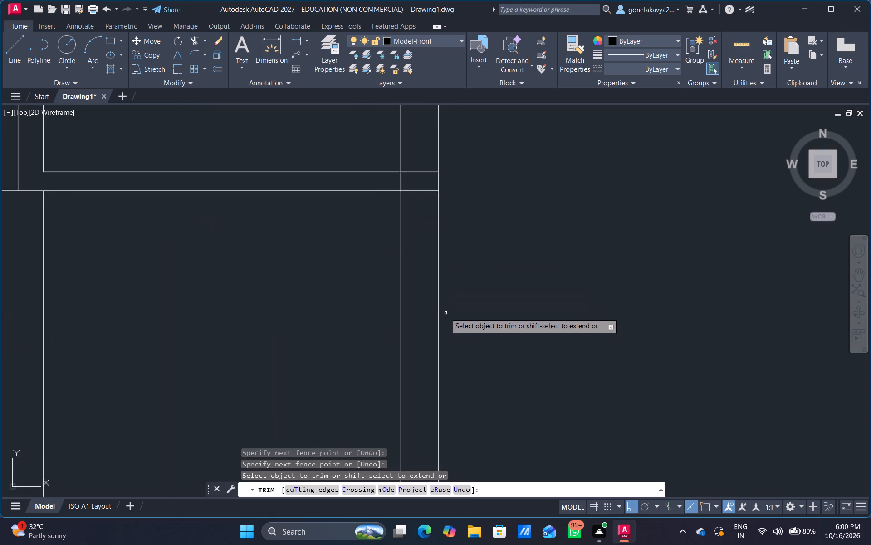
scroll(445, 313, "up", 2)
middle_click_drag(332, 236, 316, 428)
left_click_drag(385, 263, 385, 372)
left_click_drag(348, 298, 362, 302)
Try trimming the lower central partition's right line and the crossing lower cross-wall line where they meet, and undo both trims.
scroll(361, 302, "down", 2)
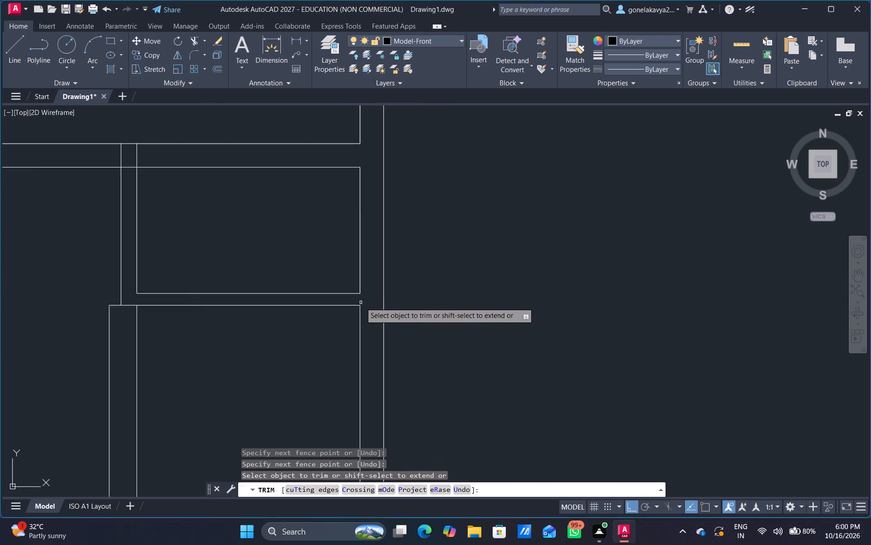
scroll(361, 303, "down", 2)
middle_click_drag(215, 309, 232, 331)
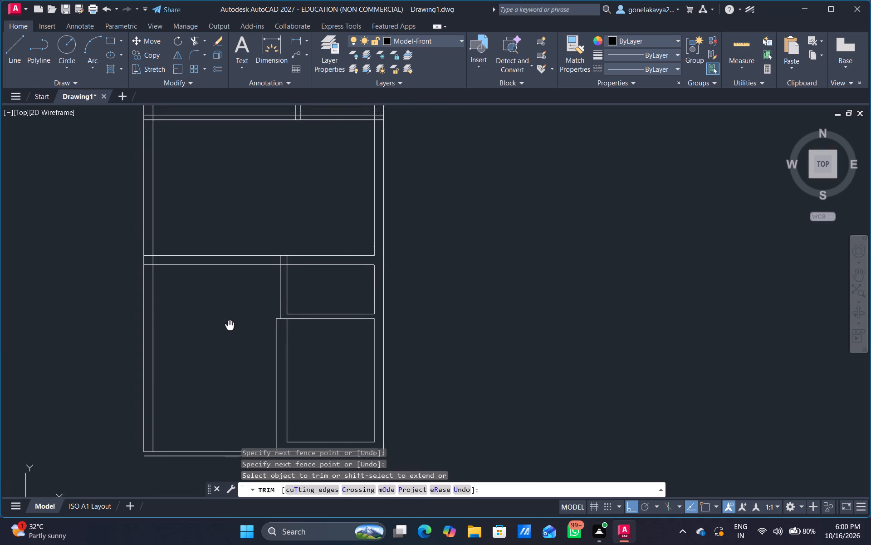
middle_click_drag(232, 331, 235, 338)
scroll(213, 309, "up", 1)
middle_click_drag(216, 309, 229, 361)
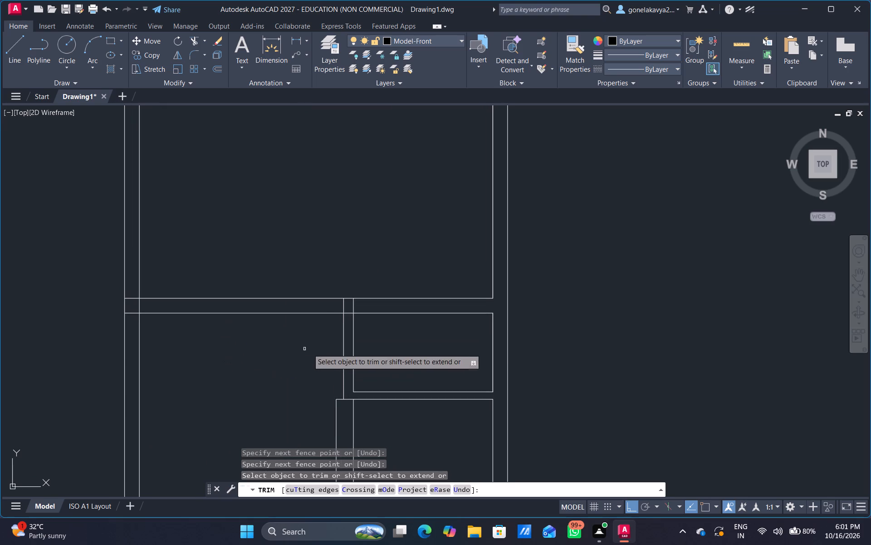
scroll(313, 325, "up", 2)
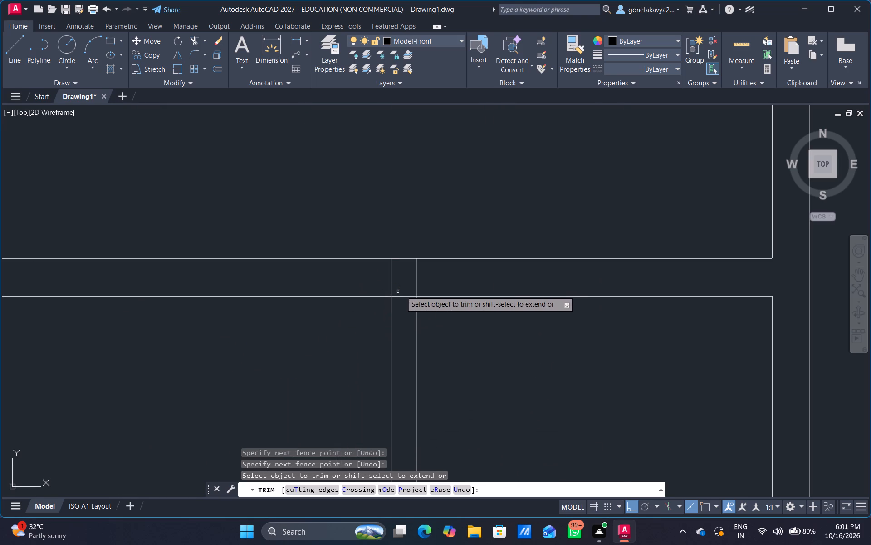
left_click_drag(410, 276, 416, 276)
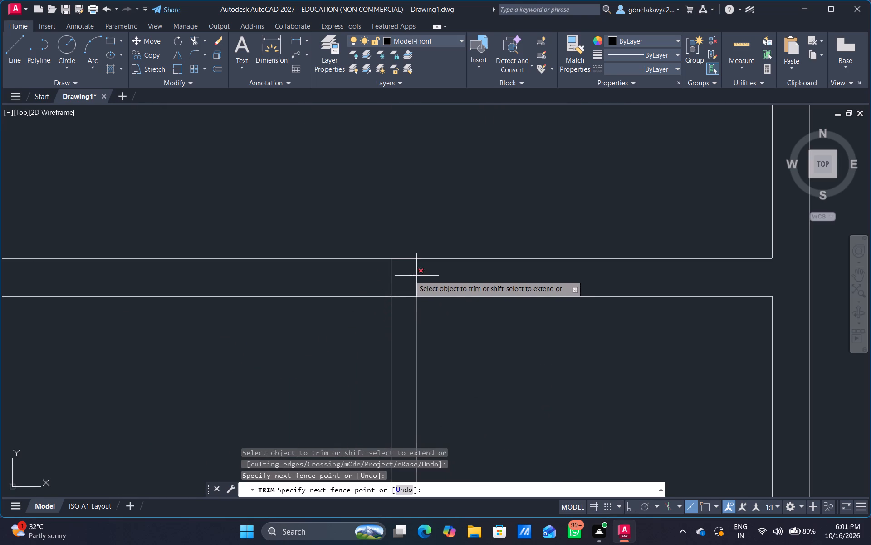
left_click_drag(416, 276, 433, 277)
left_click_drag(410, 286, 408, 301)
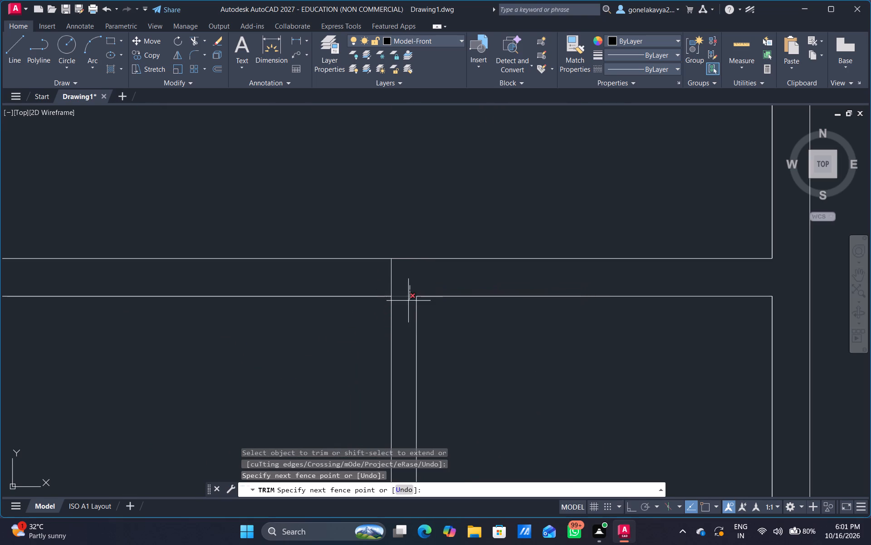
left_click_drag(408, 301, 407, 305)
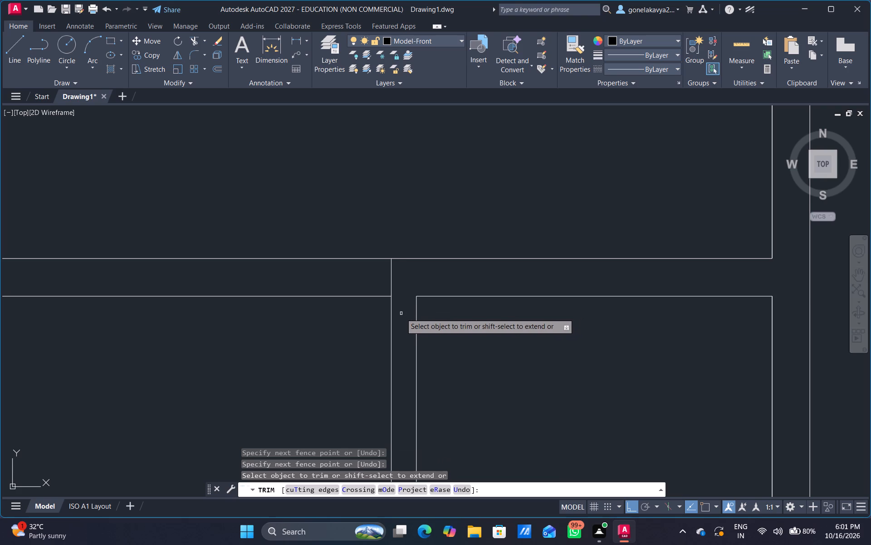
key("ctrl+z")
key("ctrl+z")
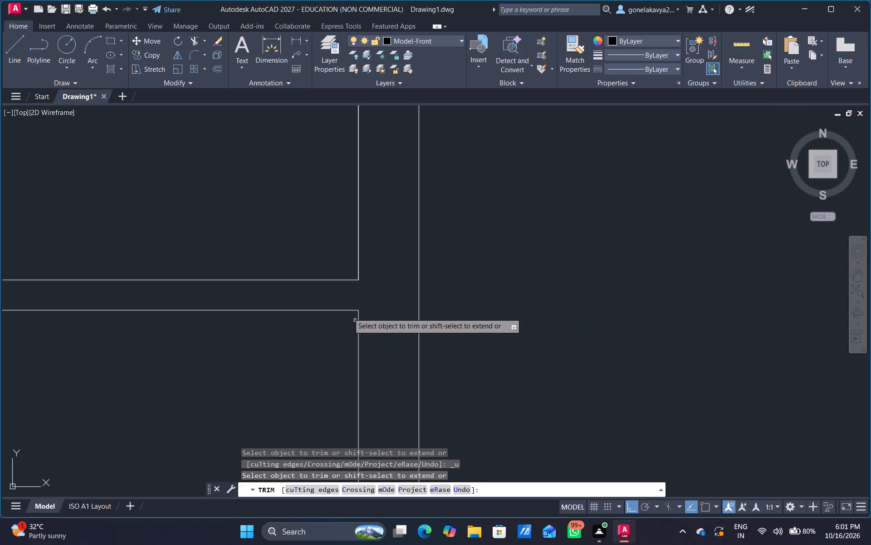
Trim the cross wall's junction with the left outer wall, removing its lines inside the wall and opening the inner wall line.
scroll(348, 306, "down", 3)
middle_click_drag(249, 256, 499, 334)
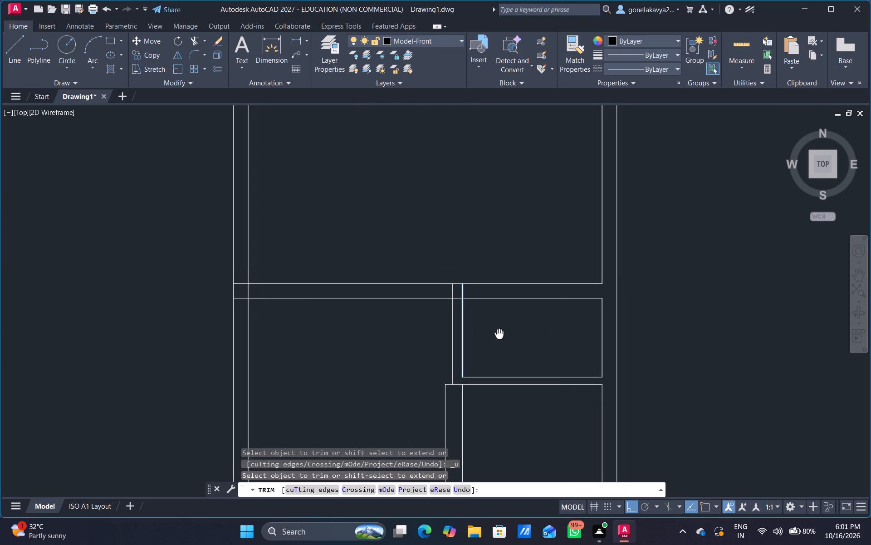
middle_click_drag(499, 334, 492, 342)
scroll(213, 309, "up", 3)
left_click_drag(311, 229, 313, 266)
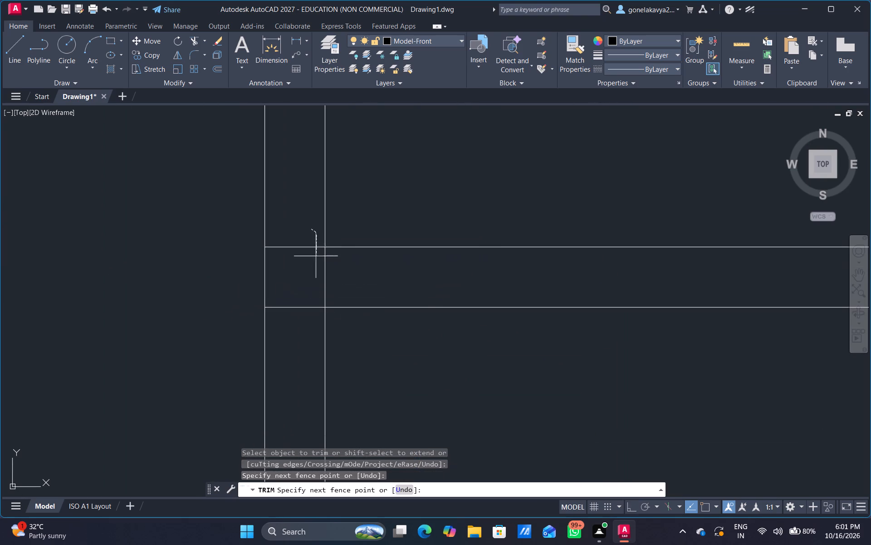
left_click_drag(313, 266, 309, 319)
left_click_drag(297, 287, 394, 306)
Trim both lines of the uppermost horizontal partition between the left outer wall and the upper vertical partition.
scroll(395, 305, "down", 4)
middle_click_drag(411, 250, 367, 394)
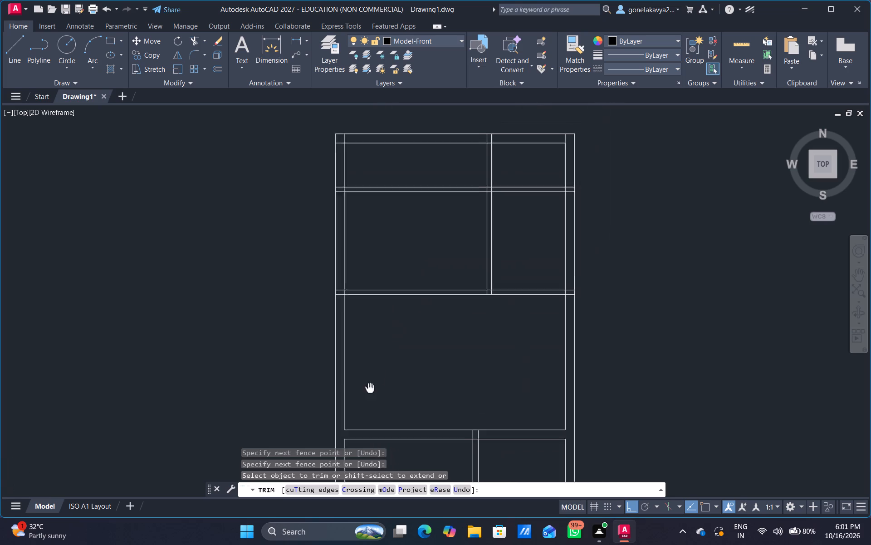
middle_click_drag(367, 394, 189, 449)
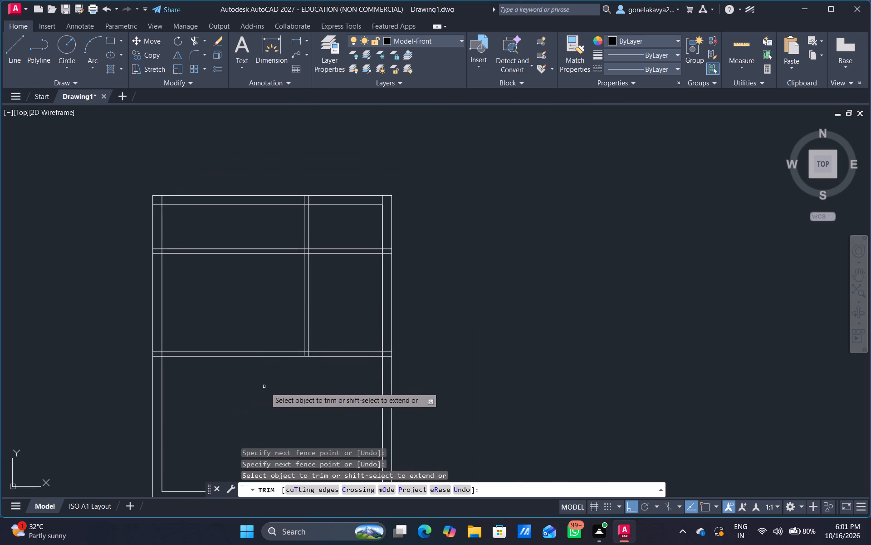
middle_click_drag(268, 388, 219, 421)
scroll(201, 330, "up", 2)
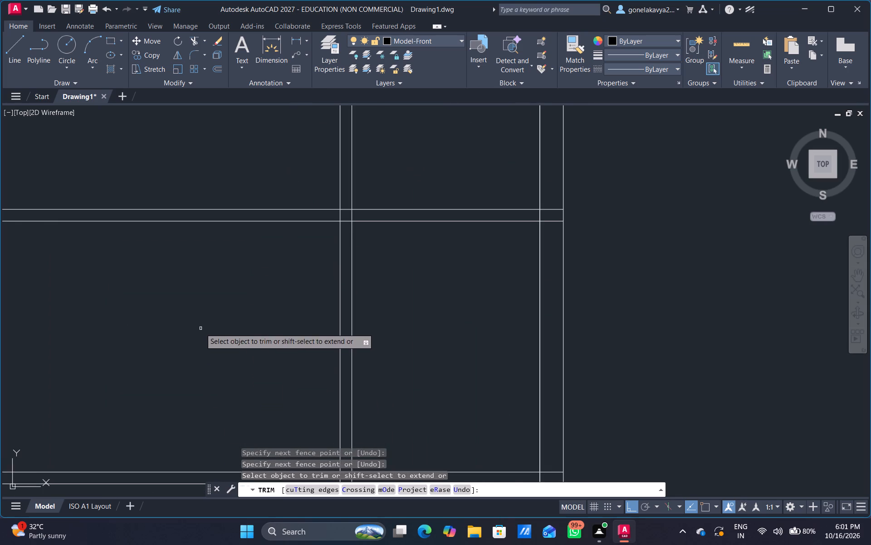
middle_click_drag(200, 327, 235, 412)
left_click_drag(227, 393, 220, 296)
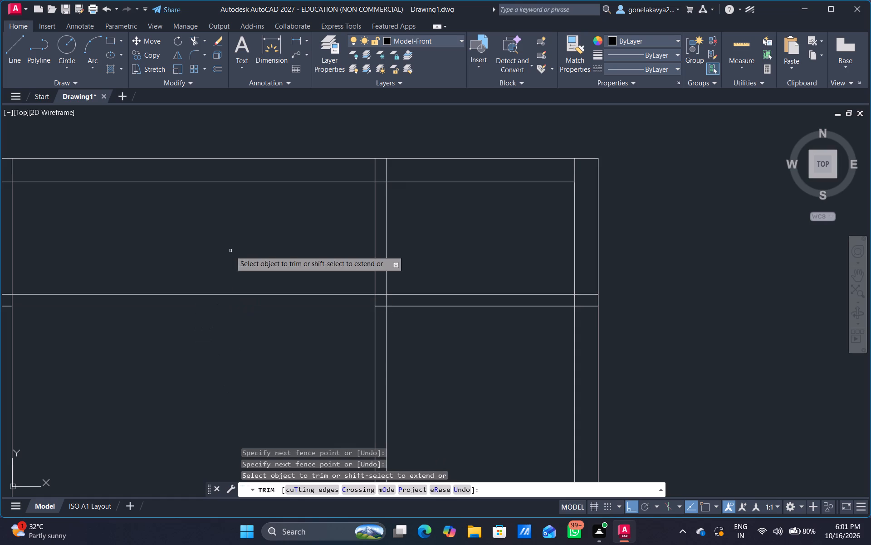
left_click_drag(230, 251, 242, 333)
Trim the uppermost horizontal partition's lines inside the vertical partition, and open the vertical partition's right line at that junction.
scroll(362, 297, "up", 3)
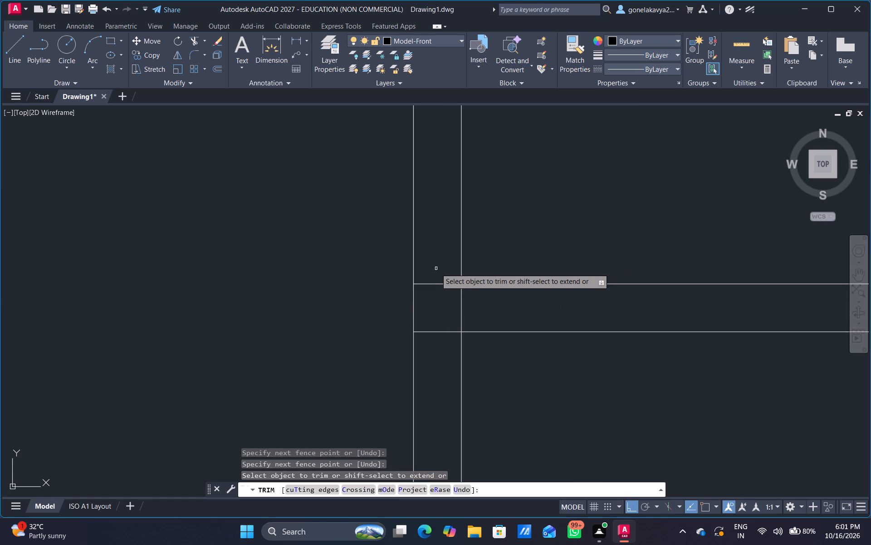
left_click_drag(430, 262, 450, 352)
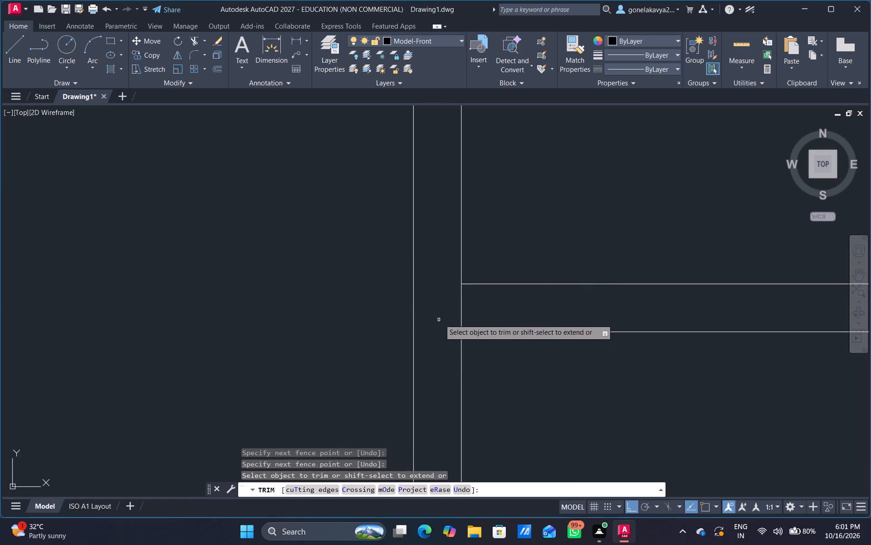
left_click_drag(440, 318, 471, 304)
Trim the vertical partition's lines inside the top outer wall, and open the wall's inner line between them.
scroll(464, 308, "down", 3)
middle_click_drag(358, 249, 361, 264)
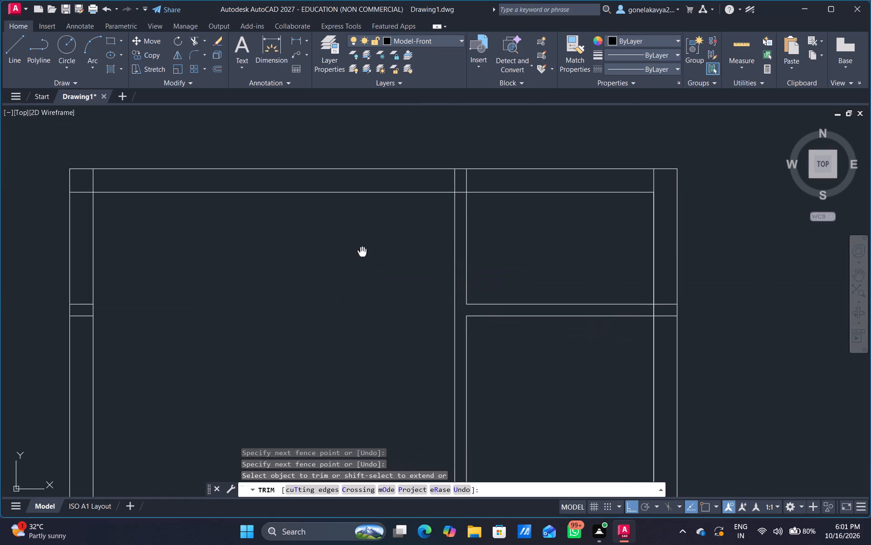
middle_click_drag(361, 264, 330, 385)
scroll(440, 296, "up", 3)
left_click_drag(330, 358, 435, 348)
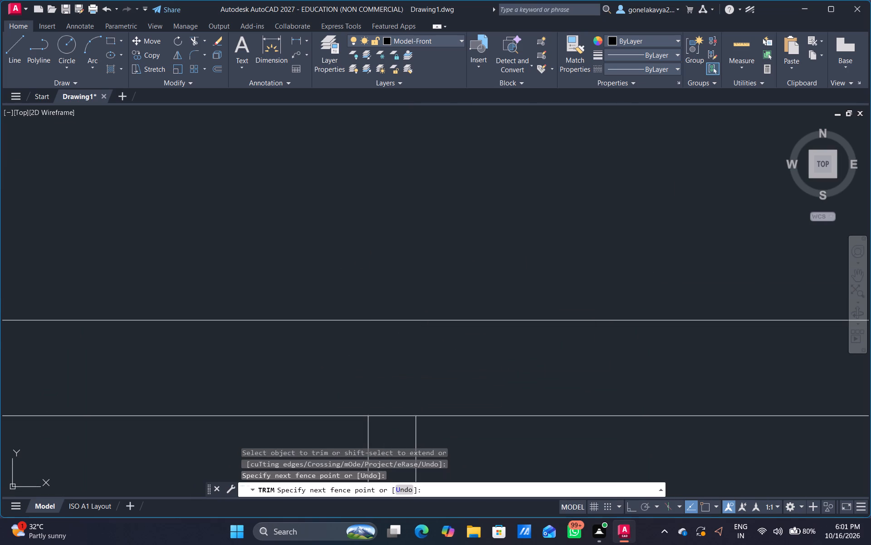
left_click_drag(393, 397, 401, 427)
Trim the top-right room's lower partition at the right outer wall, removing its lines inside the wall and opening the inner wall line.
scroll(398, 416, "down", 4)
middle_click_drag(347, 438, 445, 184)
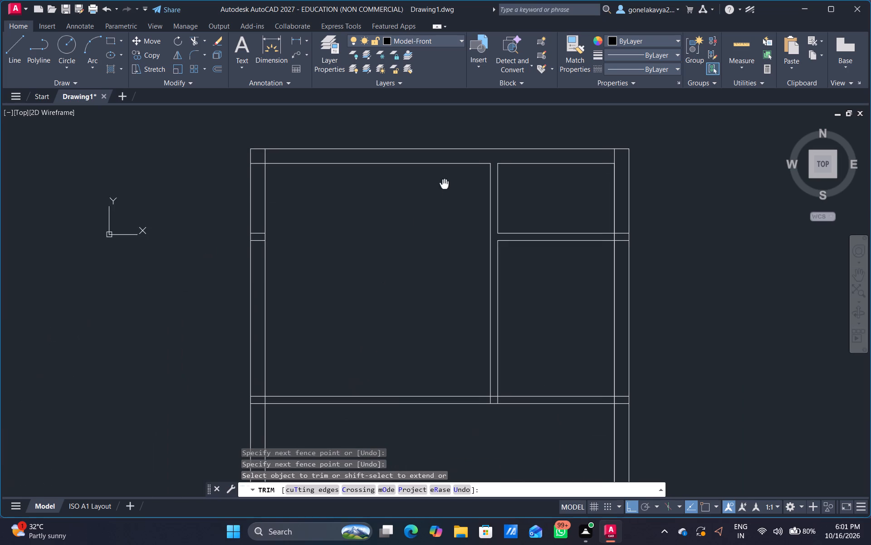
middle_click_drag(445, 184, 445, 184)
scroll(412, 341, "up", 1)
middle_click_drag(412, 341, 387, 261)
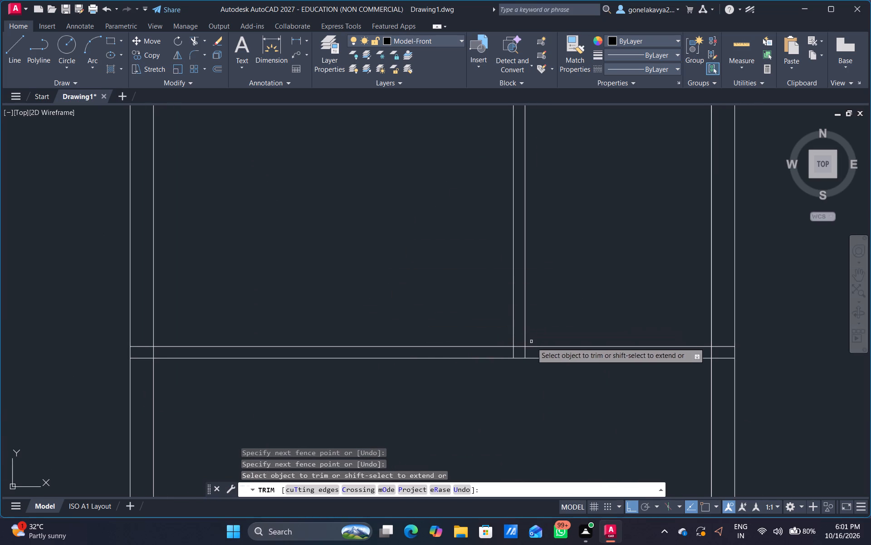
scroll(573, 396, "down", 2)
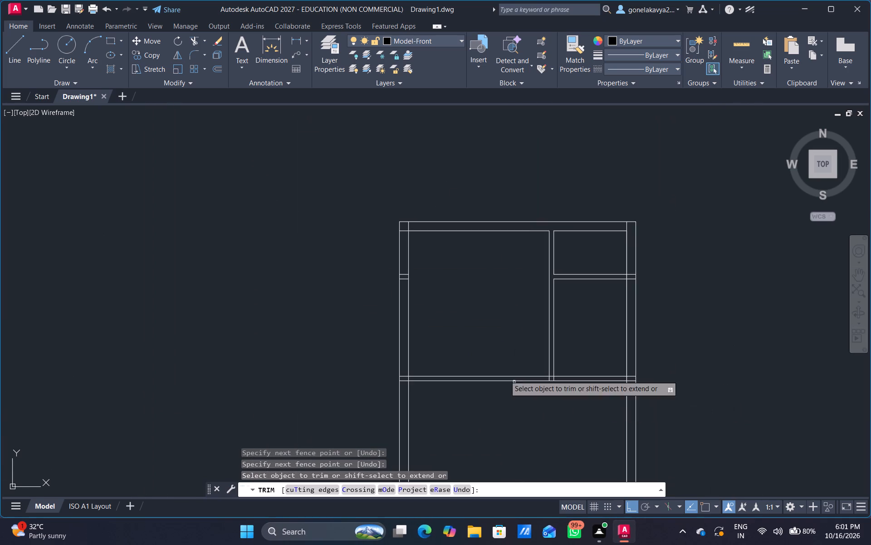
middle_click_drag(614, 323, 538, 381)
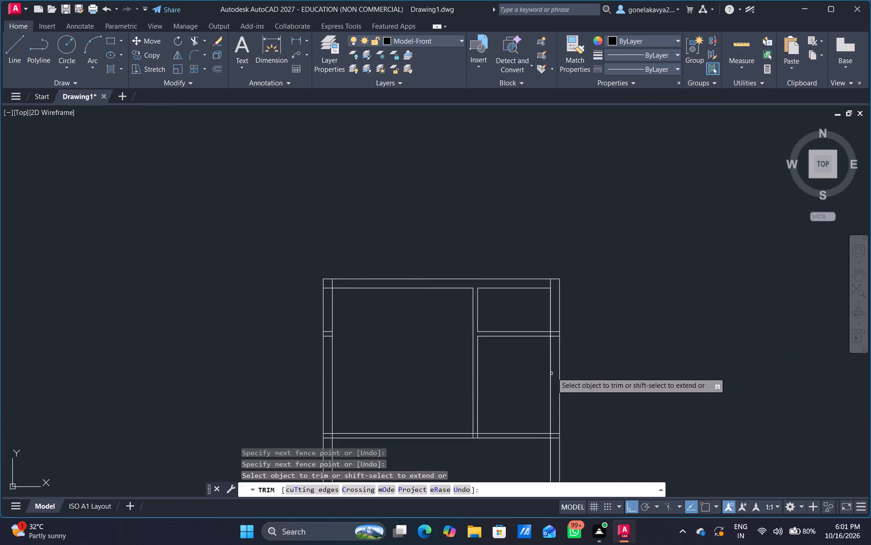
scroll(547, 357, "up", 3)
middle_click_drag(520, 341, 504, 407)
scroll(543, 375, "up", 1)
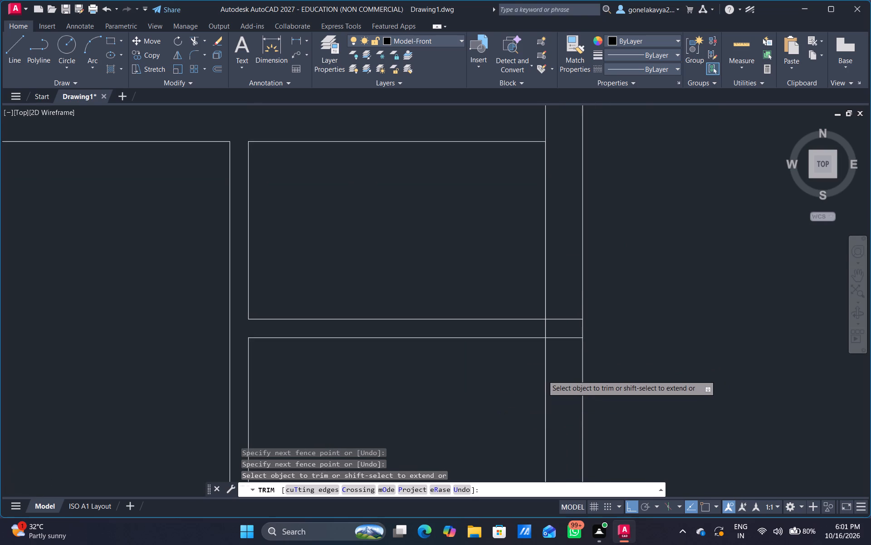
scroll(543, 375, "up", 2)
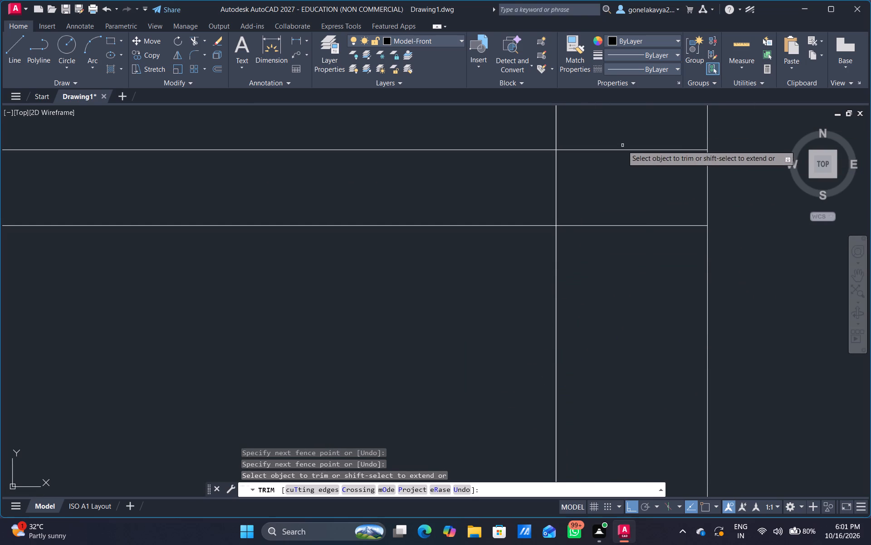
left_click_drag(621, 143, 624, 227)
left_click_drag(596, 194, 531, 196)
Trim the full-width partition below the upper rooms at the right outer wall, opening the inner wall line at the junction.
scroll(588, 193, "down", 5)
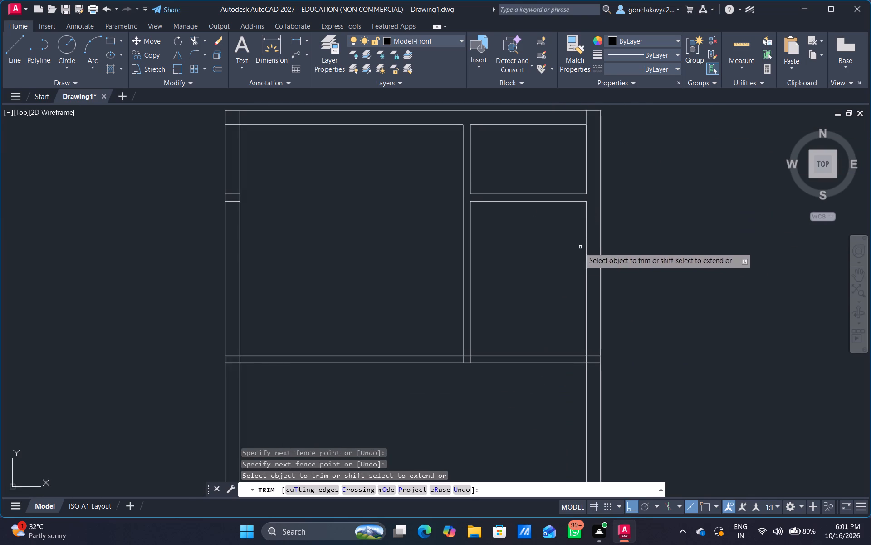
middle_click_drag(545, 270, 519, 155)
scroll(557, 230, "up", 4)
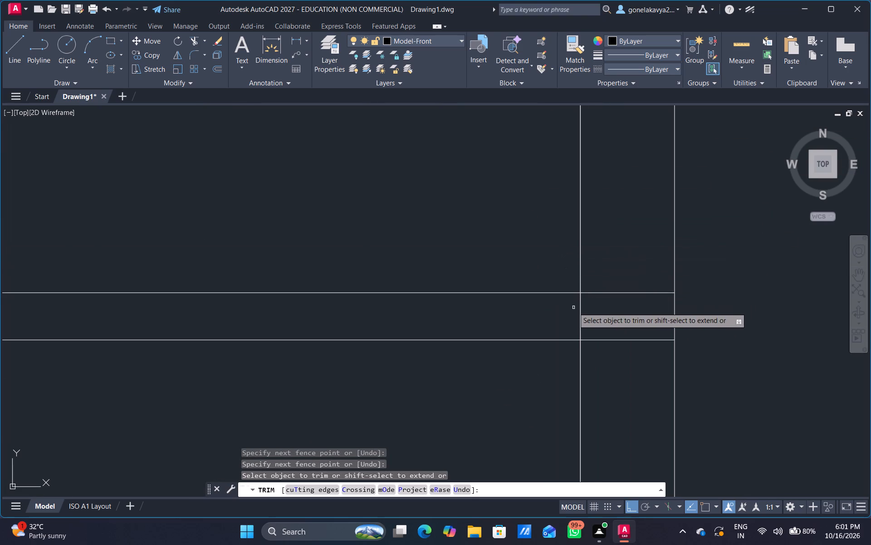
left_click_drag(580, 303, 607, 291)
left_click_drag(619, 269, 621, 347)
left_click_drag(605, 318, 598, 317)
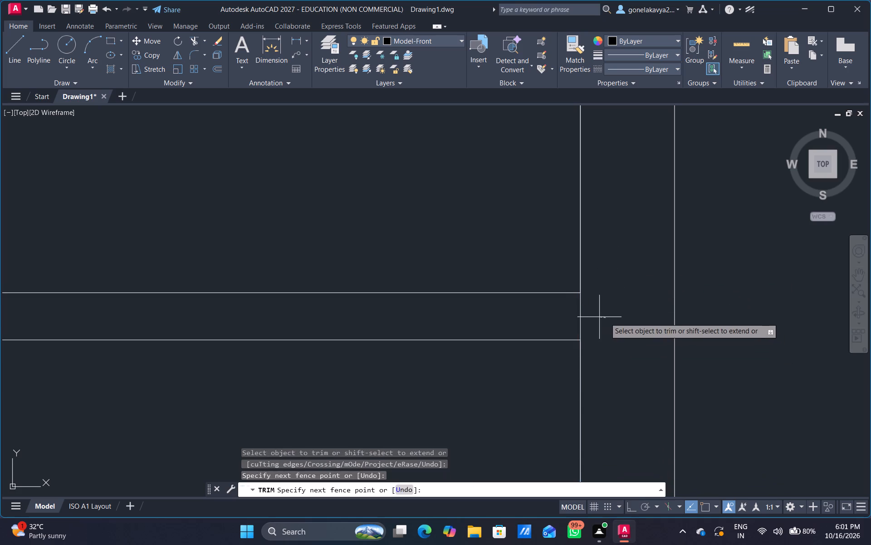
left_click_drag(598, 317, 528, 328)
Trim the same full-width partition's lines inside the left outer wall, and open the inner wall line at the junction.
scroll(564, 318, "down", 5)
middle_click_drag(461, 360, 510, 322)
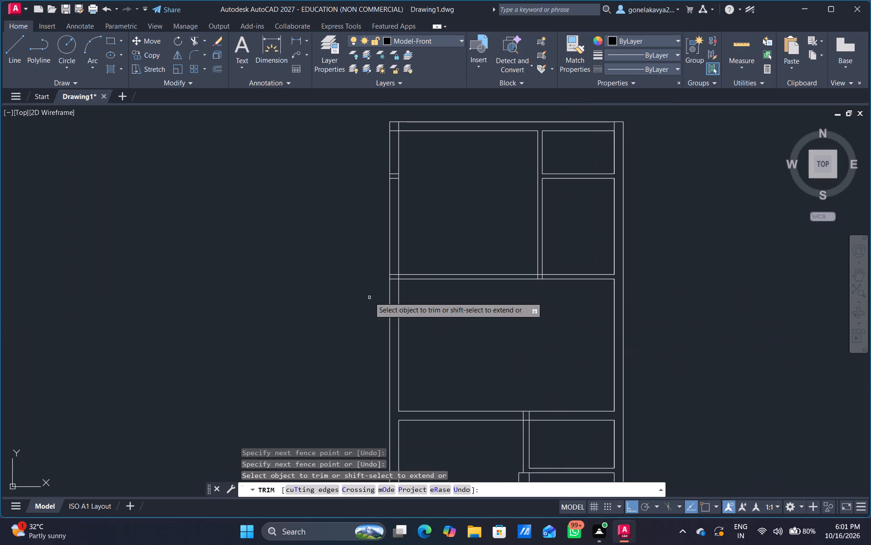
scroll(384, 284, "up", 4)
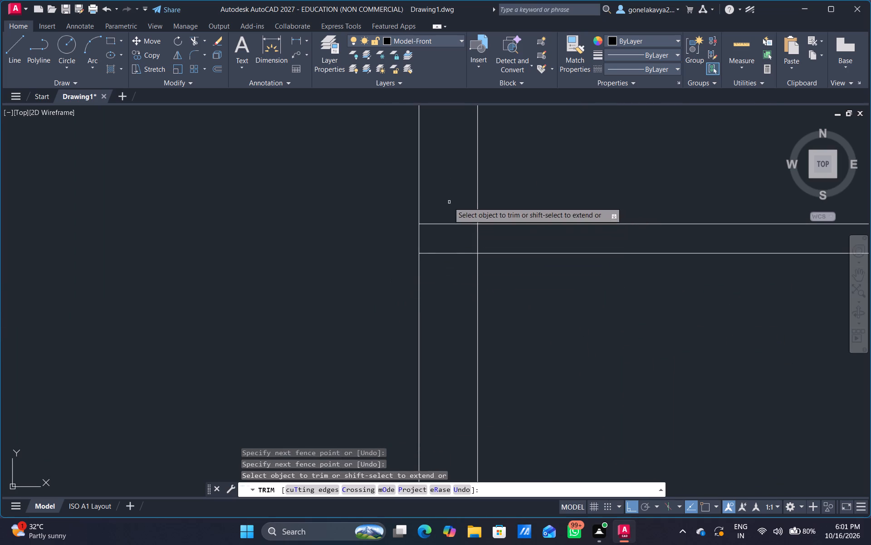
left_click_drag(449, 202, 459, 290)
left_click_drag(485, 236, 472, 242)
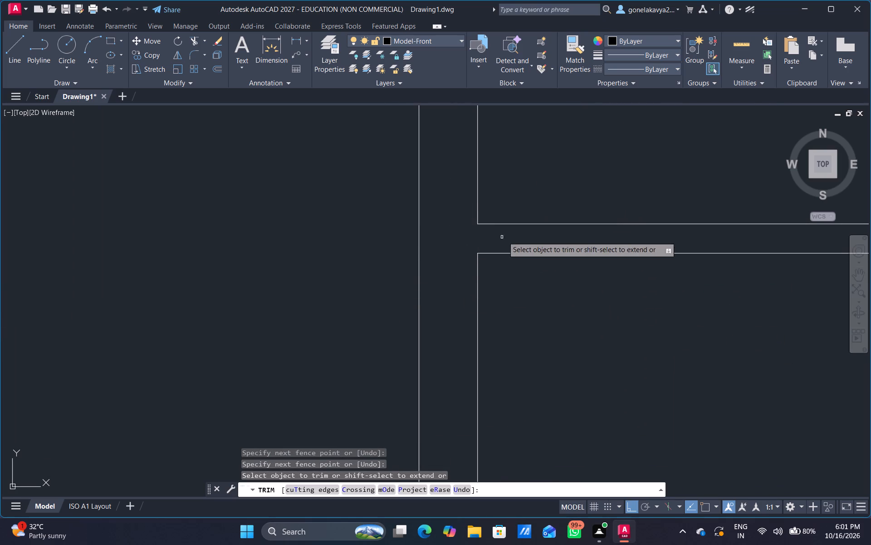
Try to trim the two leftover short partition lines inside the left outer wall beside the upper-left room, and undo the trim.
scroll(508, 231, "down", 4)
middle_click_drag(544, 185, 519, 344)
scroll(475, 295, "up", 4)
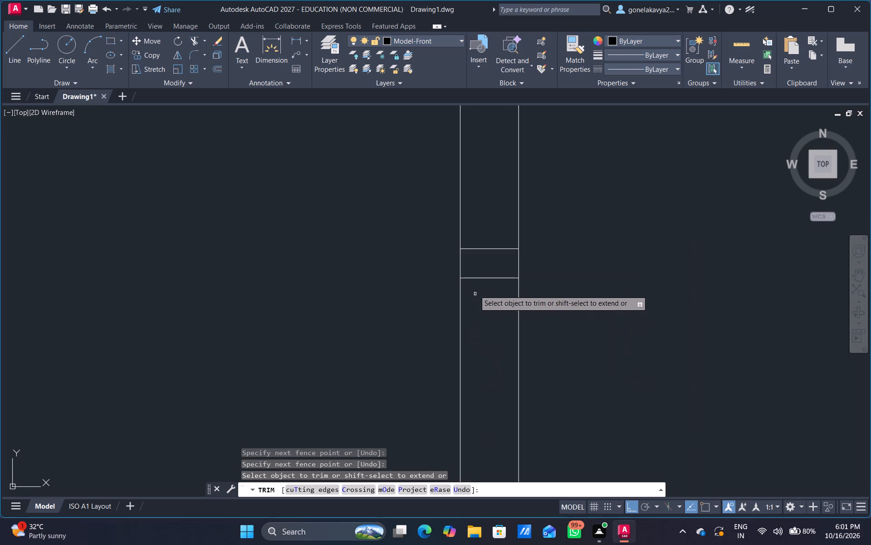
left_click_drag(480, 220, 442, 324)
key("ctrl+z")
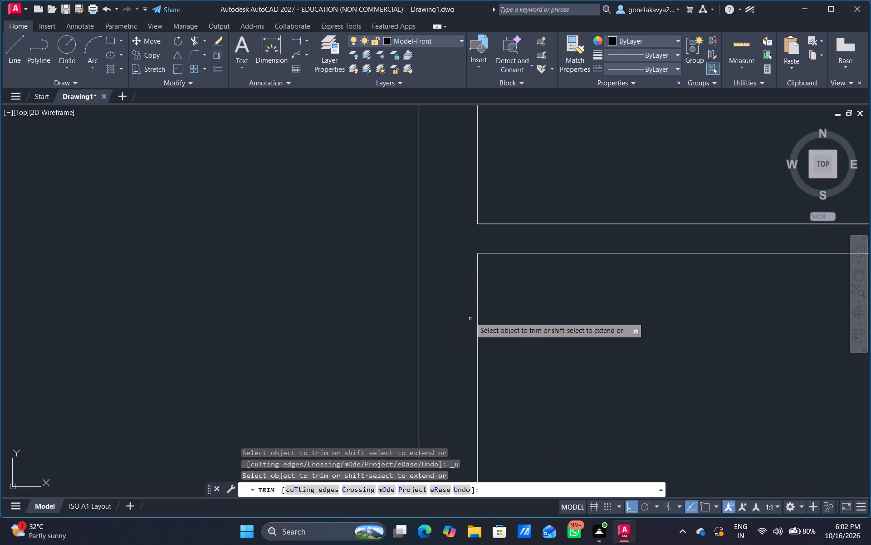
Remove the two leftover short partition lines inside the left outer wall beside the upper-left room with Trim.
scroll(455, 239, "down", 2)
scroll(497, 184, "down", 2)
middle_click_drag(507, 187, 472, 324)
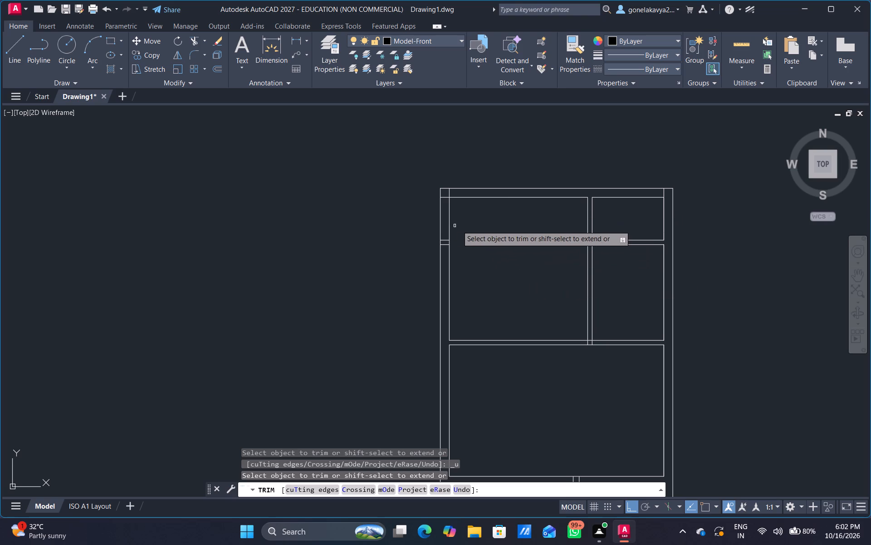
scroll(448, 229, "up", 4)
left_click_drag(422, 272, 429, 338)
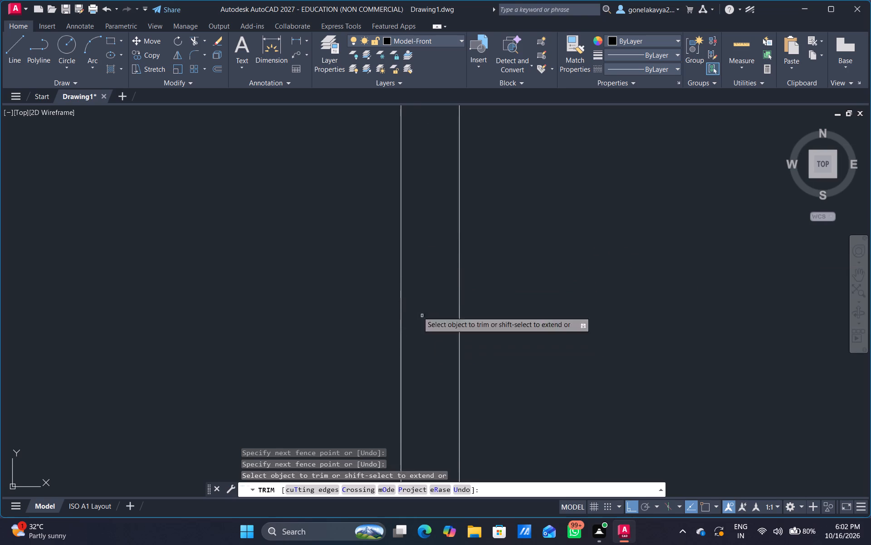
Trim the leftover inner wall line running up to the outer wall line at the plan's upper-left corner.
scroll(434, 251, "down", 3)
middle_click_drag(477, 215, 475, 305)
scroll(444, 261, "up", 5)
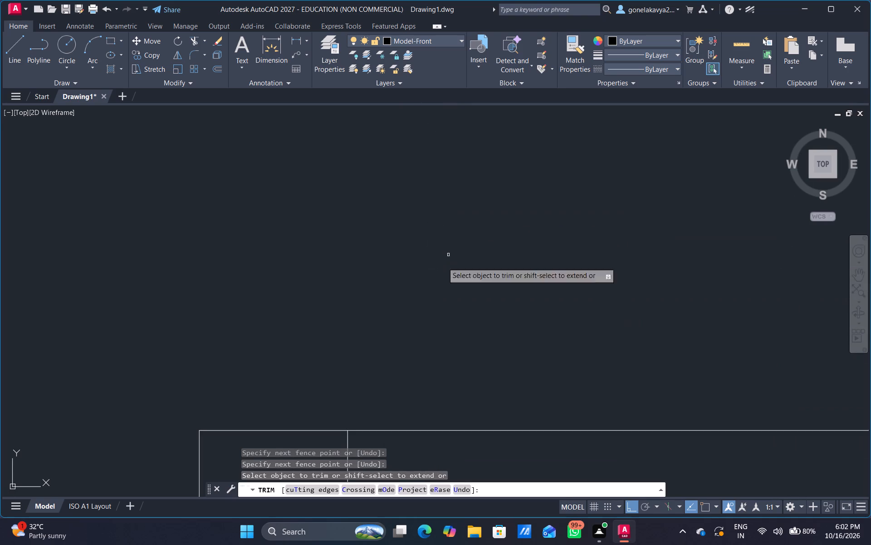
middle_click_drag(366, 368, 484, 19)
left_click_drag(484, 159, 415, 243)
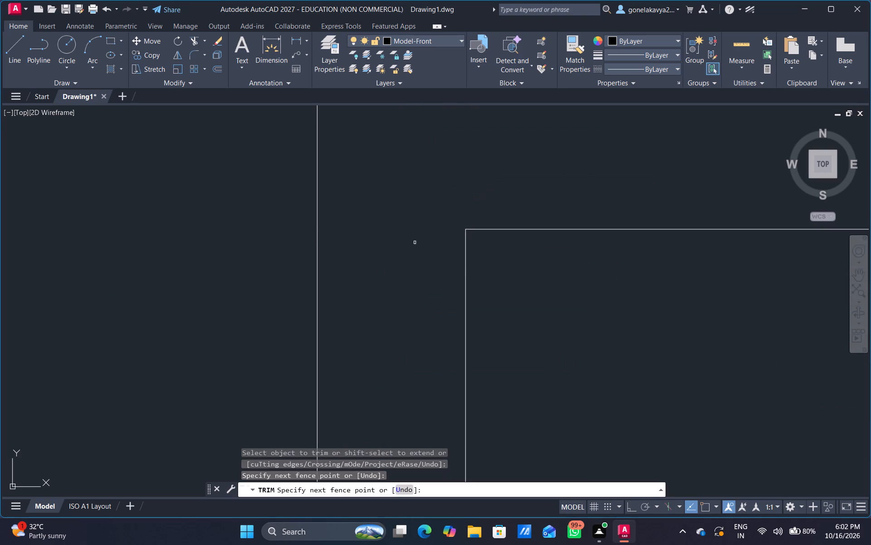
Trim the leftover inner wall line running up to the outer wall line at the plan's upper-right corner.
scroll(484, 258, "down", 3)
middle_click_drag(618, 336, 248, 121)
scroll(245, 115, "down", 1)
scroll(315, 167, "down", 1)
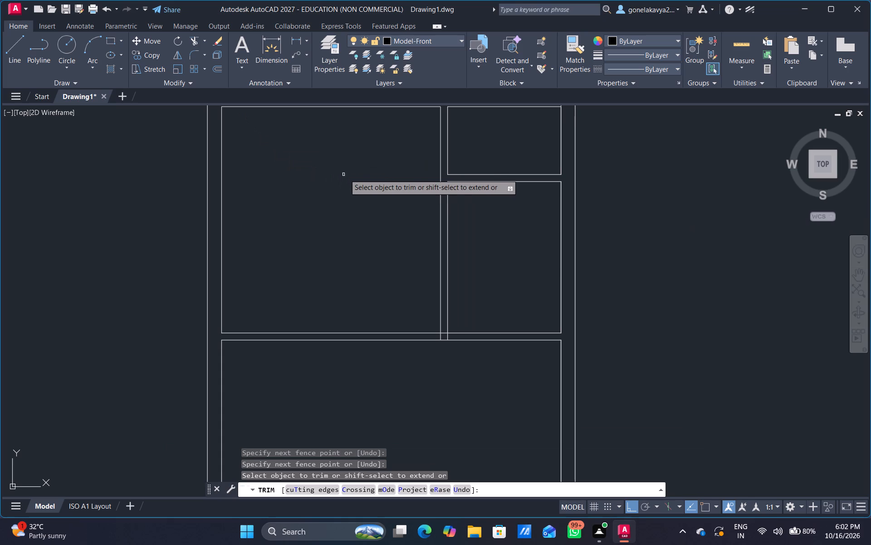
scroll(356, 181, "down", 1)
middle_click_drag(371, 169, 378, 180)
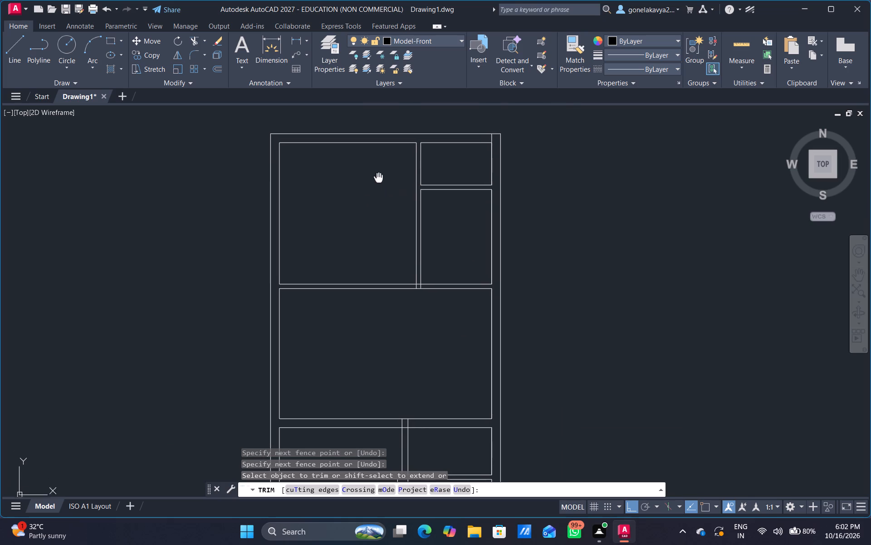
middle_click_drag(378, 180, 375, 188)
scroll(380, 188, "up", 1)
middle_click_drag(379, 195, 342, 227)
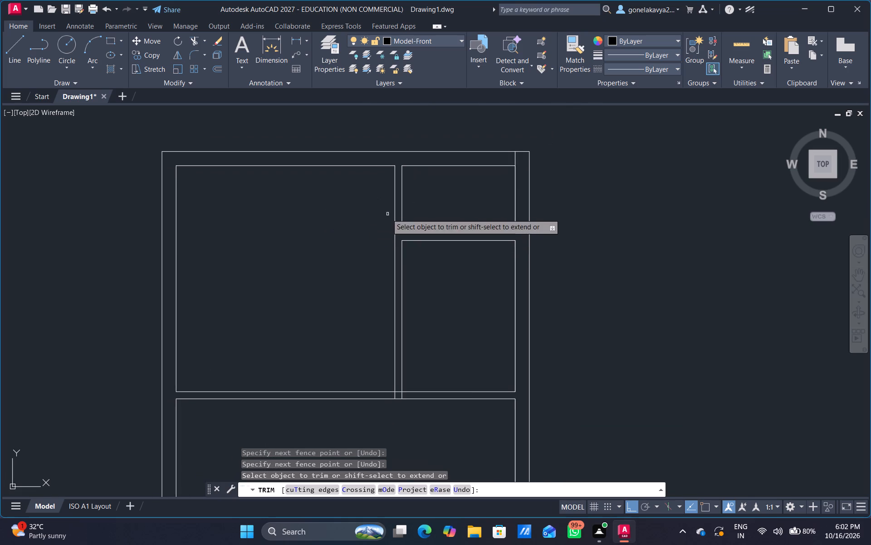
scroll(358, 206, "up", 2)
middle_click_drag(358, 206, 228, 258)
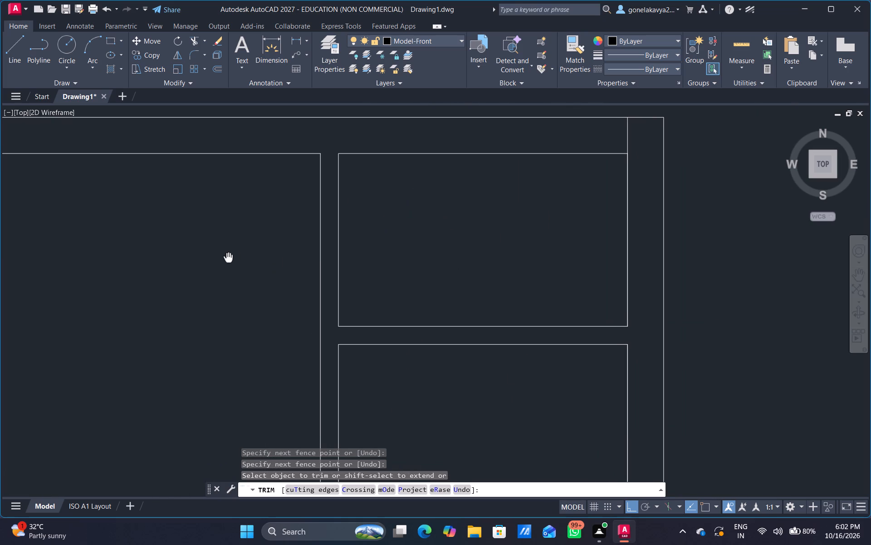
middle_click_drag(228, 258, 229, 258)
left_click_drag(634, 140, 635, 140)
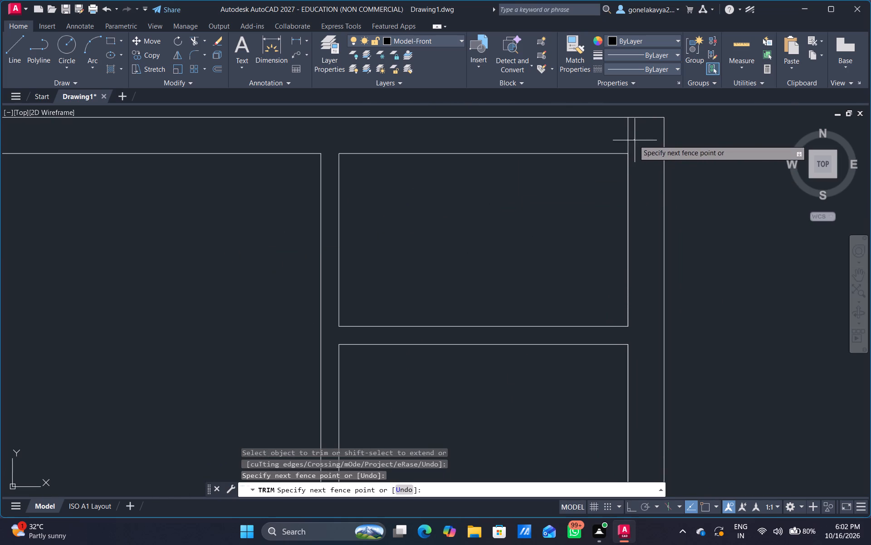
left_click_drag(635, 140, 616, 142)
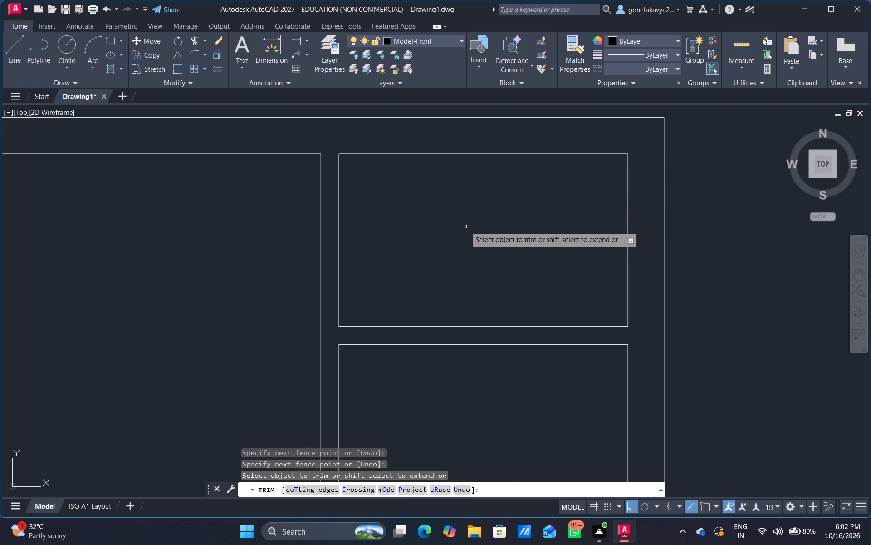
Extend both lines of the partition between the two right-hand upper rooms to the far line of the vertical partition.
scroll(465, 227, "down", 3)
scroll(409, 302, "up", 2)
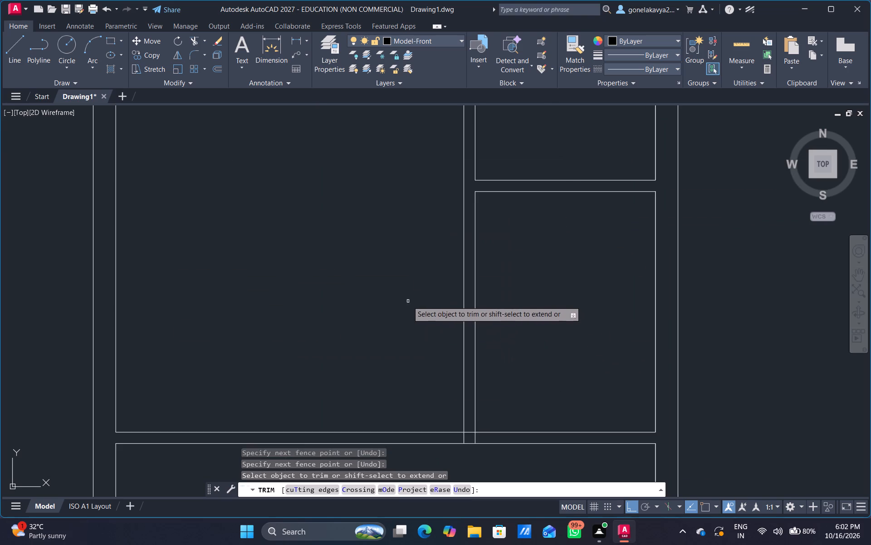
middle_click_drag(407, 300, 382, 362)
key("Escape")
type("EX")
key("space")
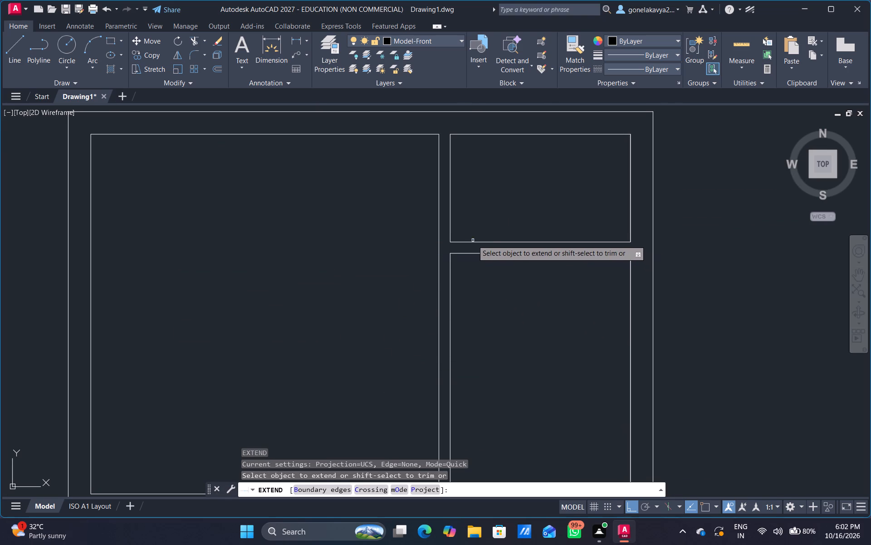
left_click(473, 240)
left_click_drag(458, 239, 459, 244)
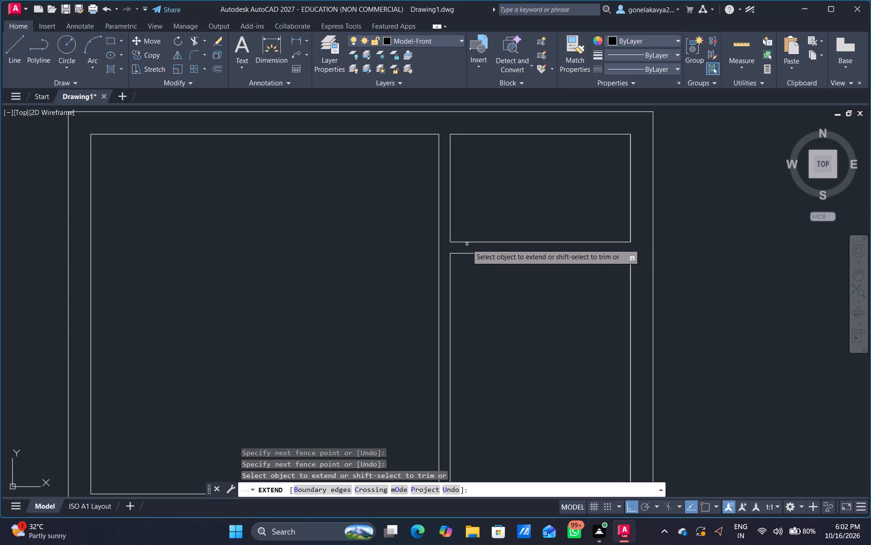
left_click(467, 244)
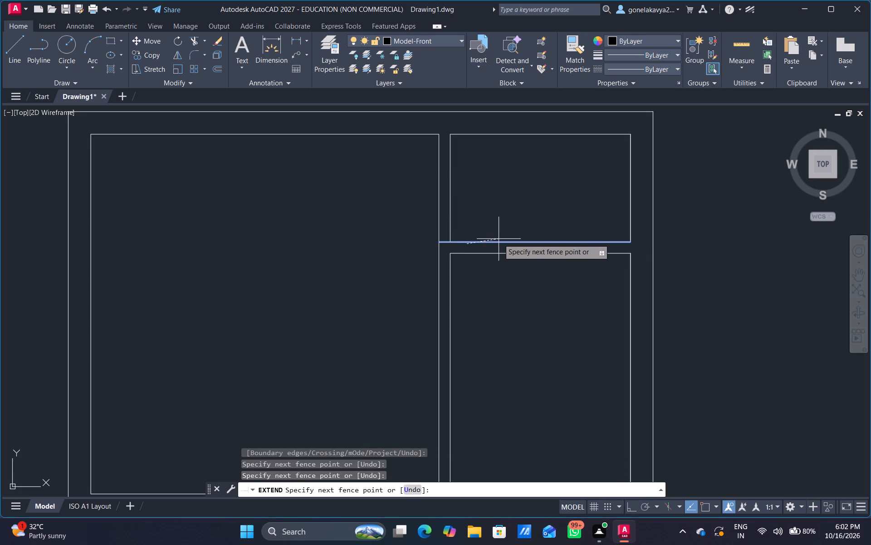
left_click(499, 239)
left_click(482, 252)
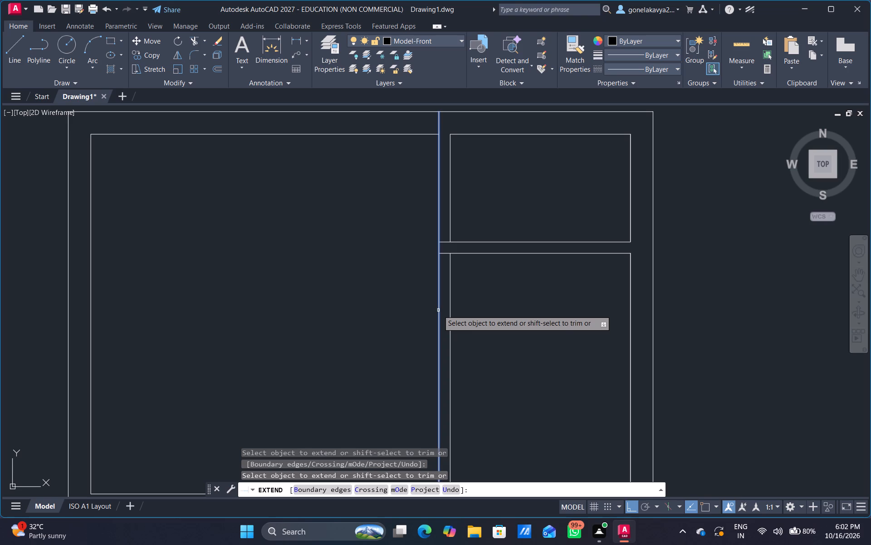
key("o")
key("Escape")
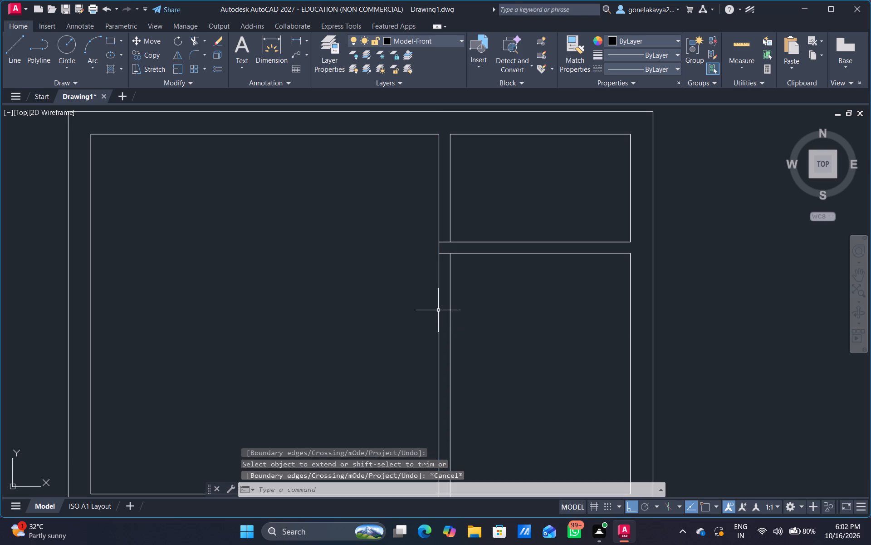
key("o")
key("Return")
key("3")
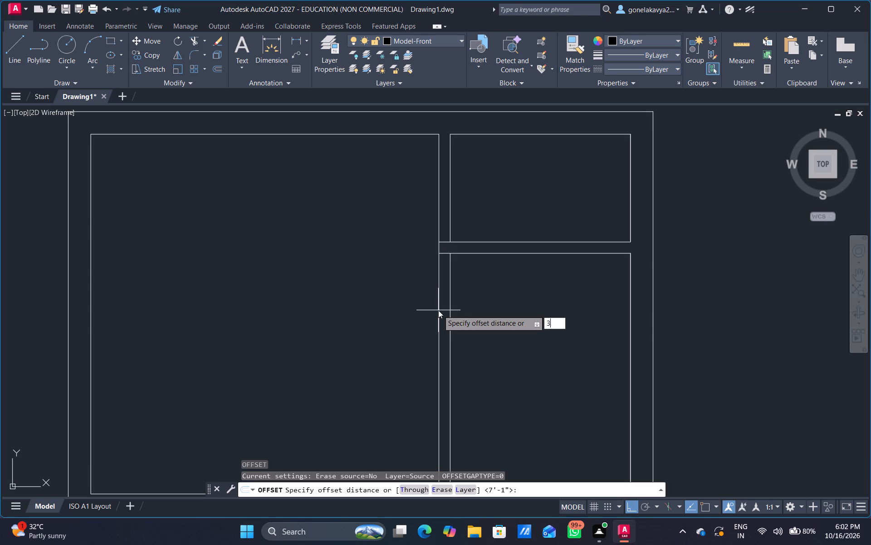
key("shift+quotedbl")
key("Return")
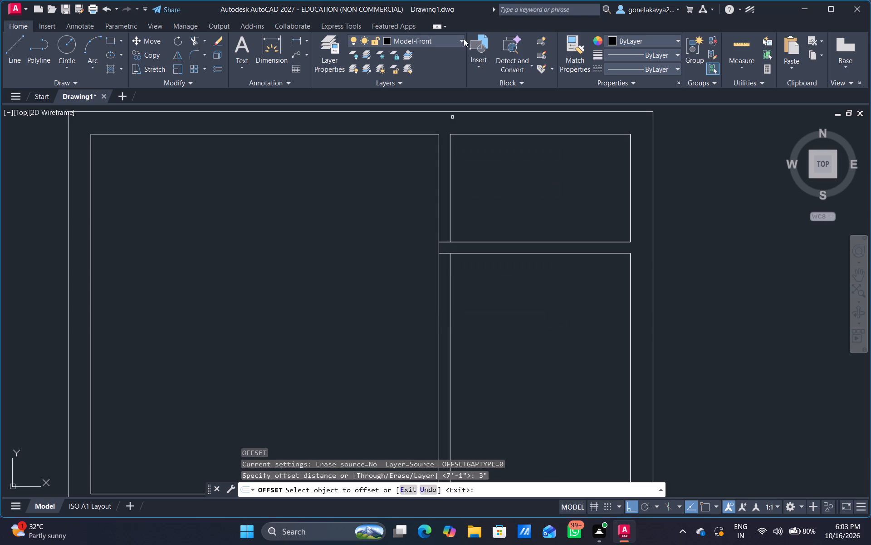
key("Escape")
Extend the top inner wall line of the small upper-right room across the vertical partition's open top end.
key("e")
key("x")
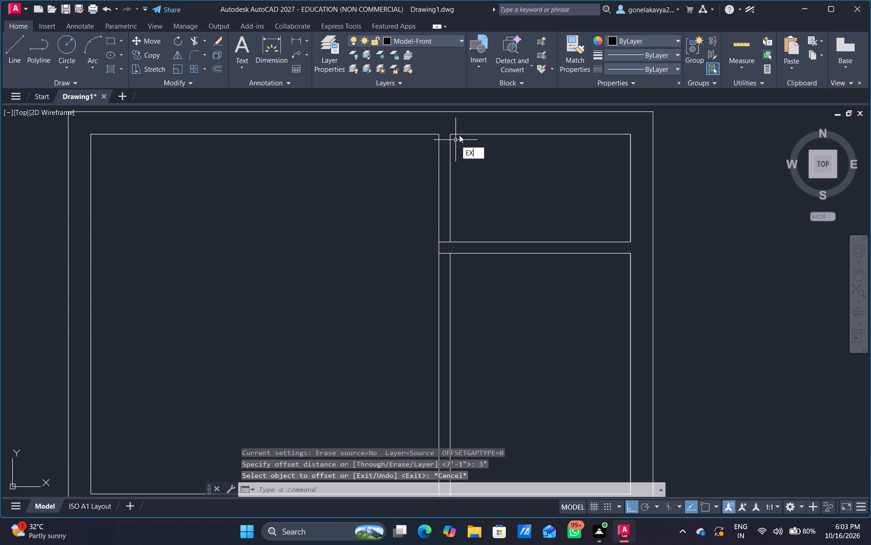
key("space")
left_click(459, 134)
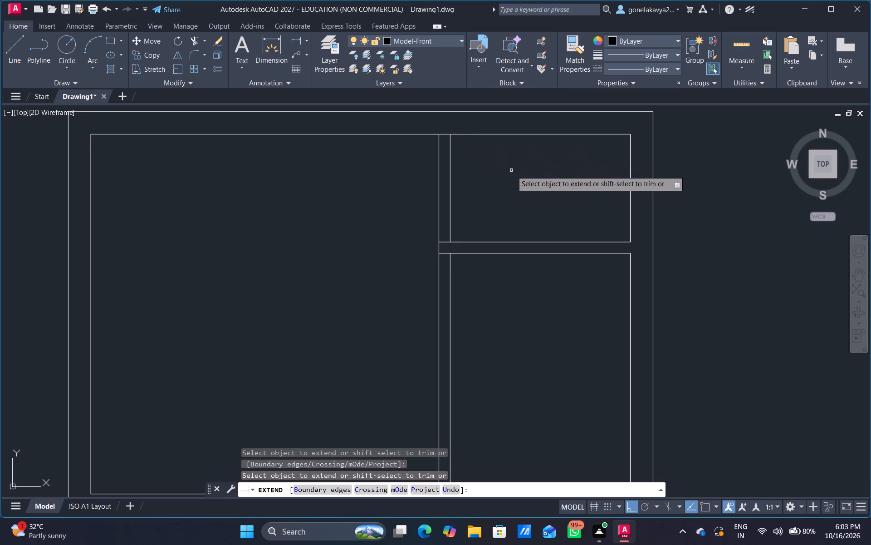
key("Escape")
Offset the top inner wall line of the small upper-right room 3" downward into the room.
key("o")
key("Return")
type("3\"")
key("Return")
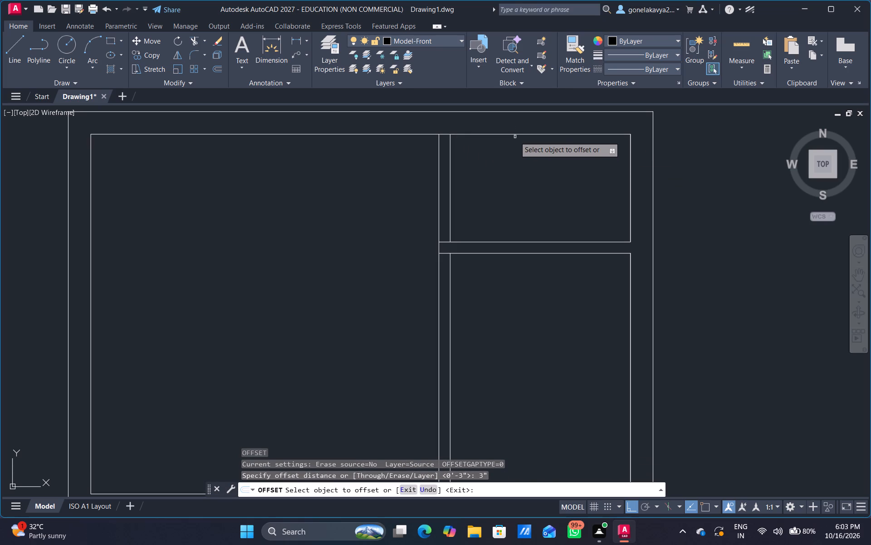
left_click(516, 133)
left_click(525, 162)
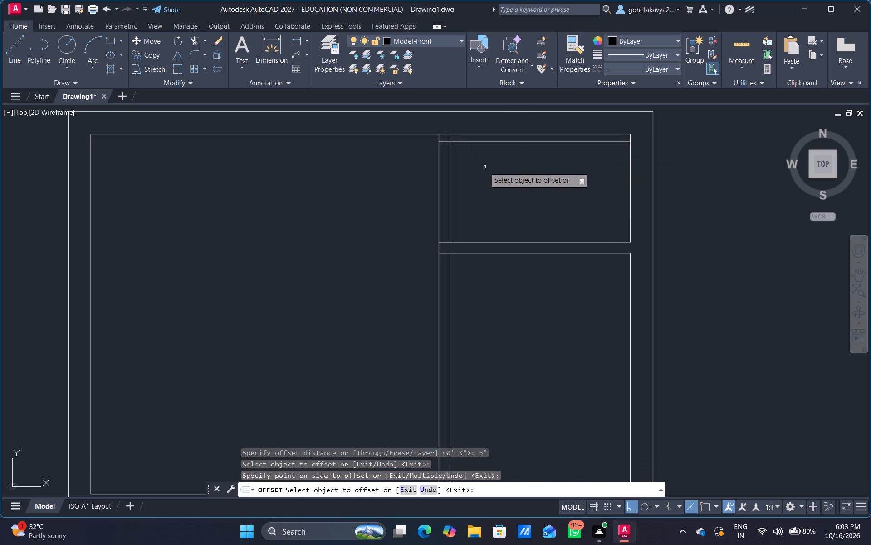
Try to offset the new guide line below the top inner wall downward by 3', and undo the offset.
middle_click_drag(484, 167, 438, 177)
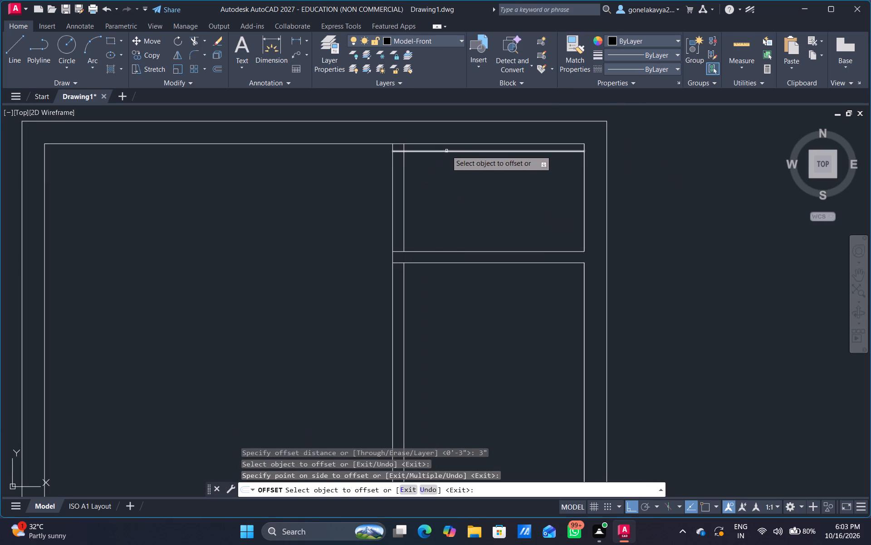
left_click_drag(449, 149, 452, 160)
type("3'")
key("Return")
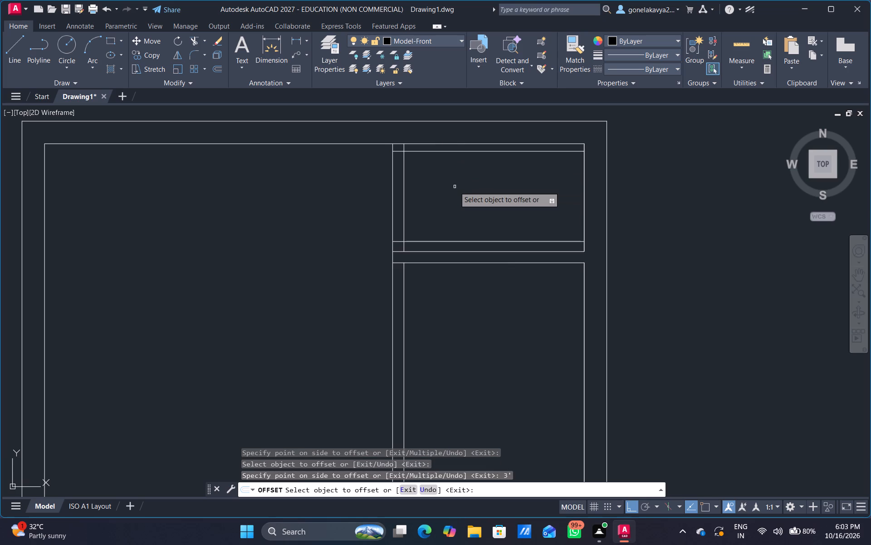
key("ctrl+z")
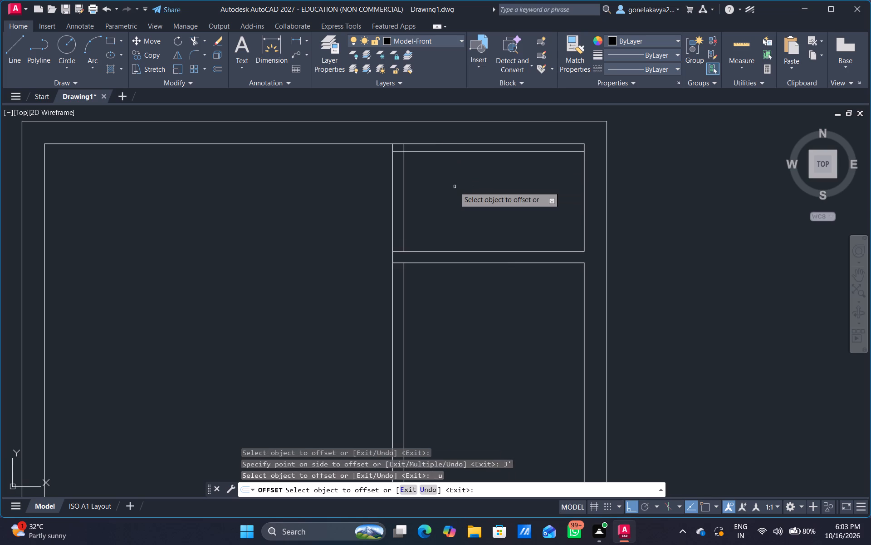
Offset the guide line below the small upper-right room's top inner wall 2' downward.
left_click(480, 149)
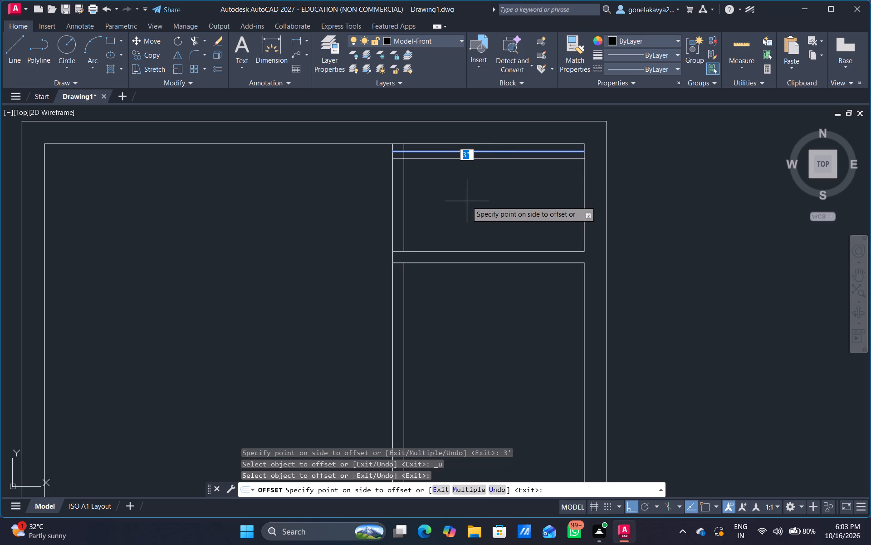
key("2")
key("apostrophe")
key("Return")
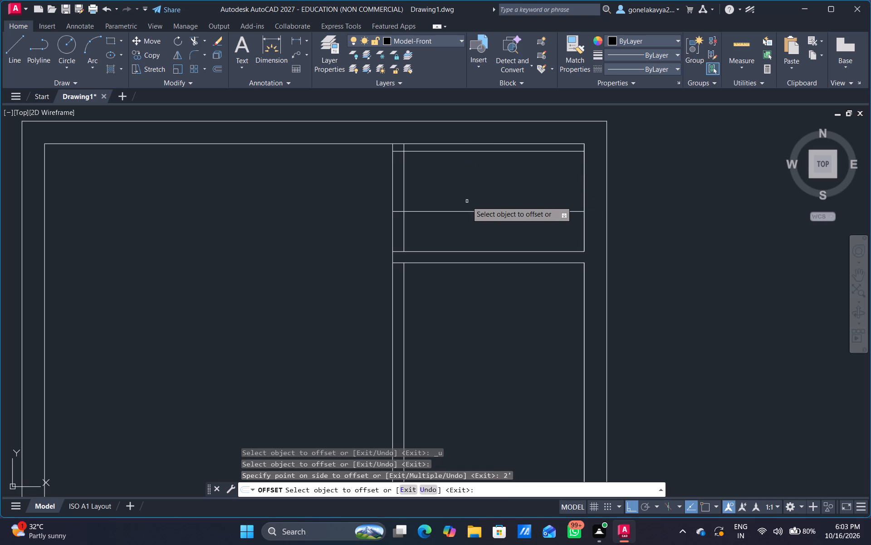
Trim the vertical partition between the two guide lines to cut a door opening, and trim away the guide lines inside the small upper-right room.
key("Escape")
type("TR")
key("space")
left_click_drag(464, 193, 460, 243)
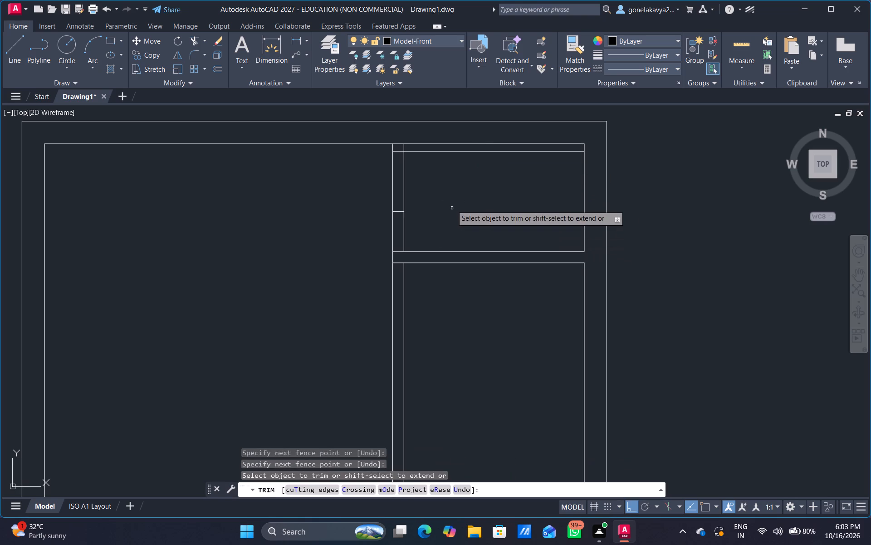
left_click_drag(422, 181, 327, 179)
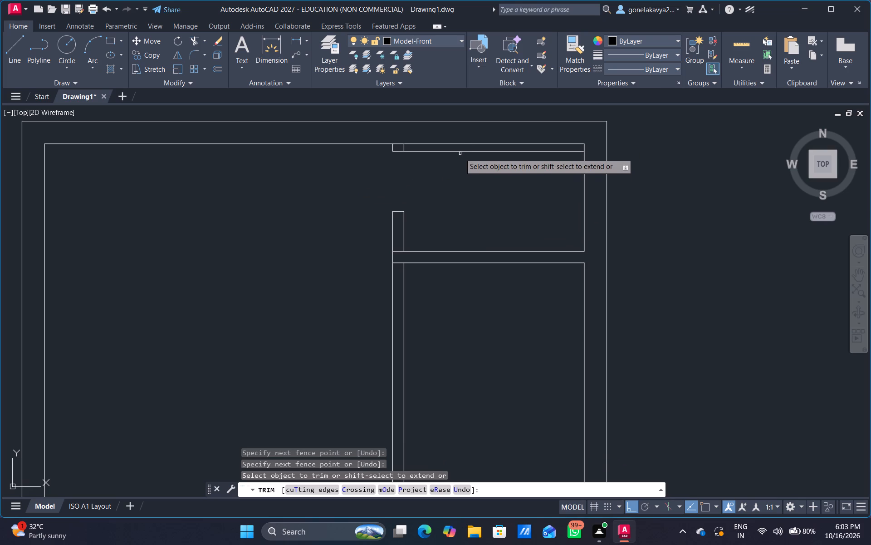
left_click(460, 149)
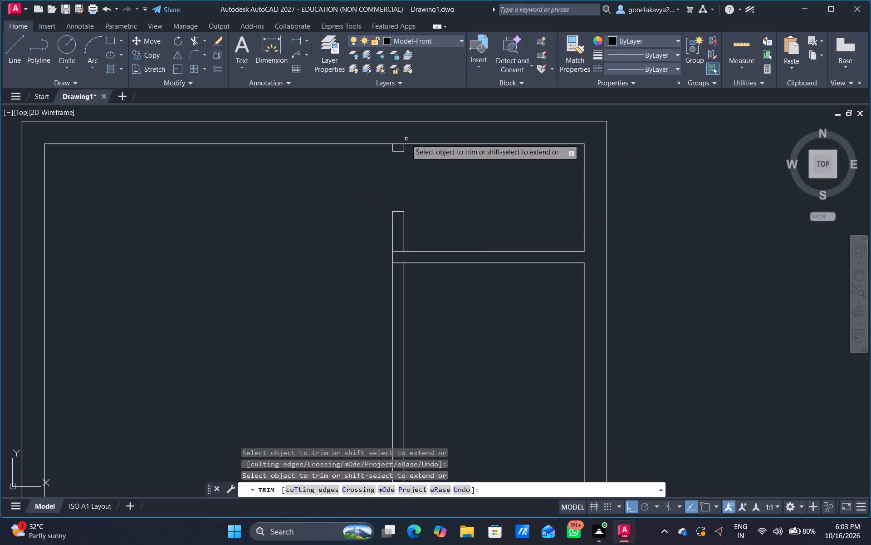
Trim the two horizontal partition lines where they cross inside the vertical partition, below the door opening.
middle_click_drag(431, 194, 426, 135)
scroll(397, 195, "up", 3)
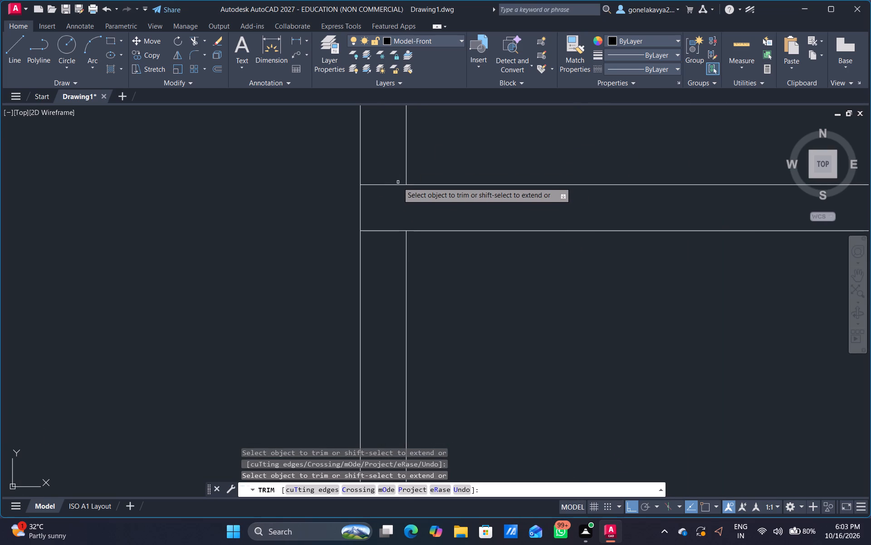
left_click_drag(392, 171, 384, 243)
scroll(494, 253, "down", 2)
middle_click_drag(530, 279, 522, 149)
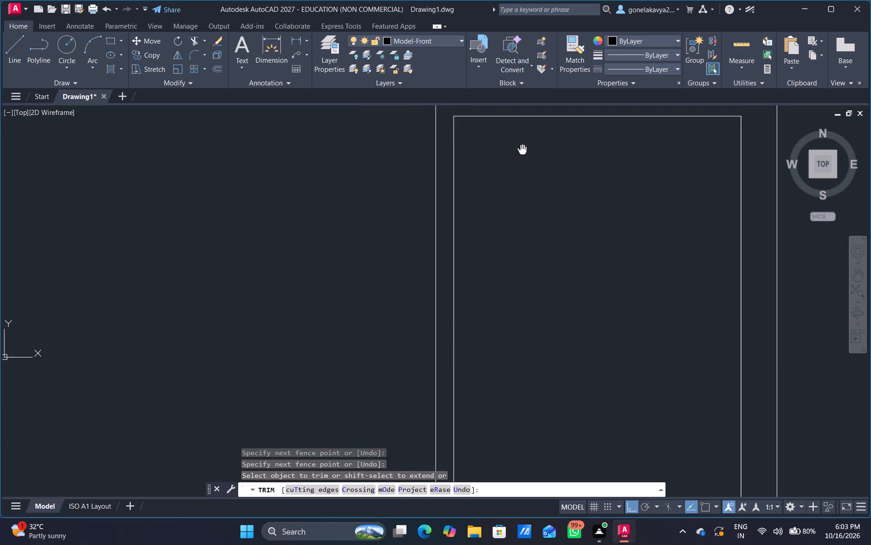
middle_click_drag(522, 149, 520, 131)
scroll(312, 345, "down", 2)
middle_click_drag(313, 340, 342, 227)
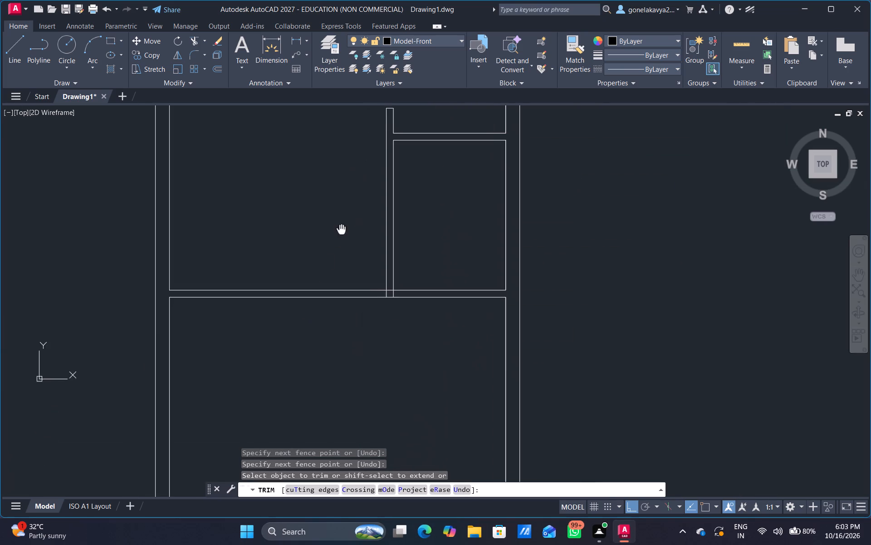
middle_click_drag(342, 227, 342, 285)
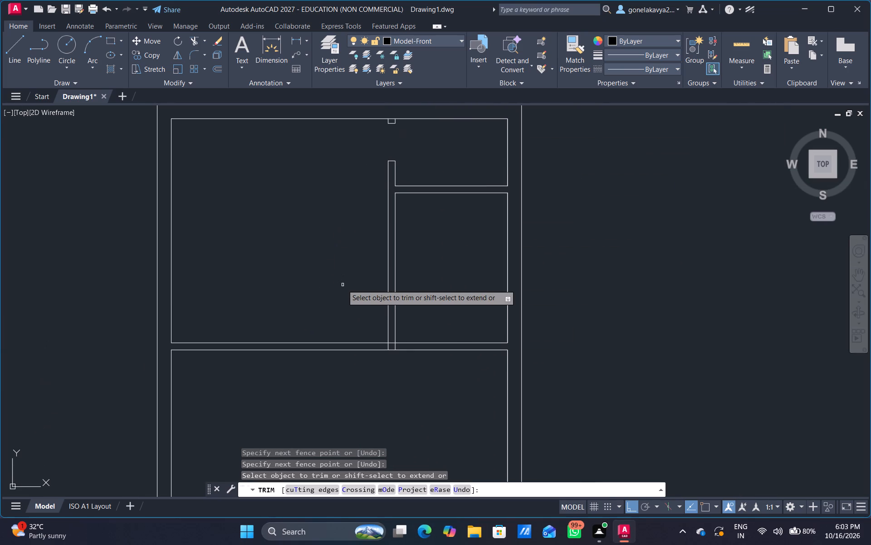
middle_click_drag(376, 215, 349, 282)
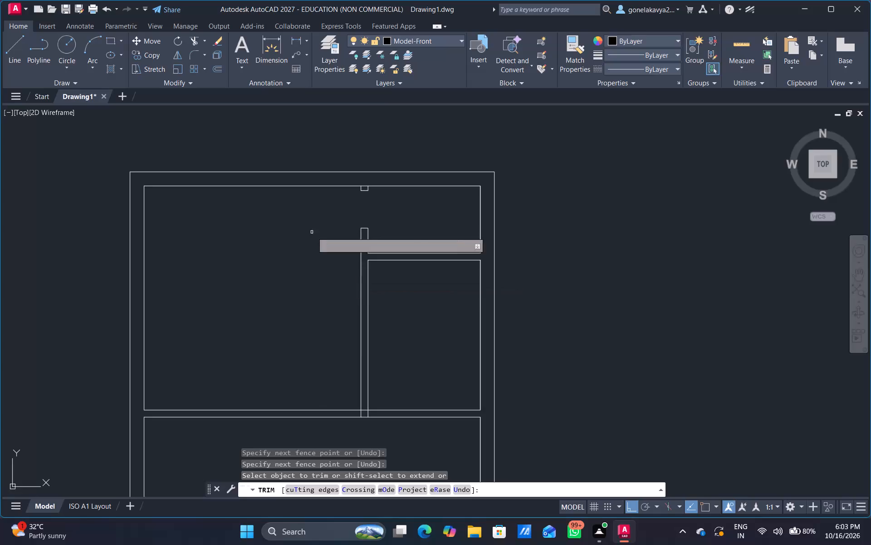
Extend the vertical partition's right-hand line up across the door opening to the stub at the top wall.
scroll(324, 221, "up", 2)
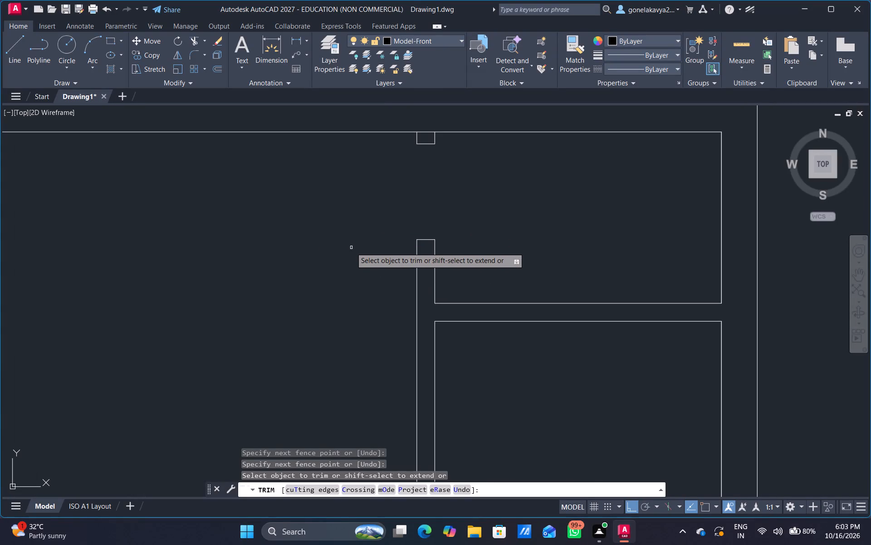
key("Escape")
key("e")
type("X")
key("space")
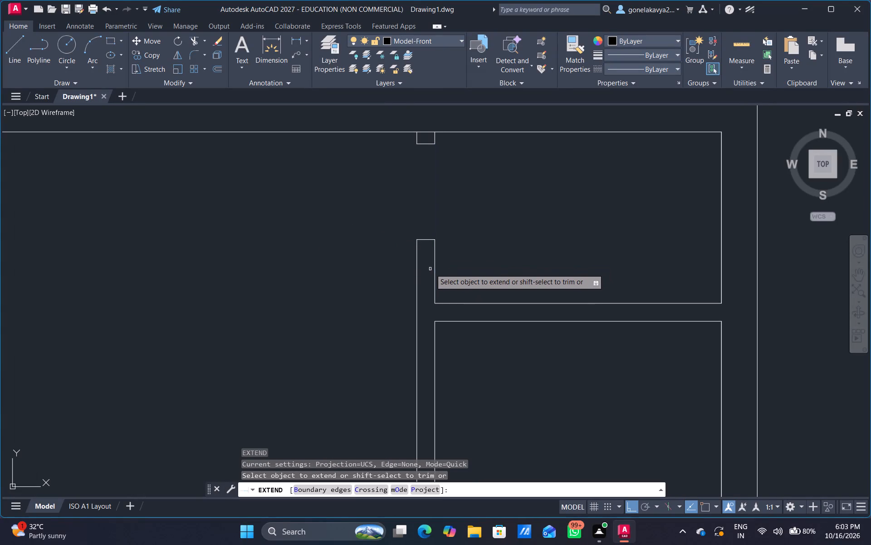
left_click(435, 270)
scroll(459, 233, "down", 3)
middle_click_drag(416, 287, 410, 185)
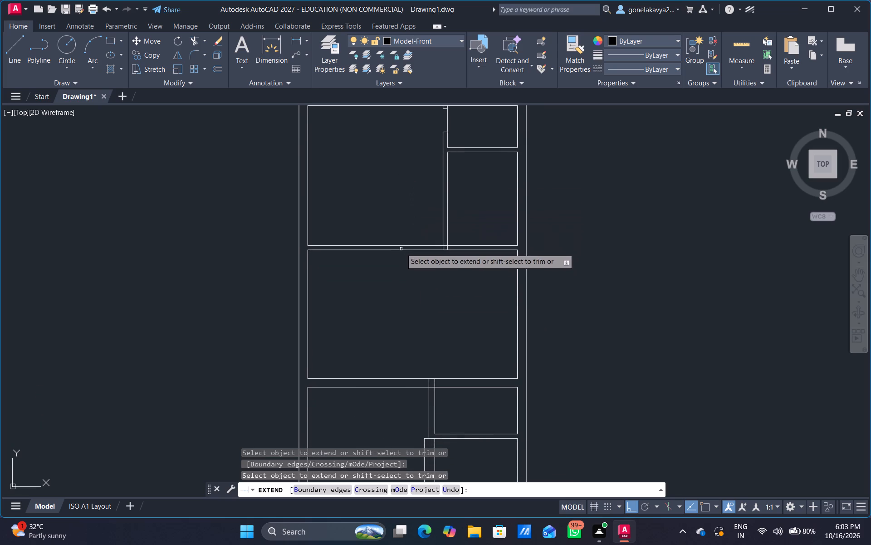
scroll(400, 243, "up", 2)
key("Escape")
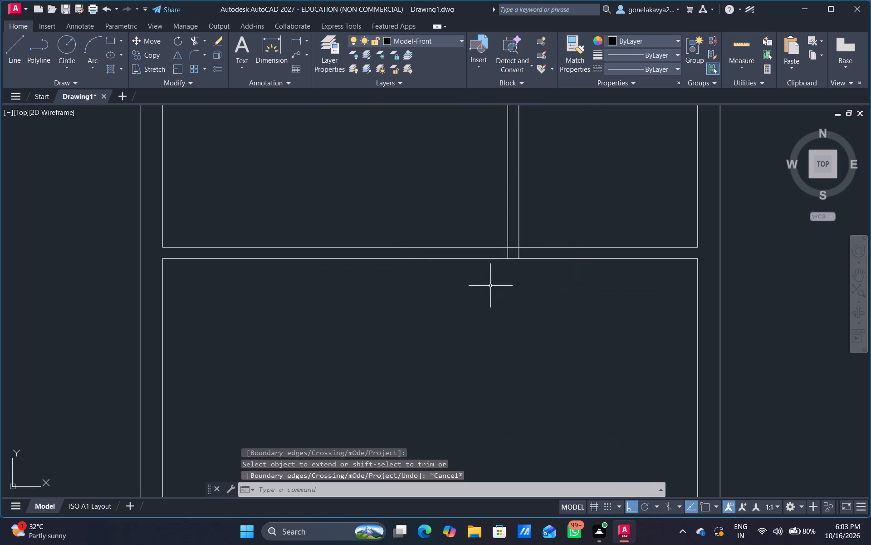
Offset the vertical partition's left-hand line 3" to the left, and offset that new line 3' further left to mark a door opening.
key("e")
key("Escape")
key("o")
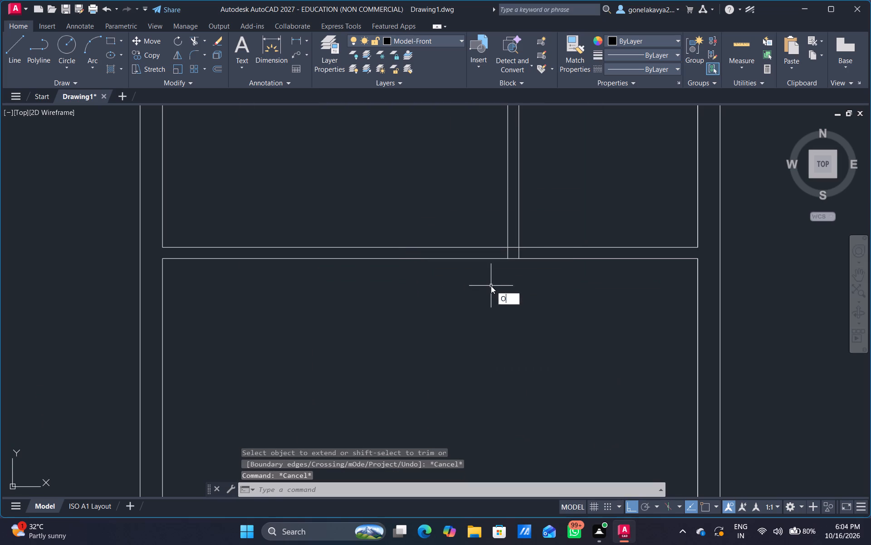
key("Return")
type("3\"")
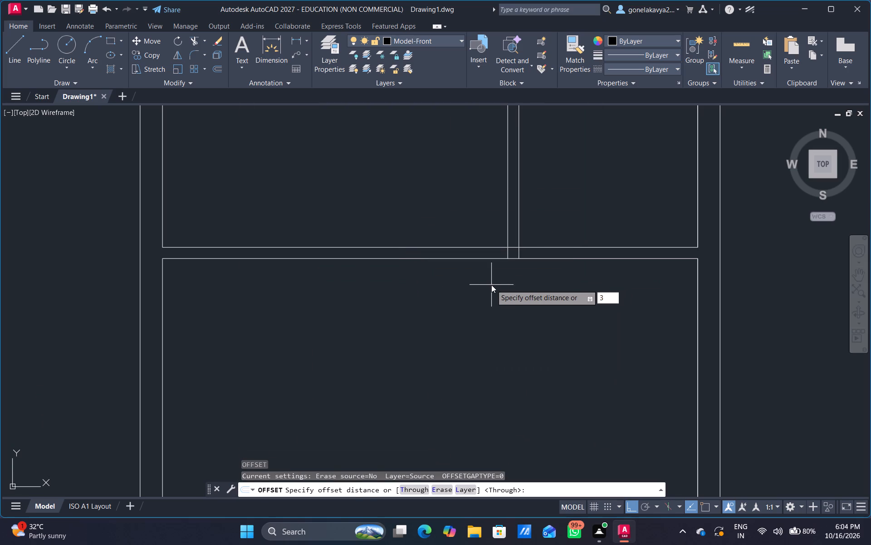
key("Return")
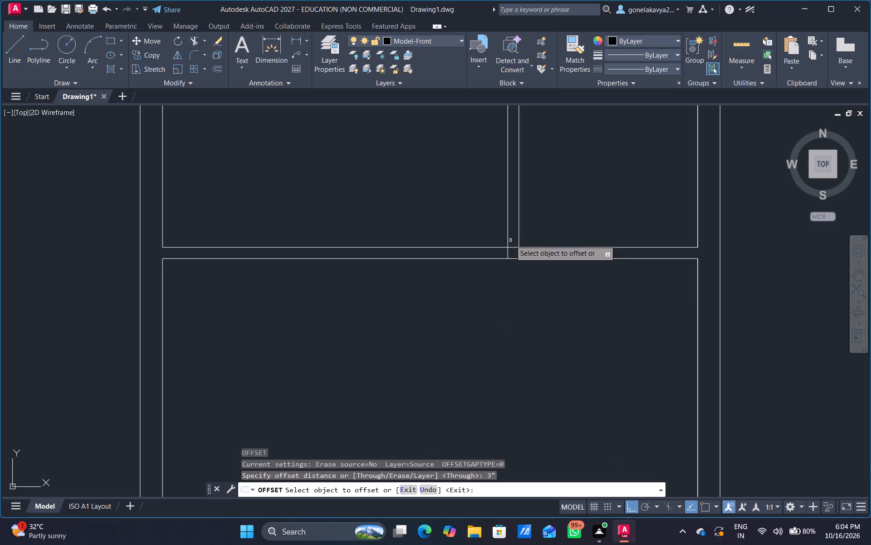
left_click(506, 243)
left_click(488, 246)
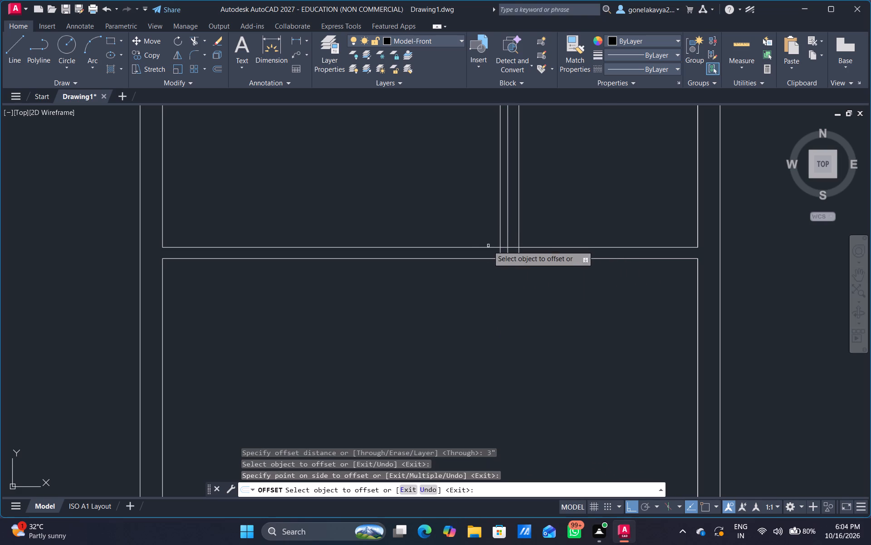
left_click(500, 238)
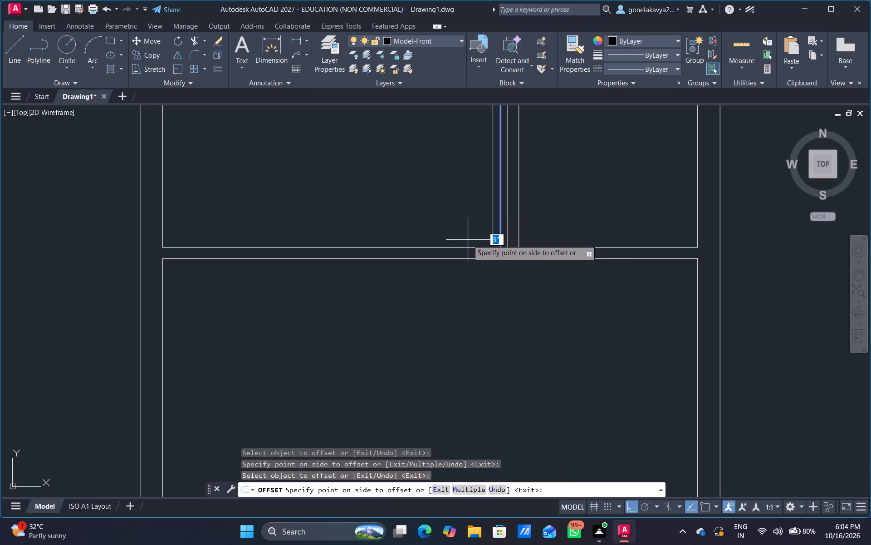
type("3'")
key("Return")
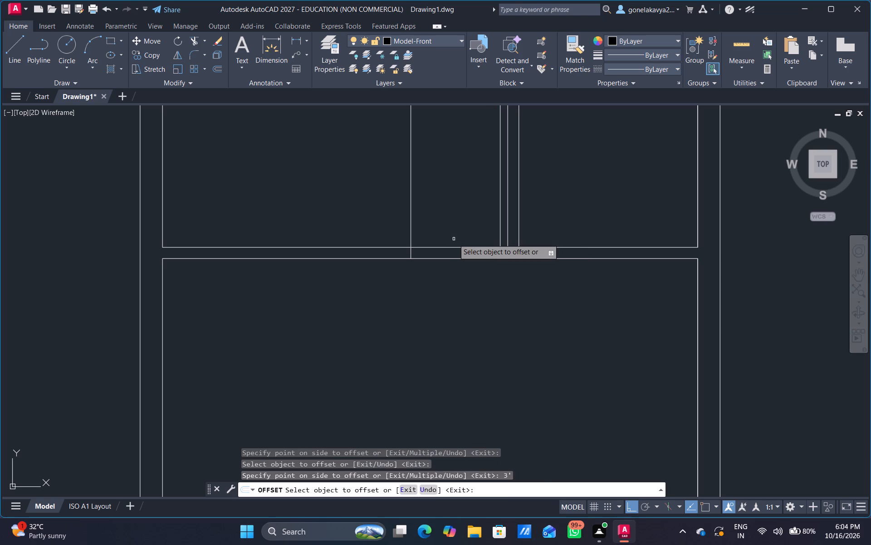
key("Escape")
Trim the horizontal partition between the two guide lines to cut the door opening, and trim away the guide lines above it.
type("TR")
key("space")
left_click_drag(444, 199, 301, 198)
left_click_drag(439, 223, 484, 305)
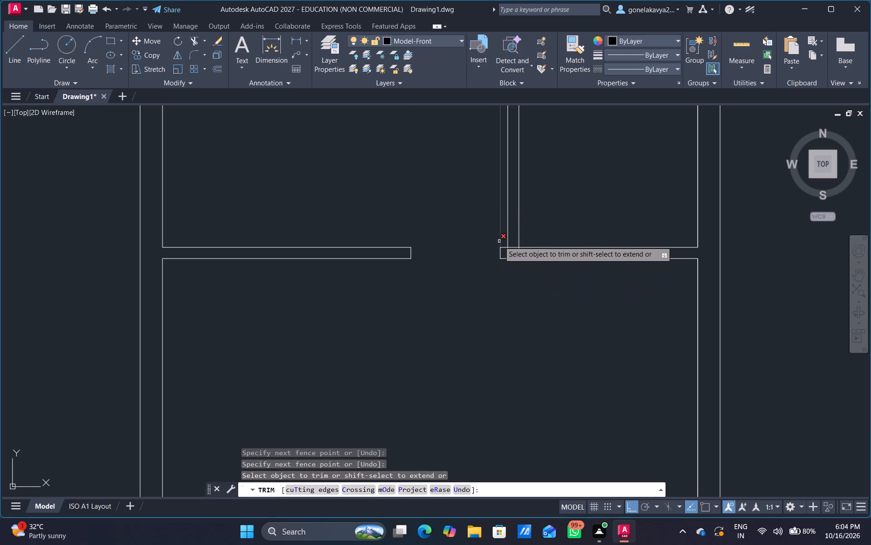
left_click(499, 241)
Trim the partition lines crossing at the junction beside the new door opening: the upper horizontal line and the left vertical line.
scroll(477, 213, "down", 1)
middle_click_drag(477, 210, 476, 308)
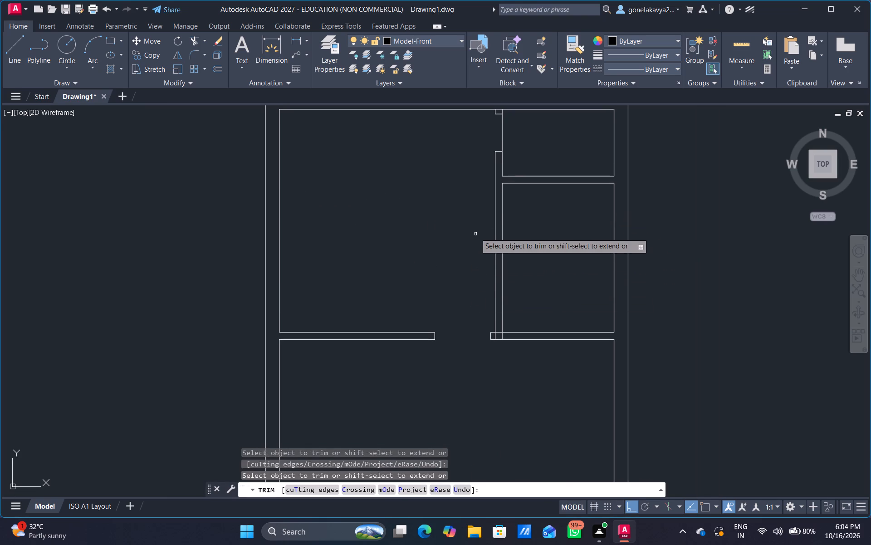
scroll(462, 239, "down", 1)
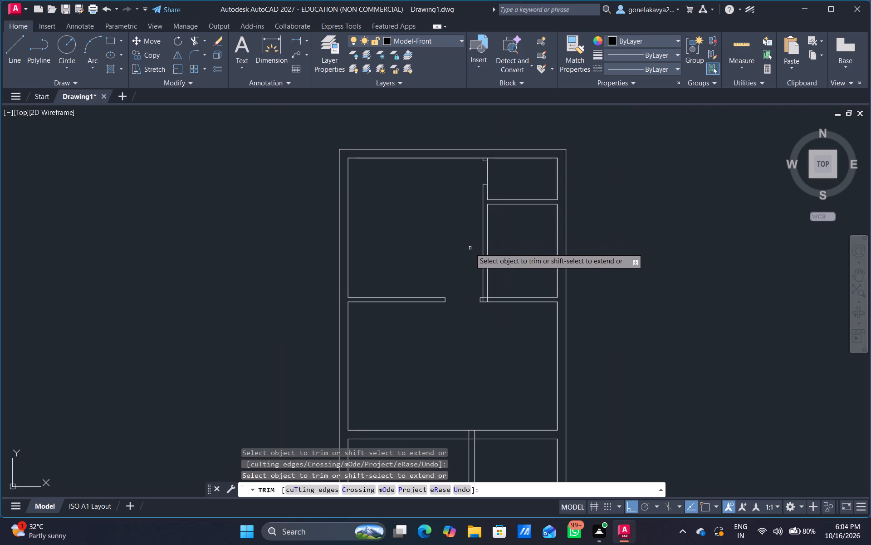
scroll(474, 255, "up", 3)
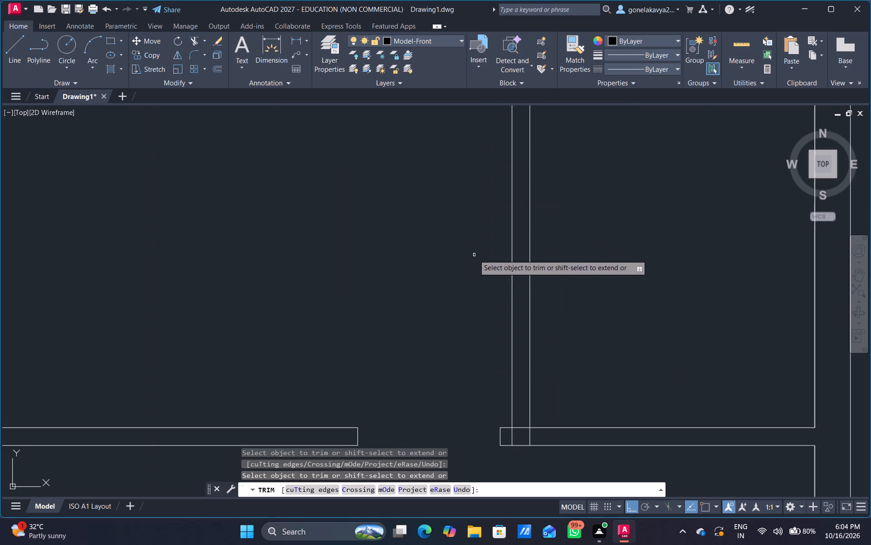
middle_click_drag(467, 274, 425, 140)
scroll(470, 264, "up", 1)
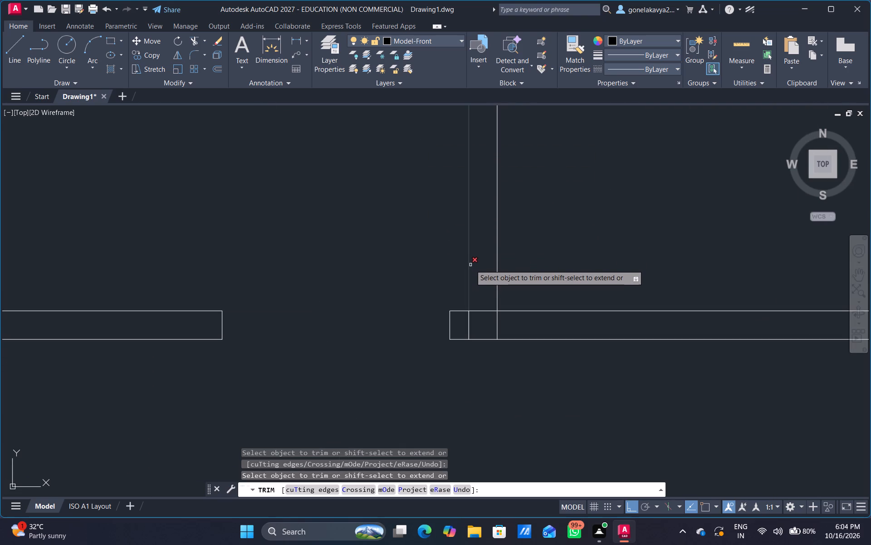
middle_click_drag(485, 294, 470, 258)
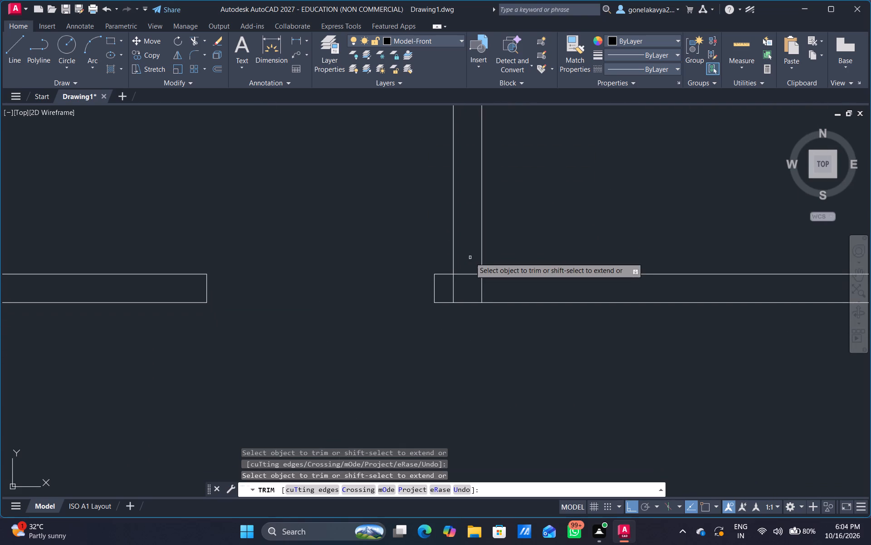
scroll(470, 258, "up", 2)
left_click_drag(473, 280, 427, 346)
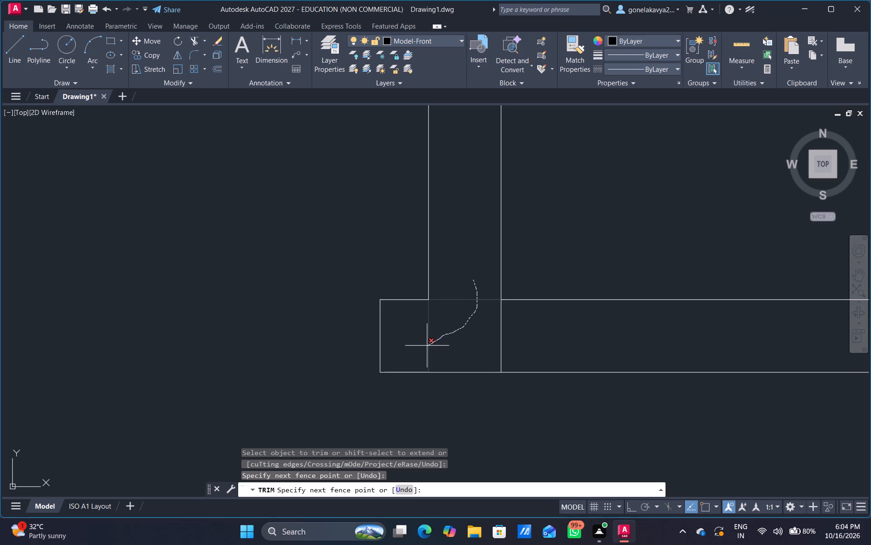
left_click_drag(427, 346, 419, 347)
scroll(473, 406, "down", 3)
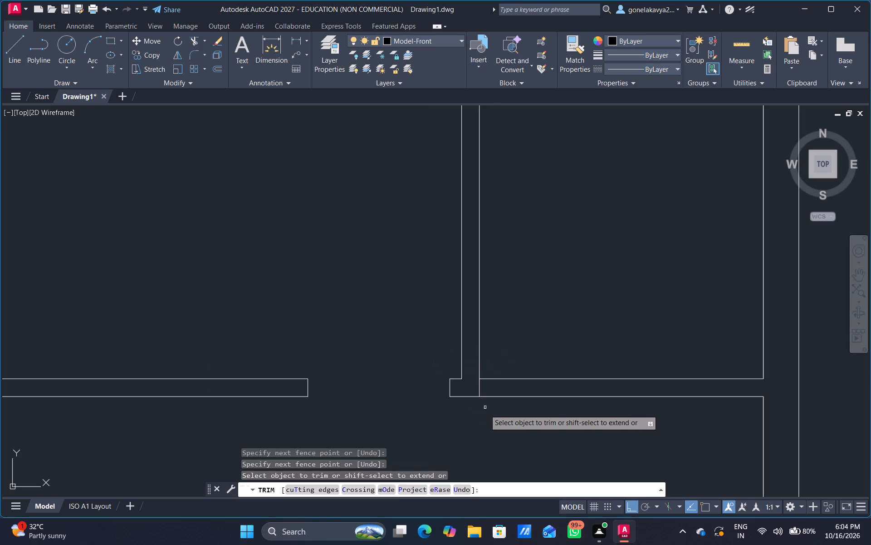
middle_click_drag(493, 418, 327, 367)
scroll(327, 368, "down", 1)
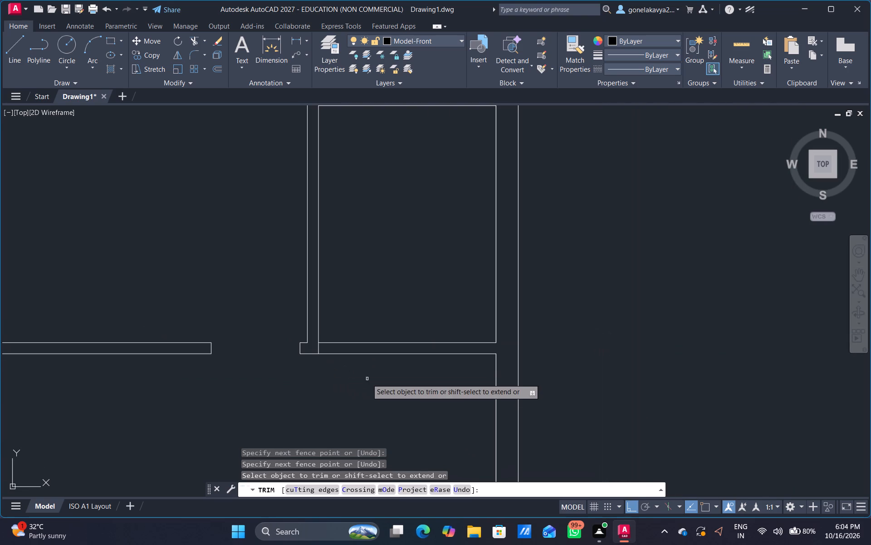
key("Escape")
Extend the right inner wall line of the room beside the vertical partition down to the horizontal partition's lower line.
type("EX")
key("space")
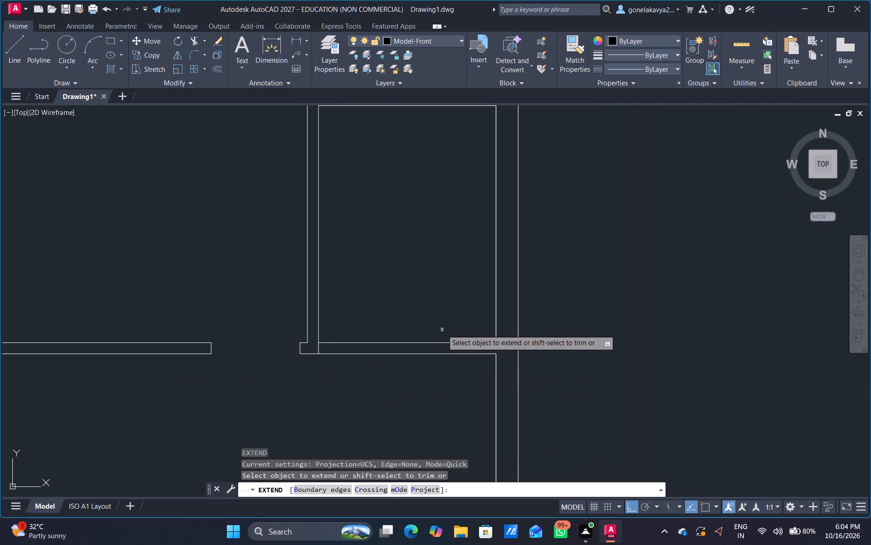
left_click(496, 330)
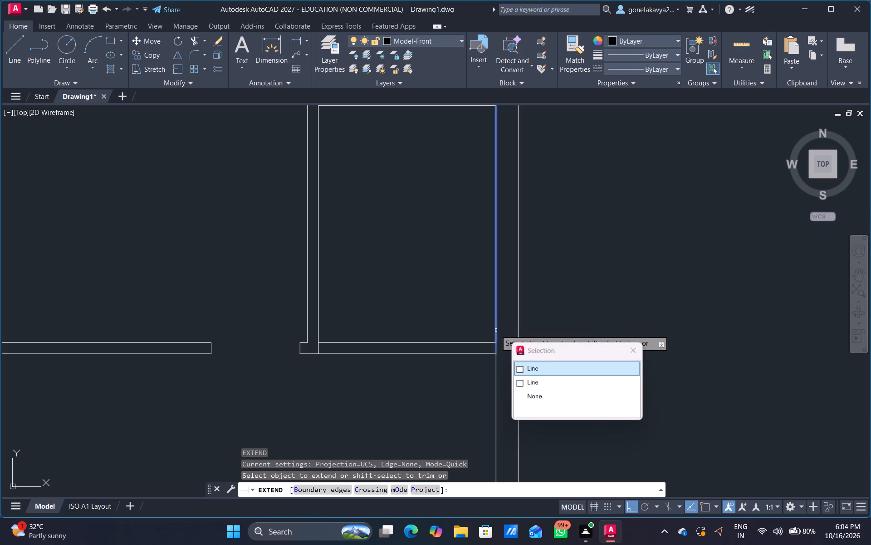
key("Escape")
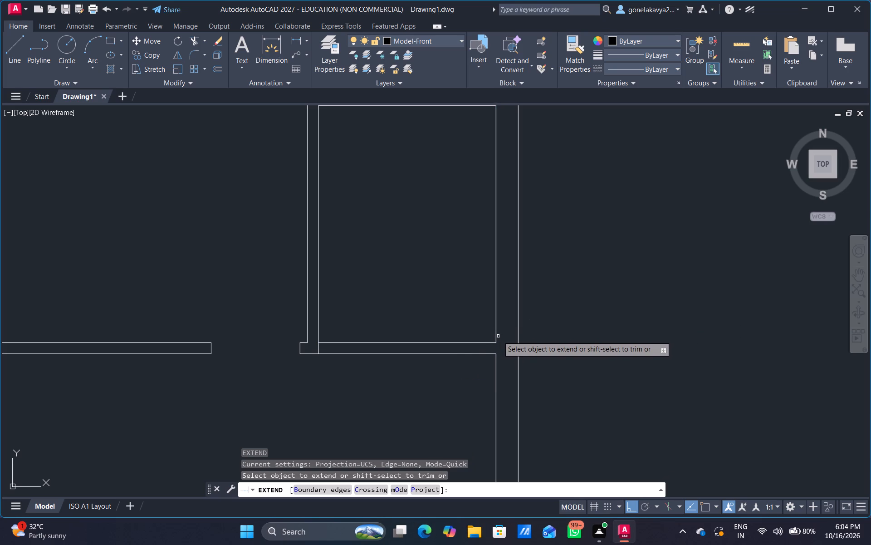
left_click(497, 337)
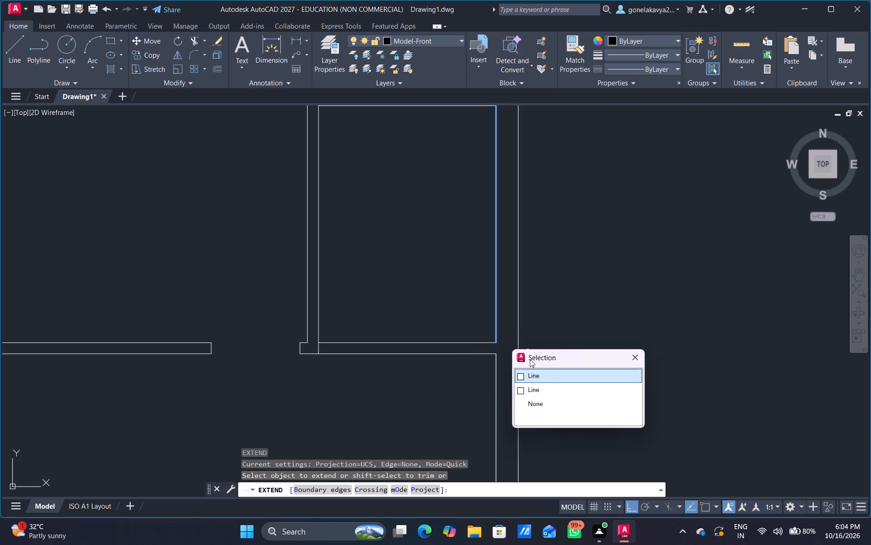
left_click(530, 380)
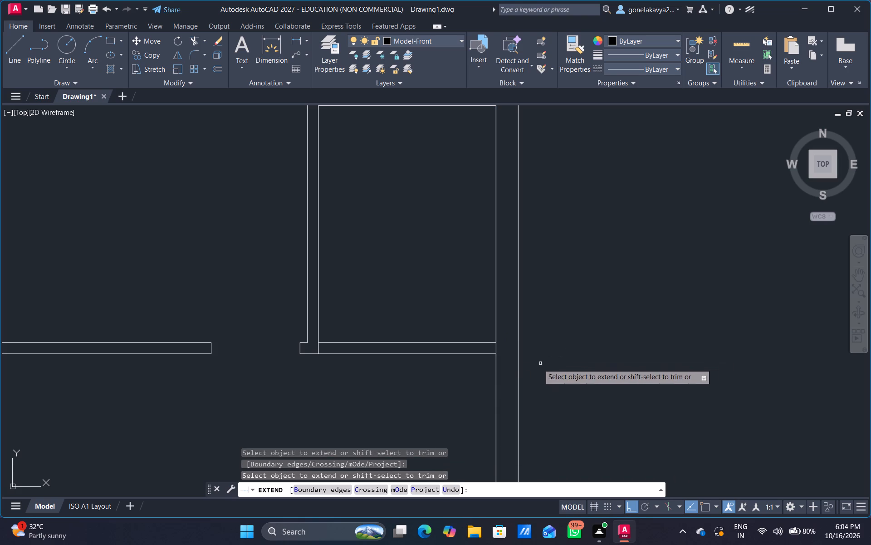
key("Escape")
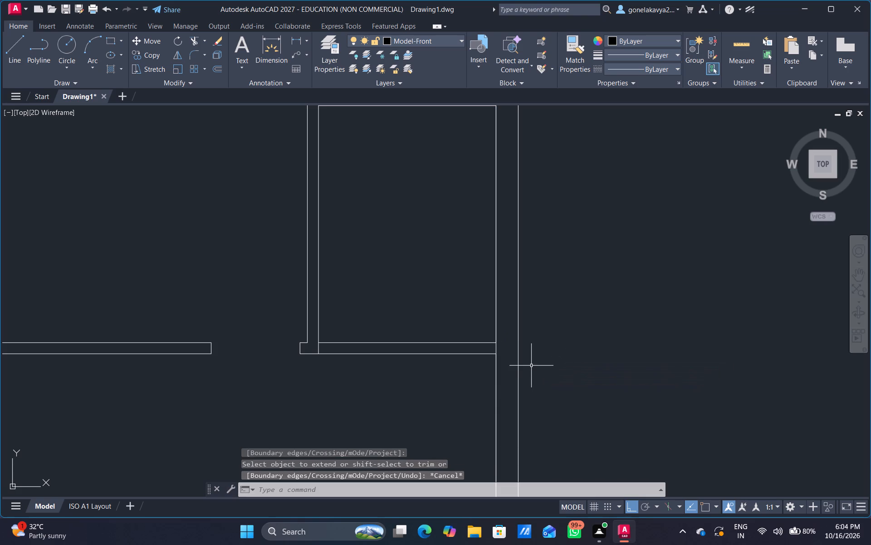
Offset the extended right inner wall line 3' to the left, into the room.
key("o")
key("Return")
key("6")
key("BackSpace")
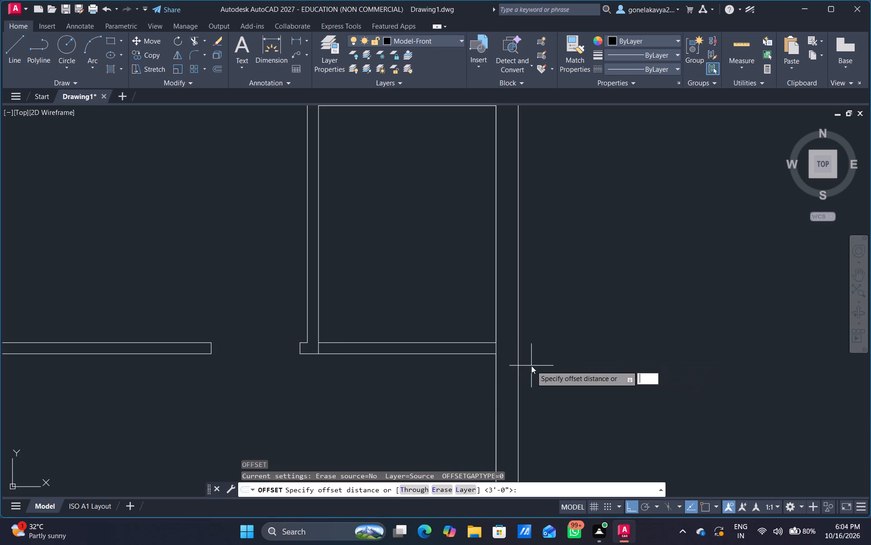
type("3'")
key("Return")
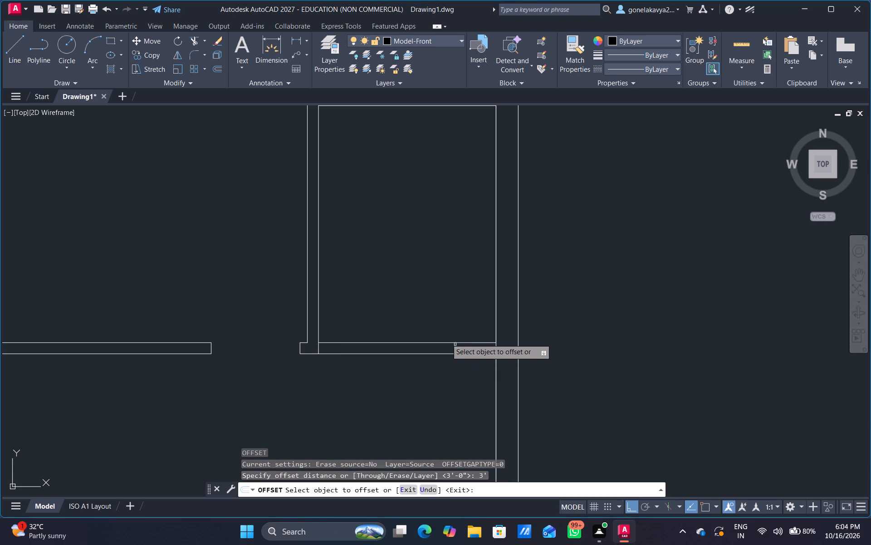
left_click(497, 318)
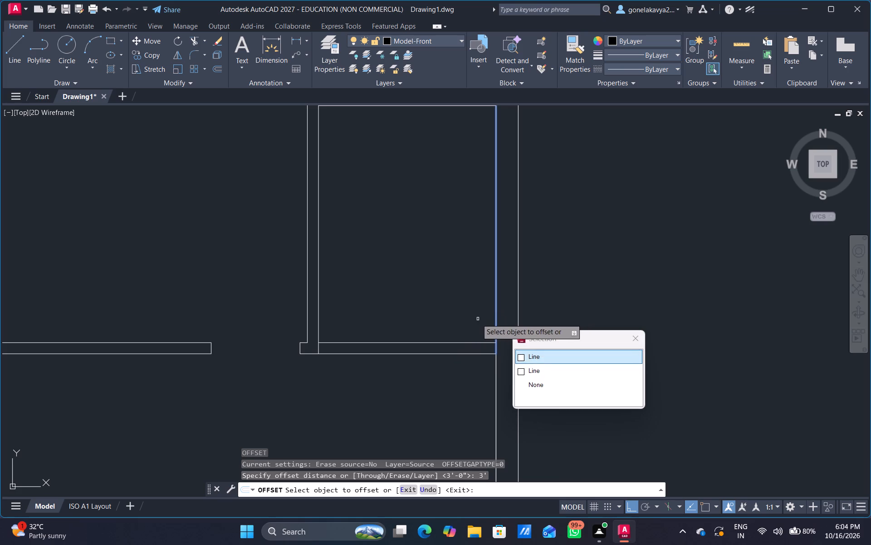
left_click(477, 319)
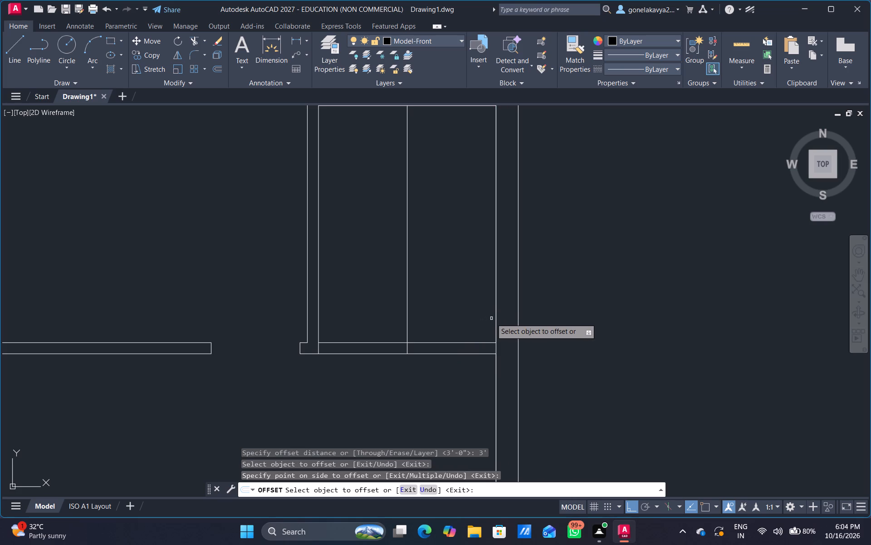
key("Escape")
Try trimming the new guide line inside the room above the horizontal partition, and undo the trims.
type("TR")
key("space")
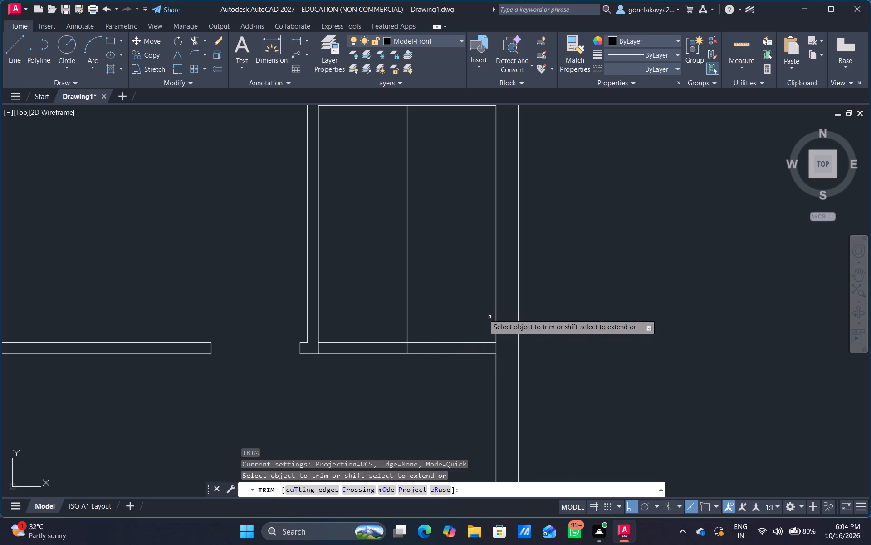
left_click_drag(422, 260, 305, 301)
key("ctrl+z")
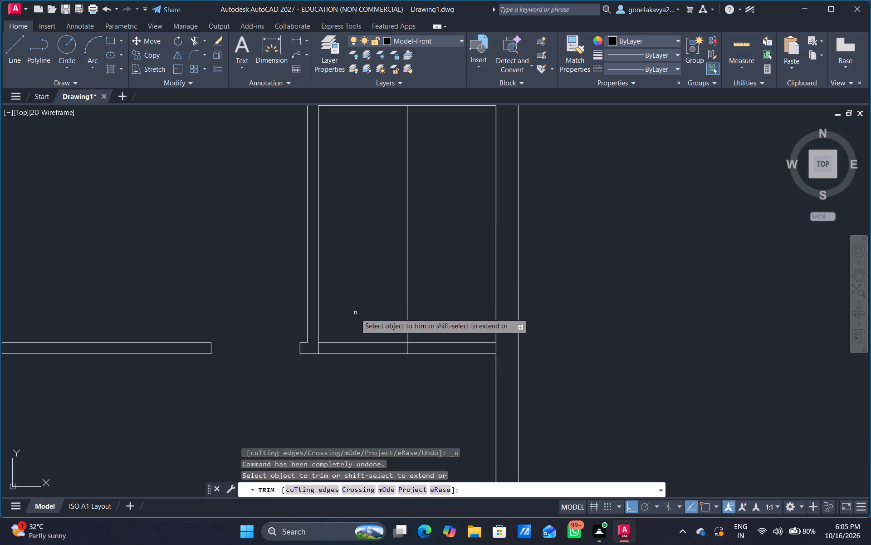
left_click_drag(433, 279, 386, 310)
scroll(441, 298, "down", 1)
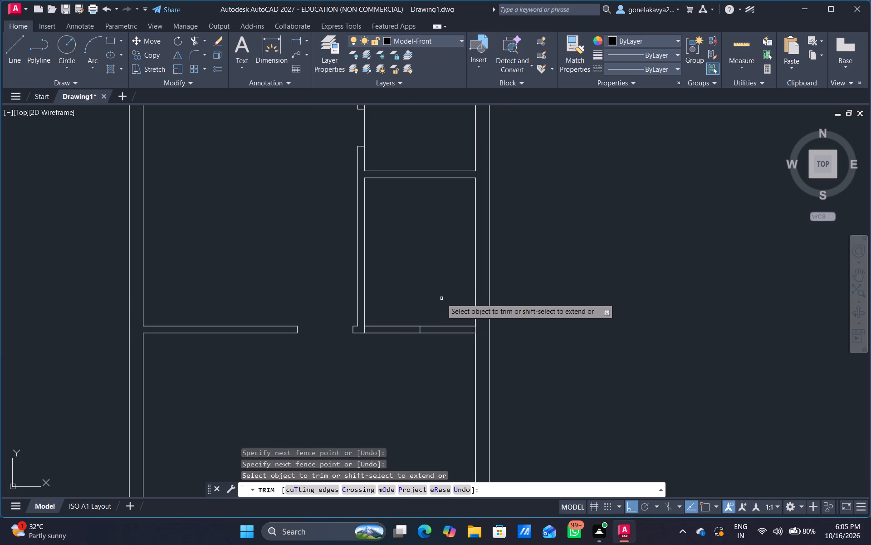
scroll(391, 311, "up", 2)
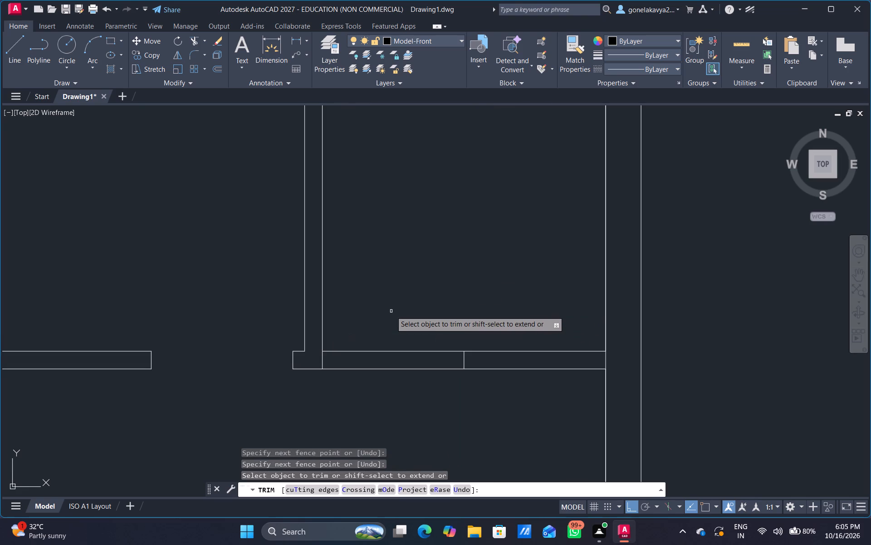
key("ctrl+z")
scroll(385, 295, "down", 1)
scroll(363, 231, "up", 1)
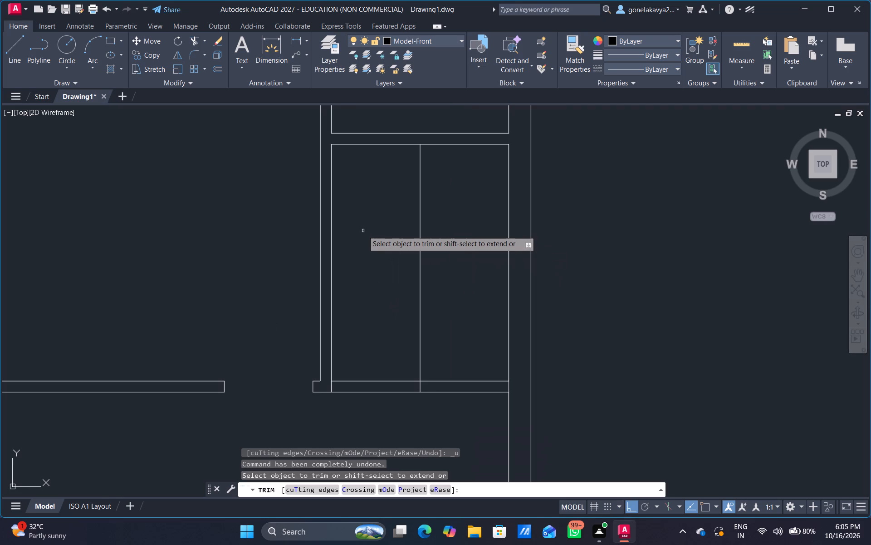
Offset the upper inner line of the room with the vertical guide 3' downward into the room.
key("Escape")
key("o")
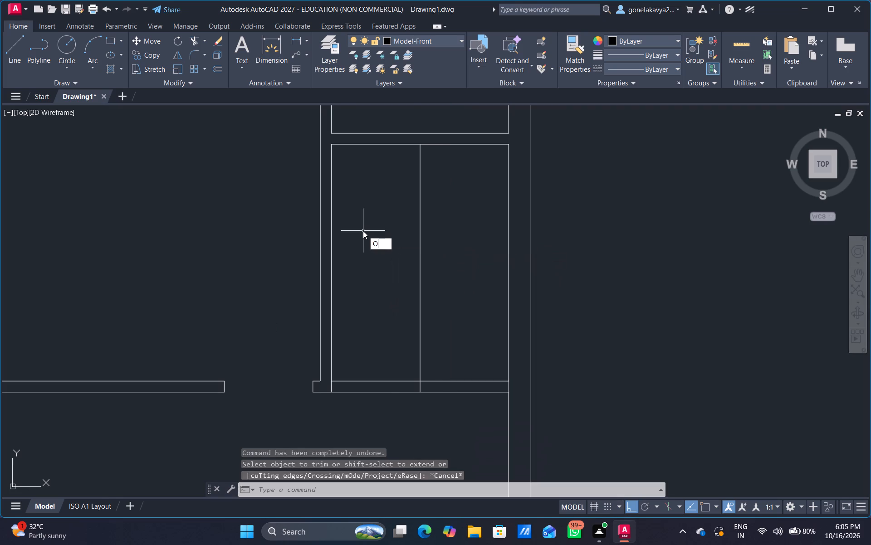
key("Return")
type("3'")
key("Return")
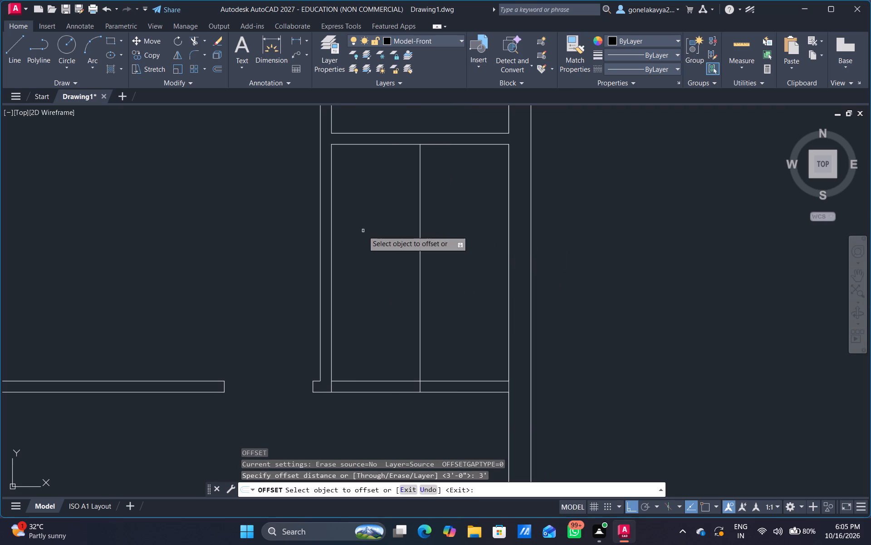
left_click(382, 146)
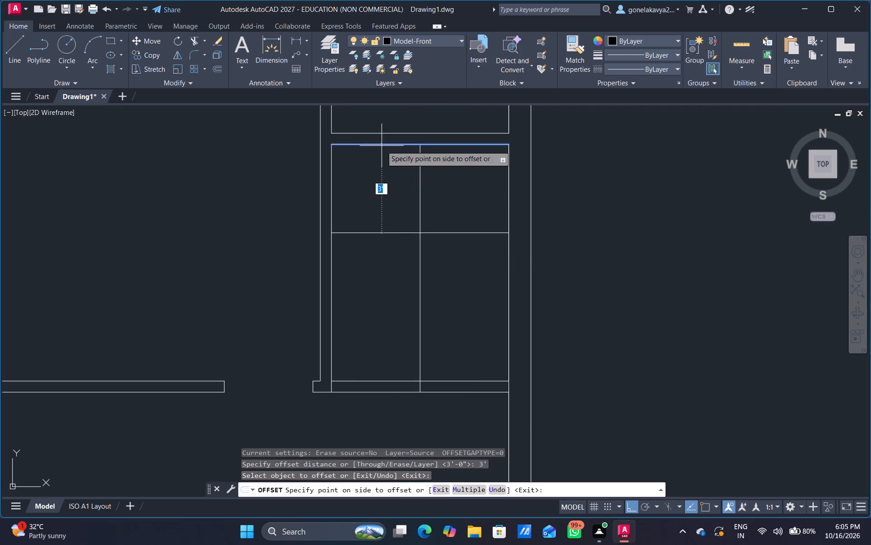
left_click(388, 176)
type("TR")
key("space")
left_click_drag(411, 206, 474, 207)
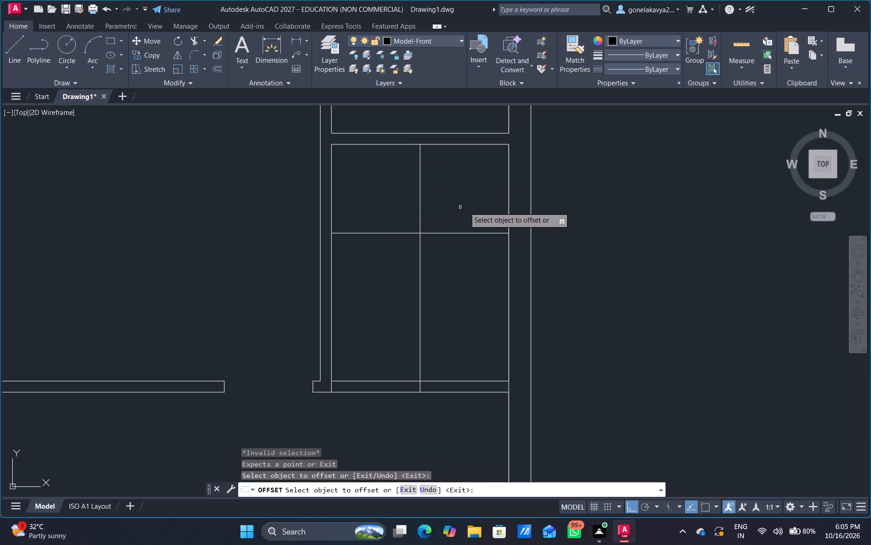
left_click_drag(474, 207, 463, 250)
key("Escape")
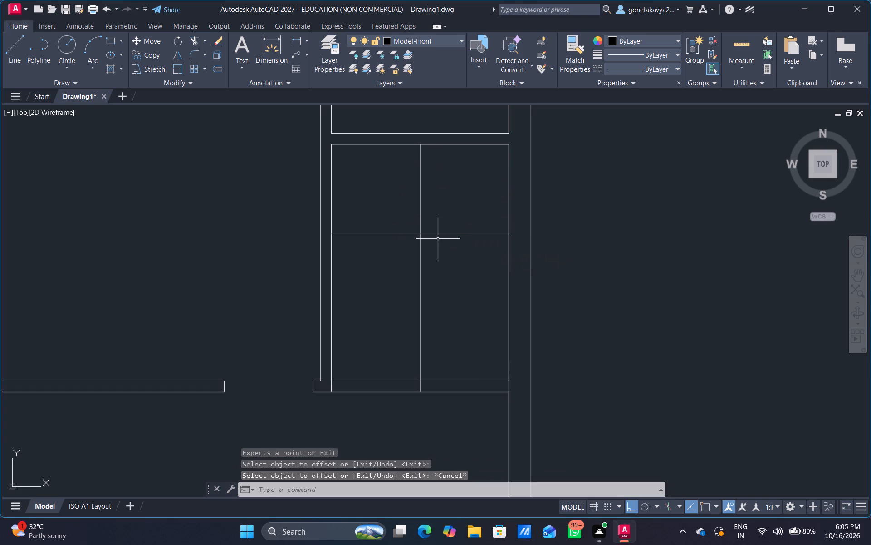
Trim the horizontal guide to the right of the vertical guide, and the vertical guide above the horizontal one.
type("TR")
key("space")
left_click_drag(450, 224, 458, 260)
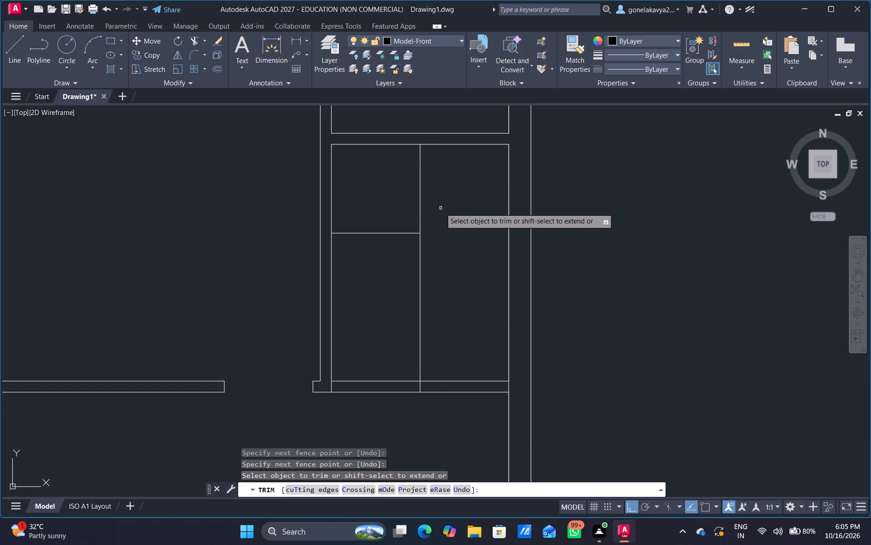
left_click_drag(421, 207, 413, 207)
Offset the left inner line of the small room below the hall 9" to the right, and that copy another 3' to the right.
middle_click_drag(398, 393, 393, 364)
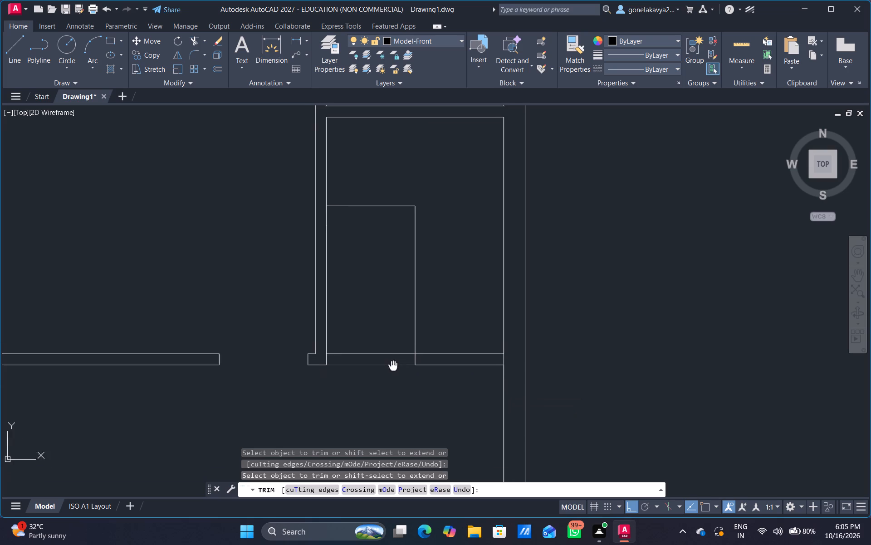
middle_click_drag(393, 364, 402, 333)
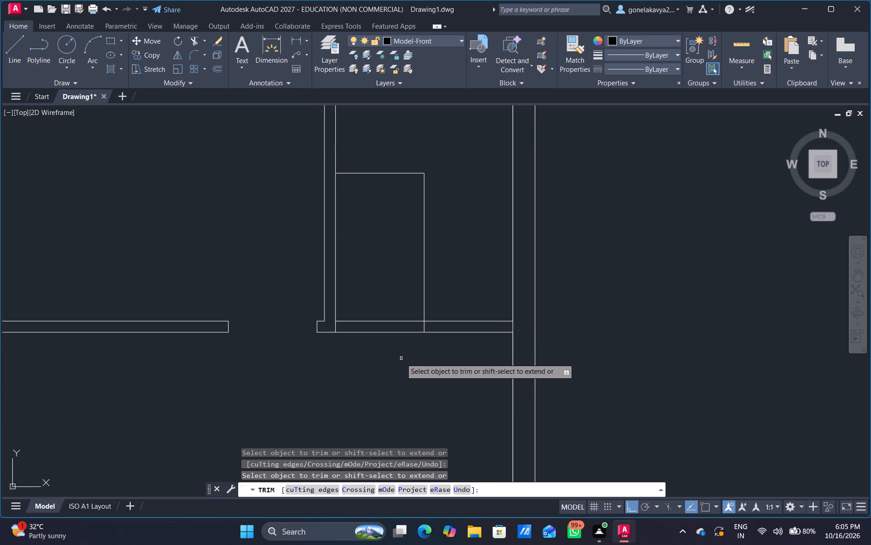
middle_click_drag(403, 329, 407, 257)
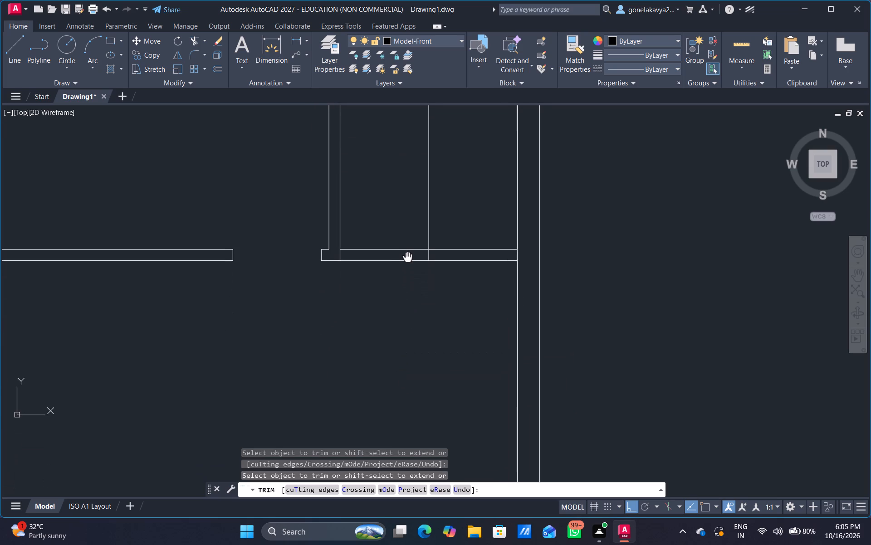
middle_click_drag(407, 257, 408, 257)
scroll(408, 282, "down", 3)
middle_click_drag(376, 350, 384, 233)
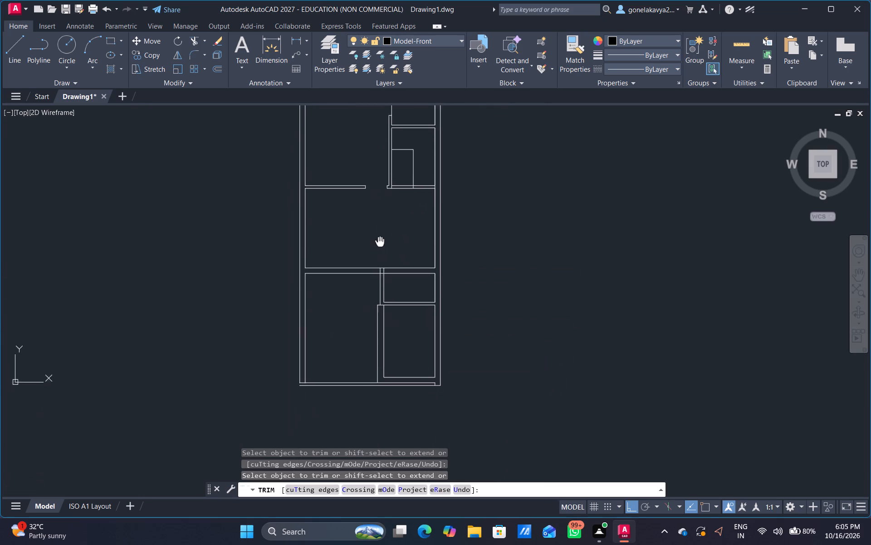
middle_click_drag(384, 233, 404, 210)
scroll(380, 273, "up", 1)
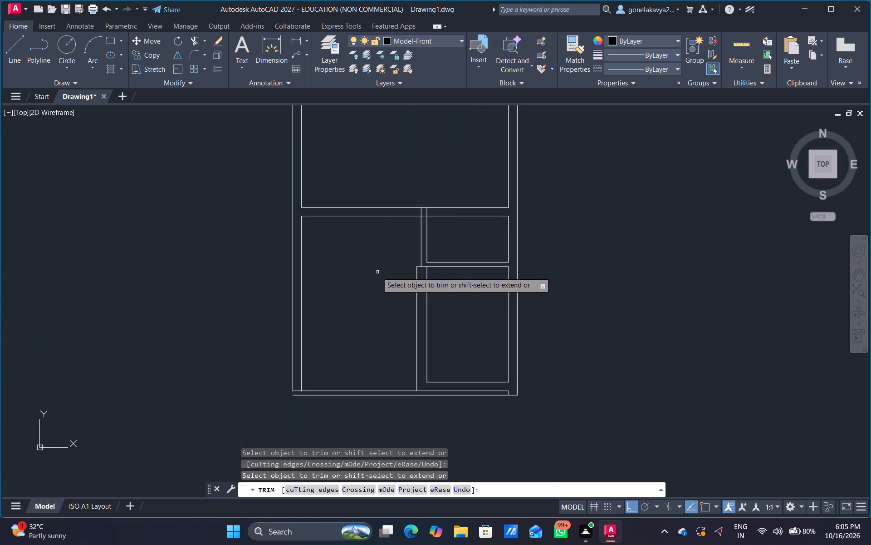
scroll(377, 265, "up", 2)
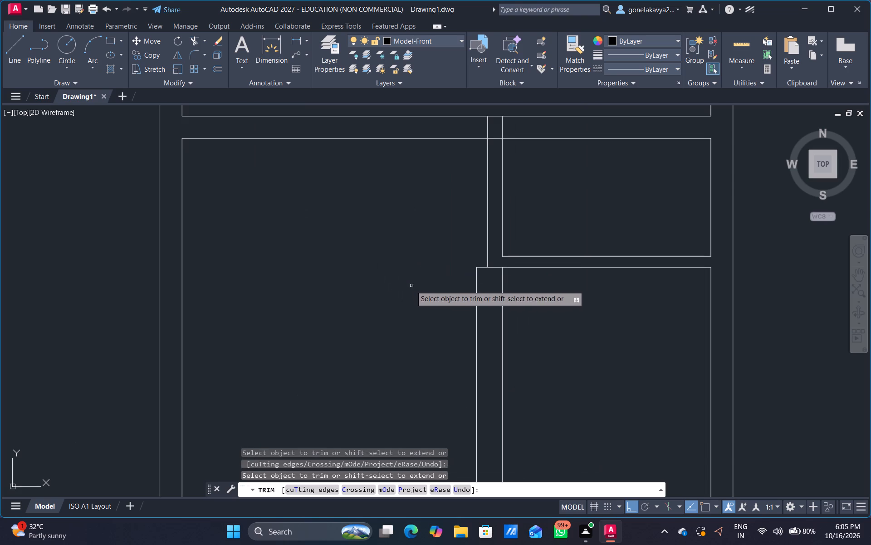
middle_click_drag(411, 286, 289, 273)
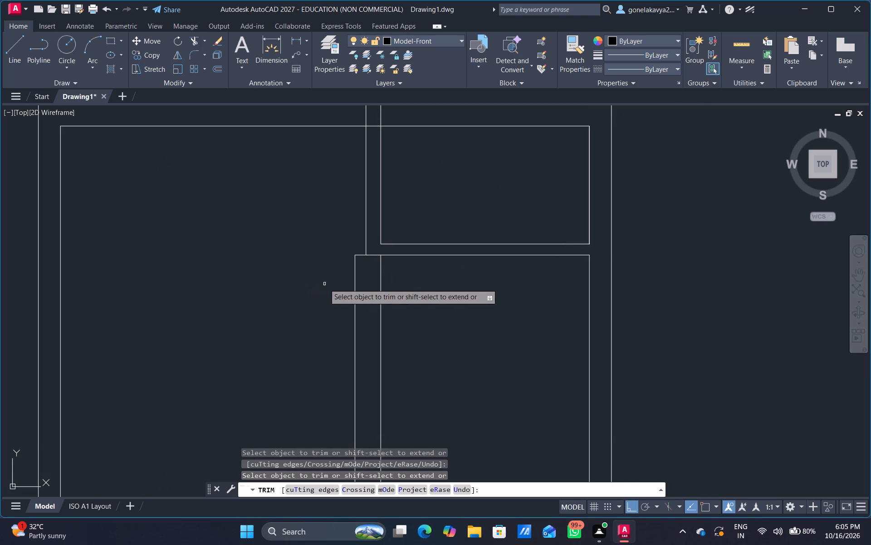
middle_click_drag(389, 182, 396, 198)
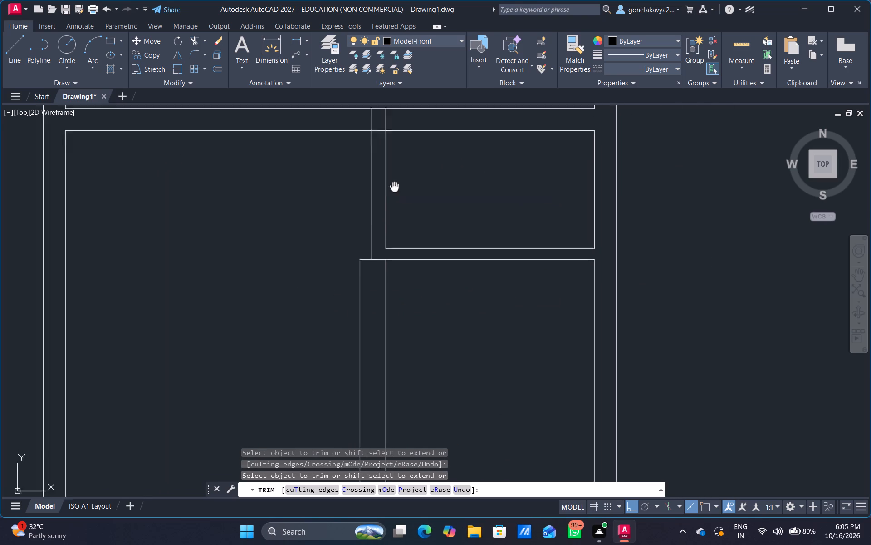
middle_click_drag(396, 198, 368, 286)
key("Escape")
key("o")
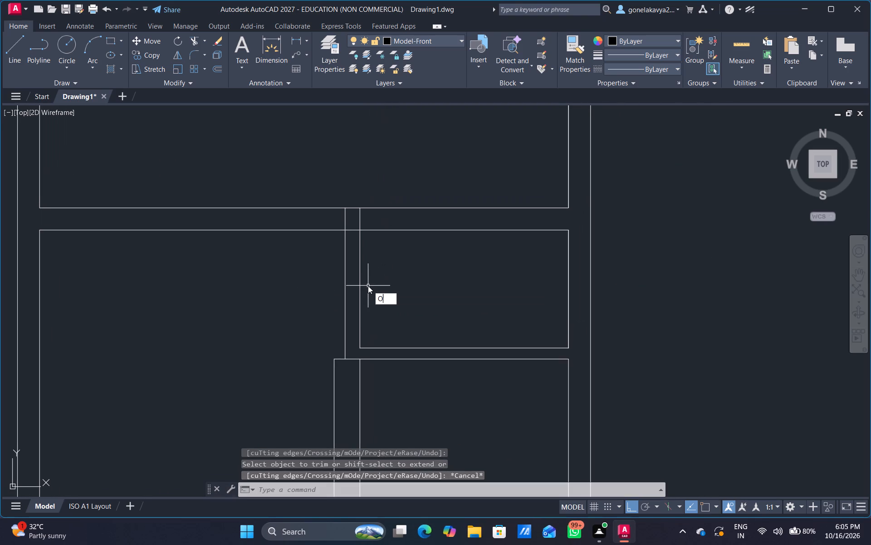
key("Return")
type("2'")
key("Return")
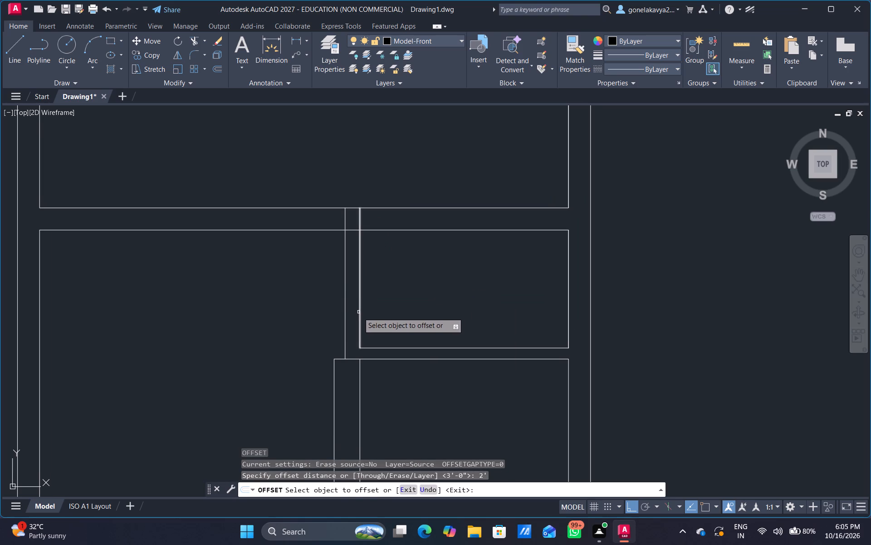
left_click_drag(358, 312, 364, 313)
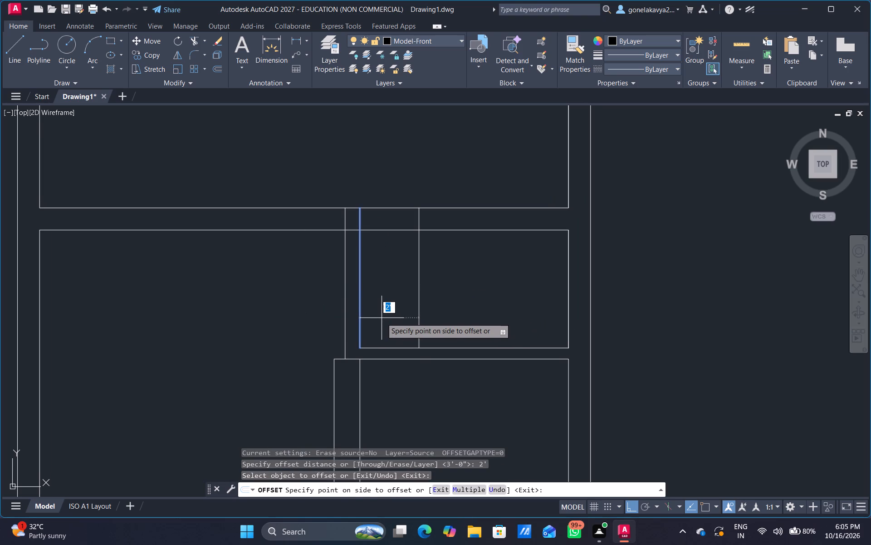
type("9\"")
key("Return")
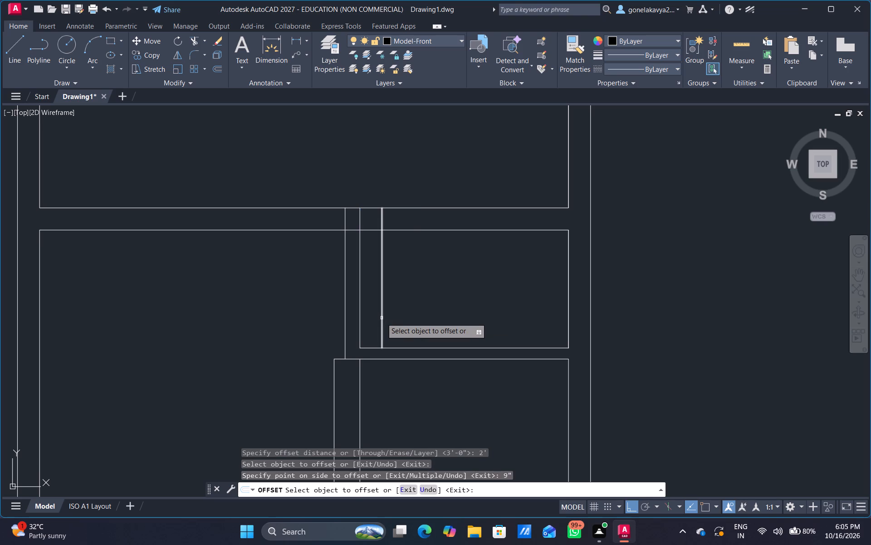
left_click(382, 318)
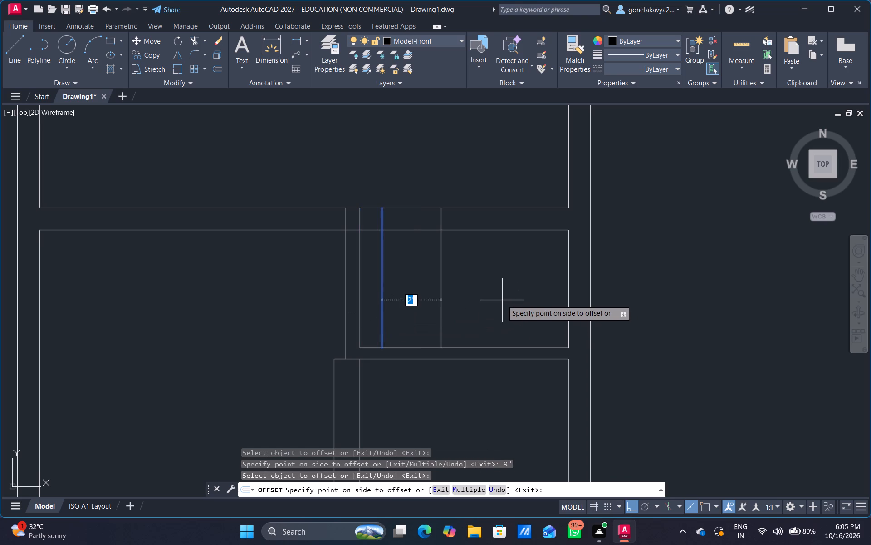
type("3'")
key("Return")
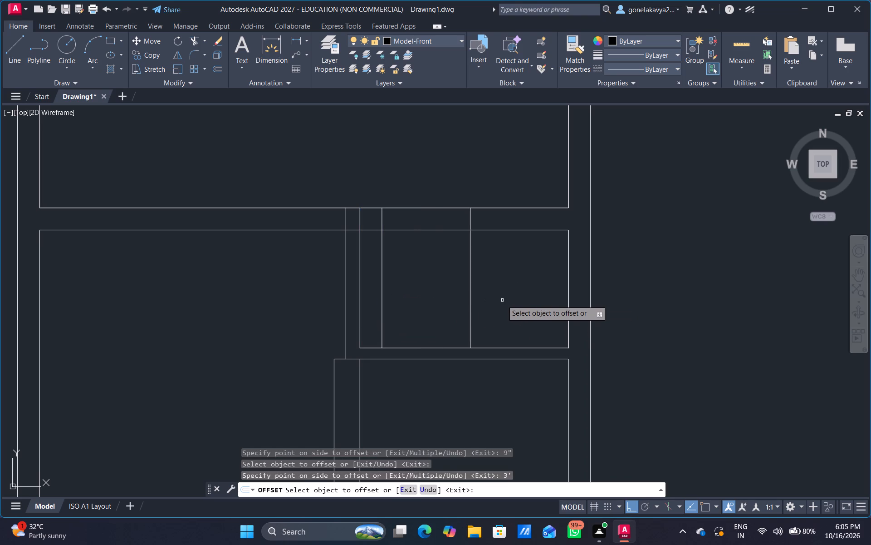
key("Escape")
Trim the two guides below the horizontal wall and cut both wall lines between them to form a 3' door opening.
type("TR")
key("space")
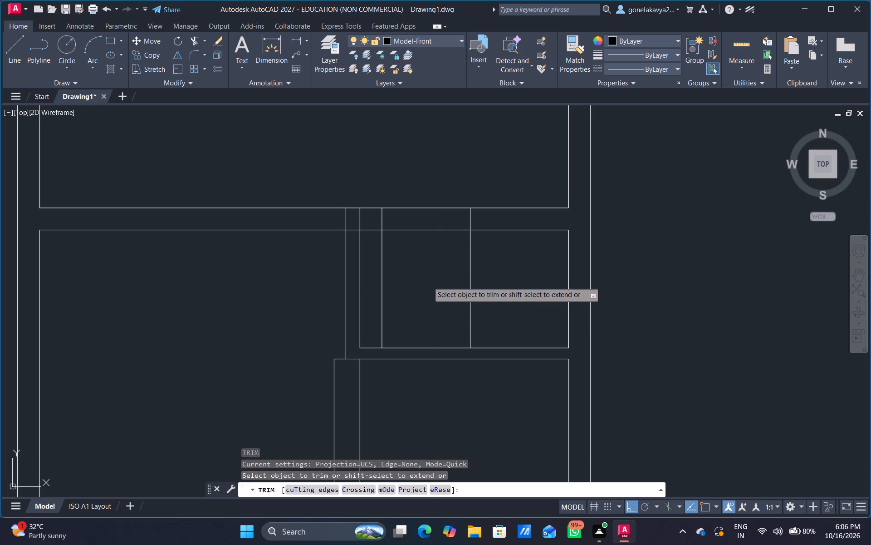
left_click_drag(478, 261, 459, 290)
left_click_drag(380, 327, 387, 327)
left_click(414, 252)
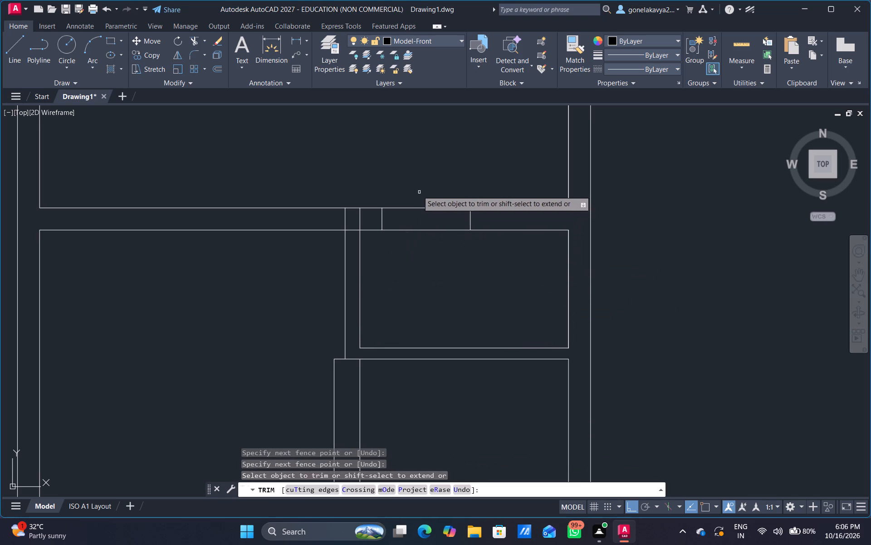
left_click_drag(416, 188, 440, 264)
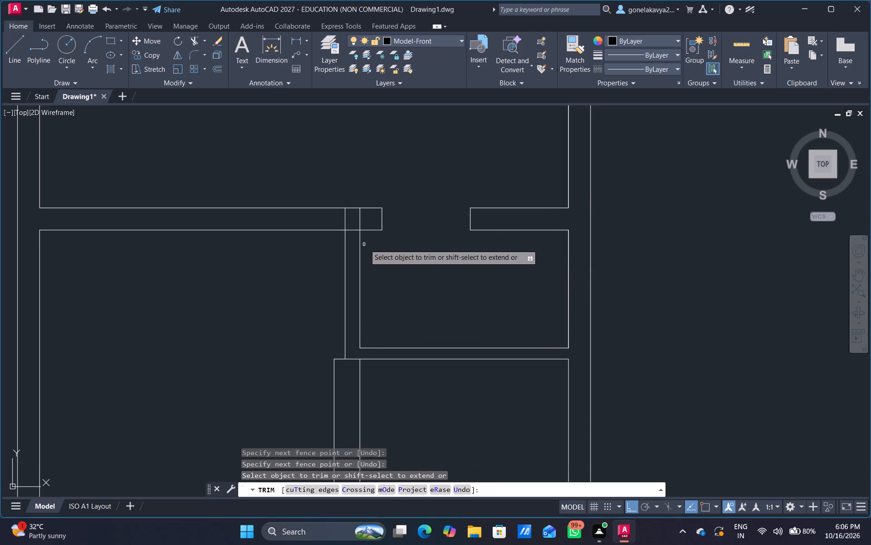
Trim the wall's lower line between the partition lines and the right partition line inside the wall at the junction beside the opening.
scroll(335, 213, "up", 2)
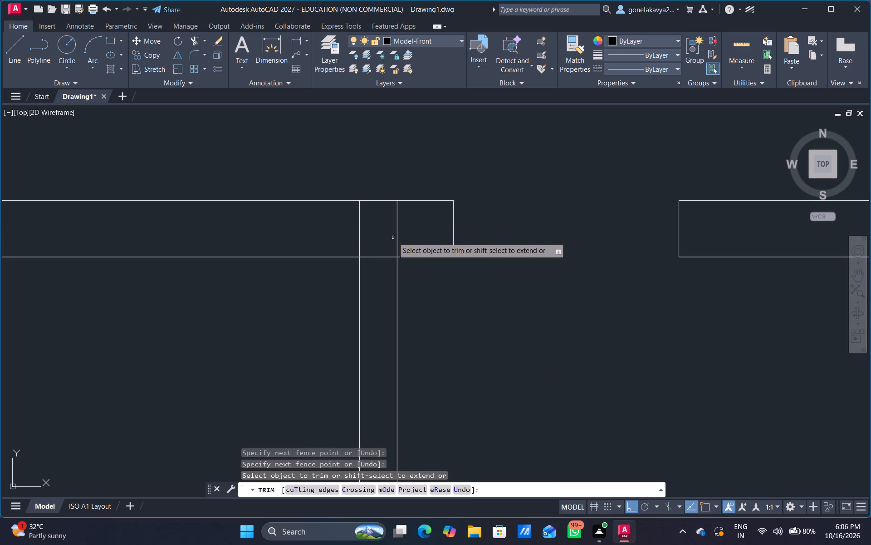
left_click_drag(395, 230, 390, 273)
left_click_drag(411, 230, 381, 245)
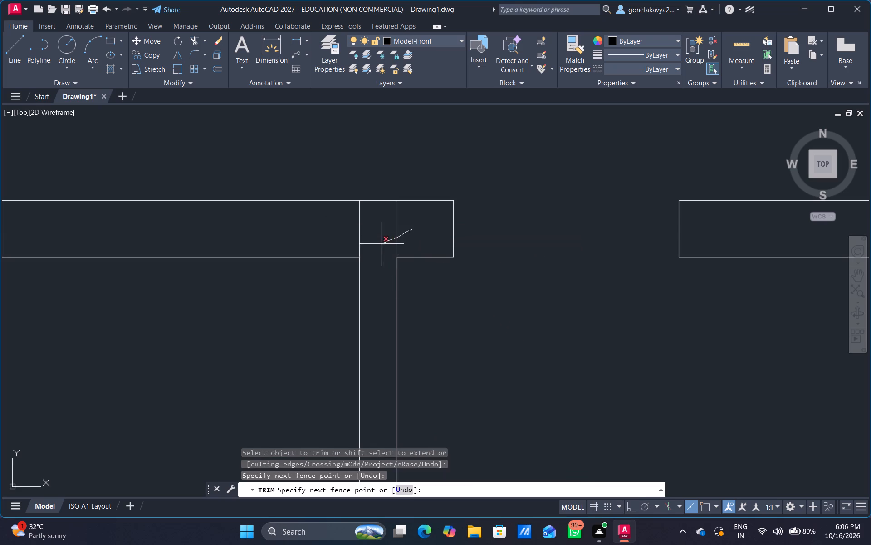
left_click_drag(381, 245, 381, 246)
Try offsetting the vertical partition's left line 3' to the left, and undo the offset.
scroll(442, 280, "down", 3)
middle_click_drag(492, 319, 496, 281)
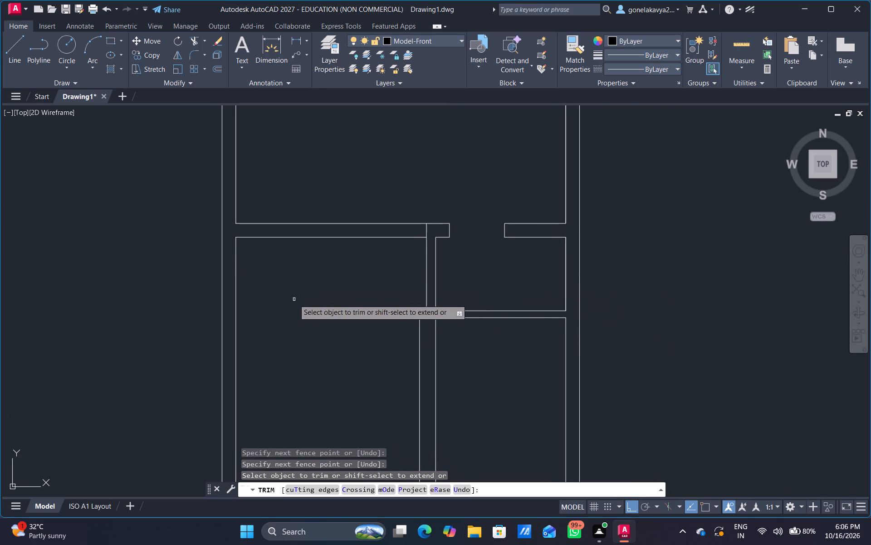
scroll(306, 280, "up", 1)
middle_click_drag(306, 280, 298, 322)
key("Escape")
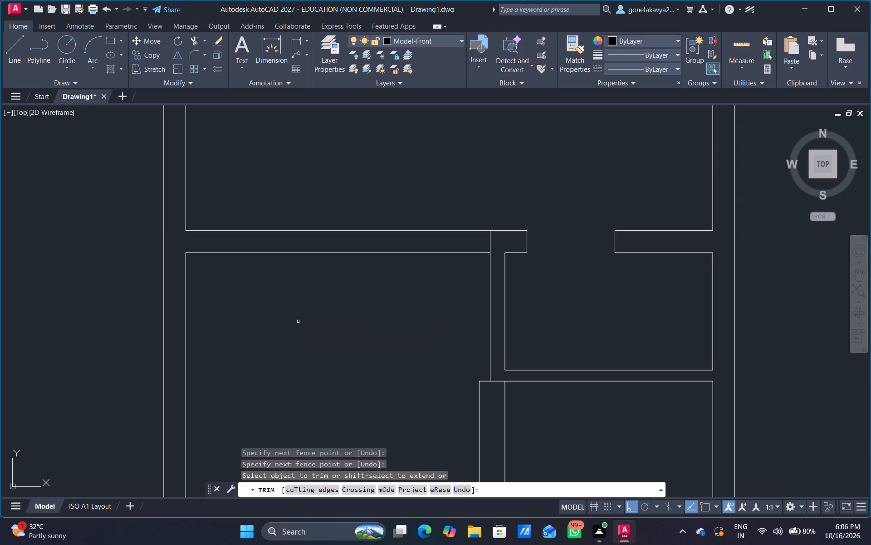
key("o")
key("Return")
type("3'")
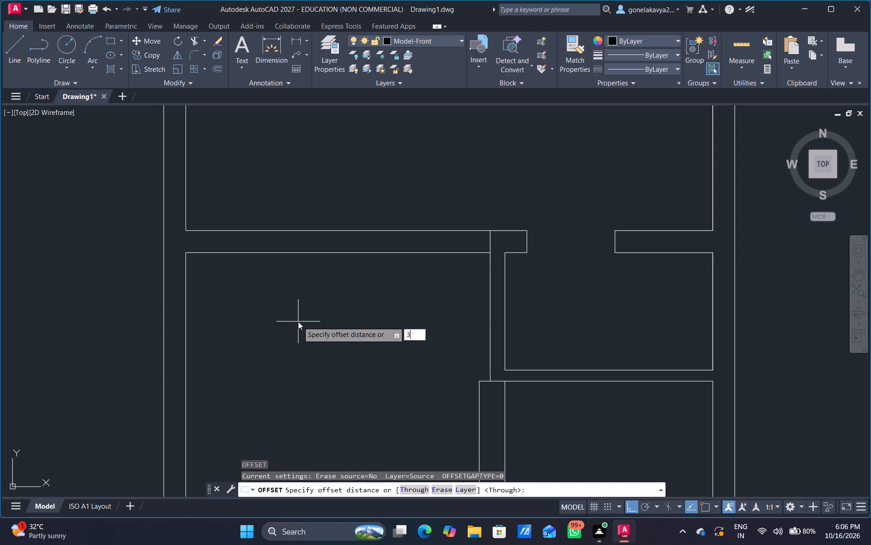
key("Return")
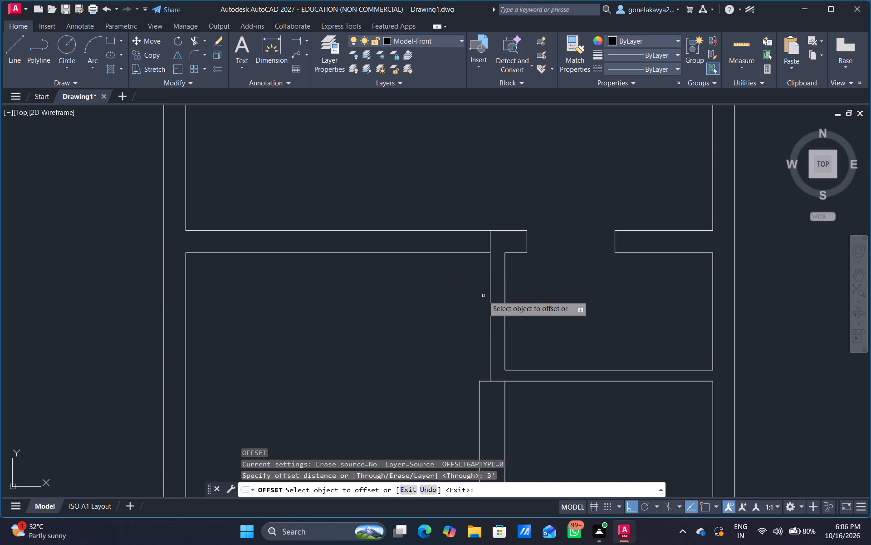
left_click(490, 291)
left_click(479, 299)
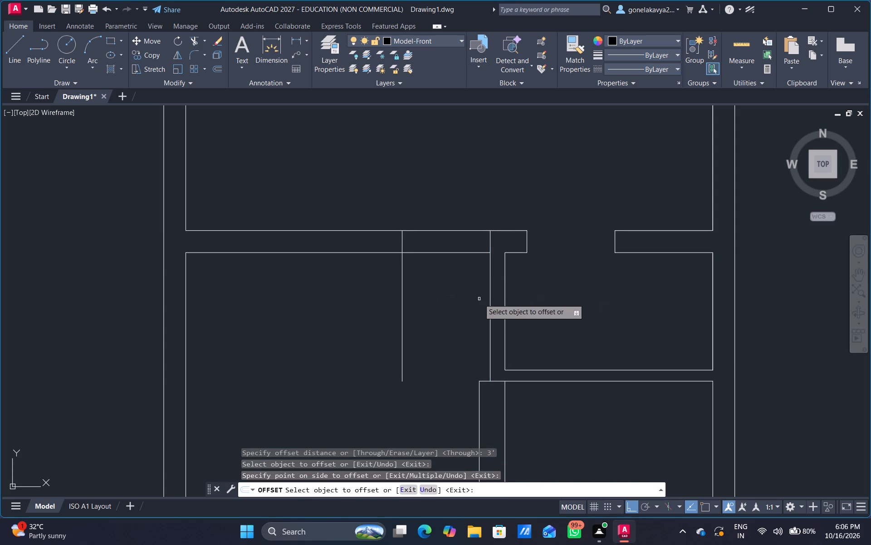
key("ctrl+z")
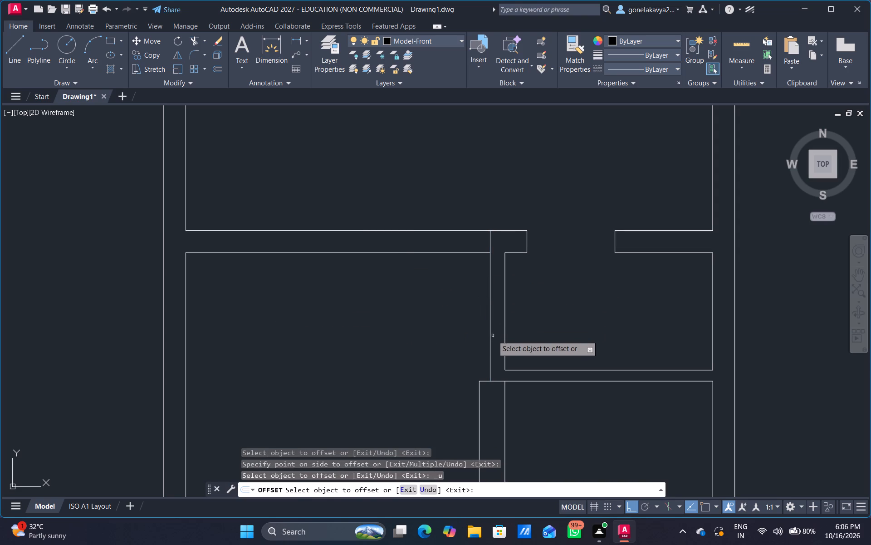
Offset the vertical partition's left line 3" to the left, and that copy another 3' to the left.
left_click(490, 340)
type("3\"")
key("Return")
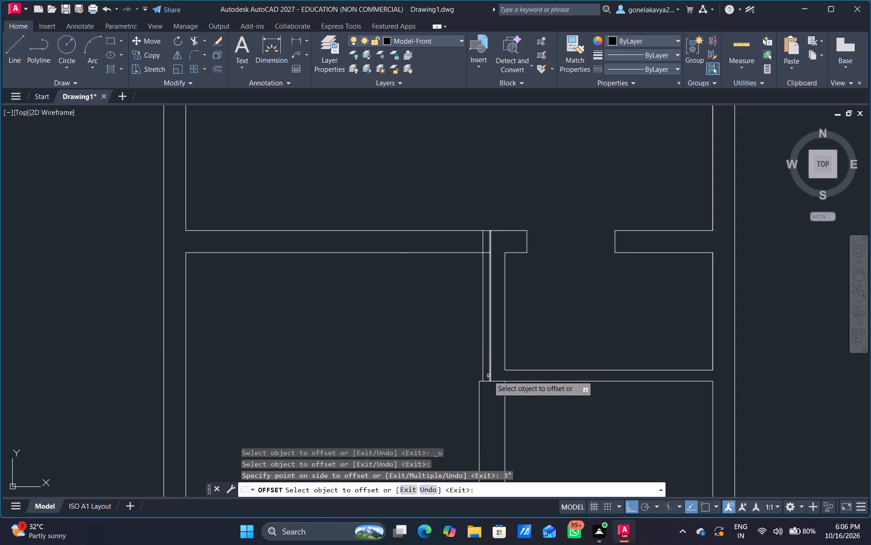
left_click_drag(482, 379, 475, 378)
left_click(391, 378)
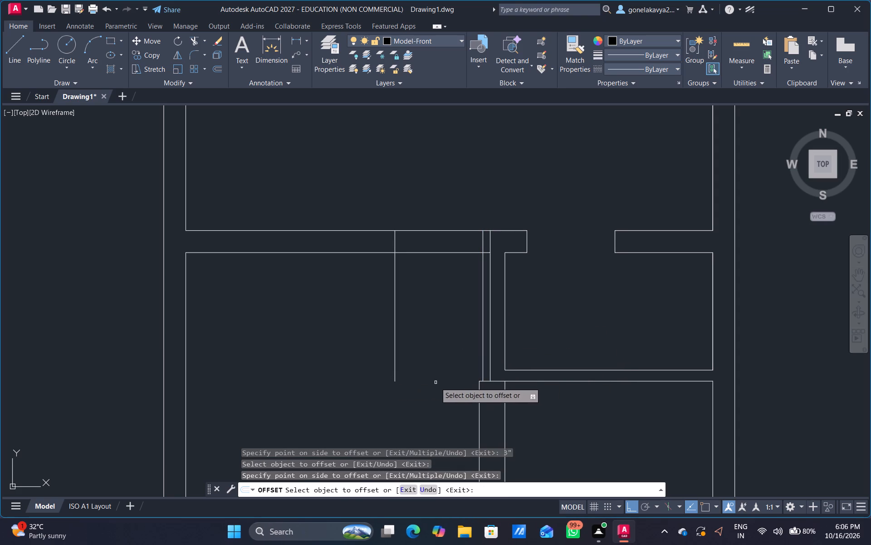
key("Escape")
Trim both horizontal wall lines between the guide and the partition for a 3' opening, and trim the guide below the wall.
type("TR")
key("space")
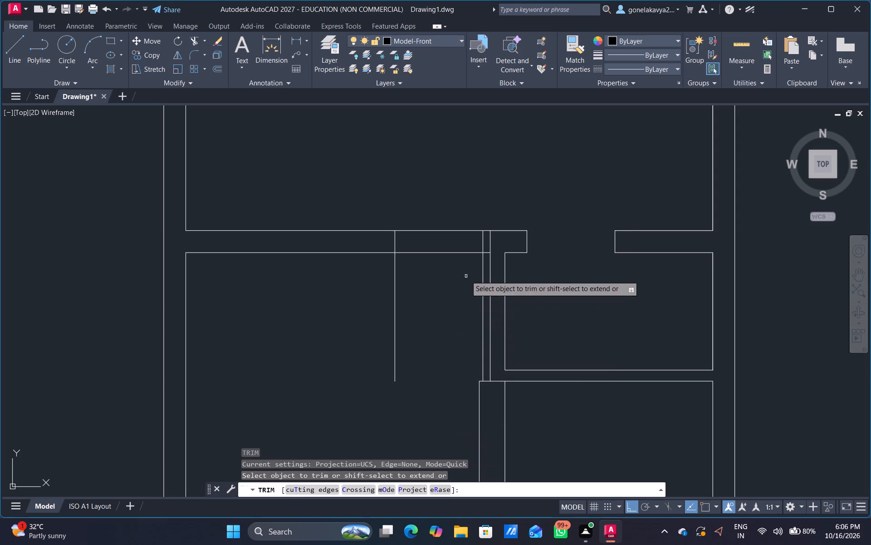
left_click_drag(467, 276, 446, 215)
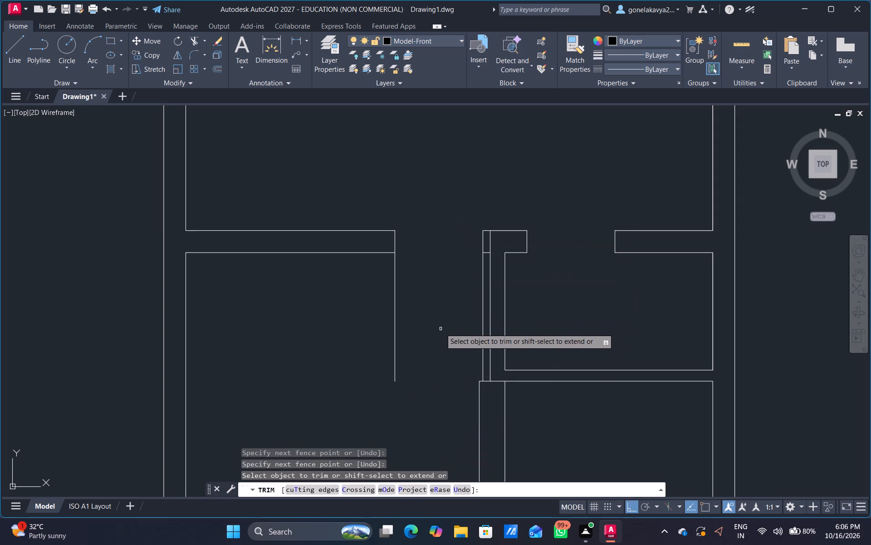
left_click_drag(419, 329, 338, 363)
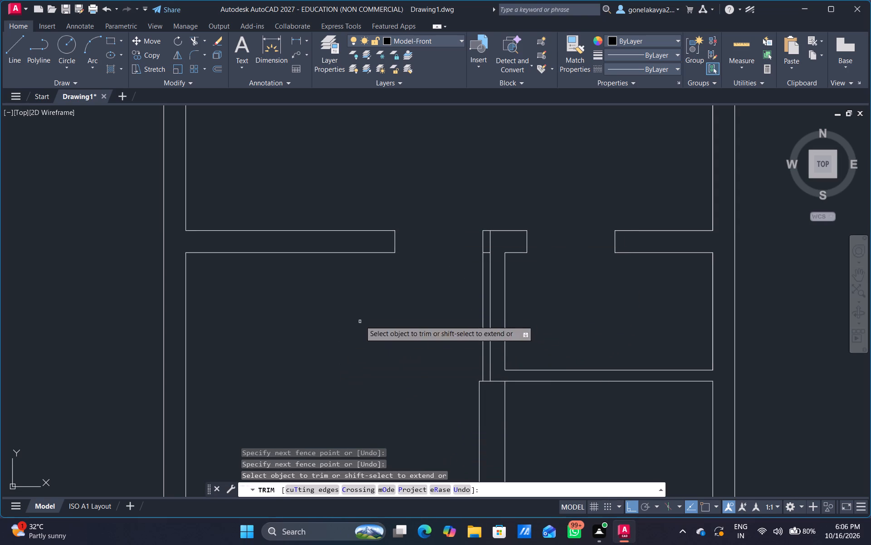
key("Escape")
Extend the lower line of the left horizontal wall segment across the opening to the vertical partition.
type("EX")
key("space")
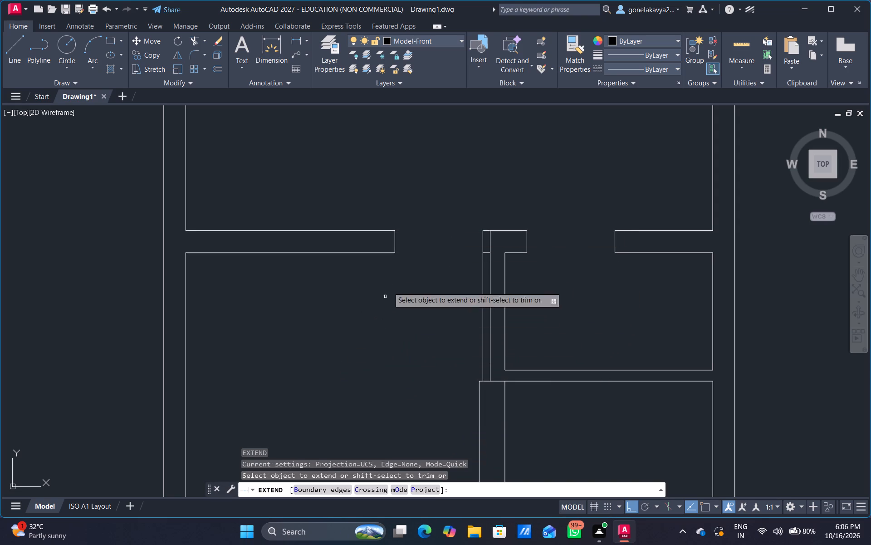
left_click(390, 253)
scroll(404, 289, "down", 1)
middle_click_drag(425, 316, 415, 286)
middle_click_drag(391, 335, 382, 307)
scroll(382, 307, "down", 1)
middle_click_drag(388, 292, 379, 301)
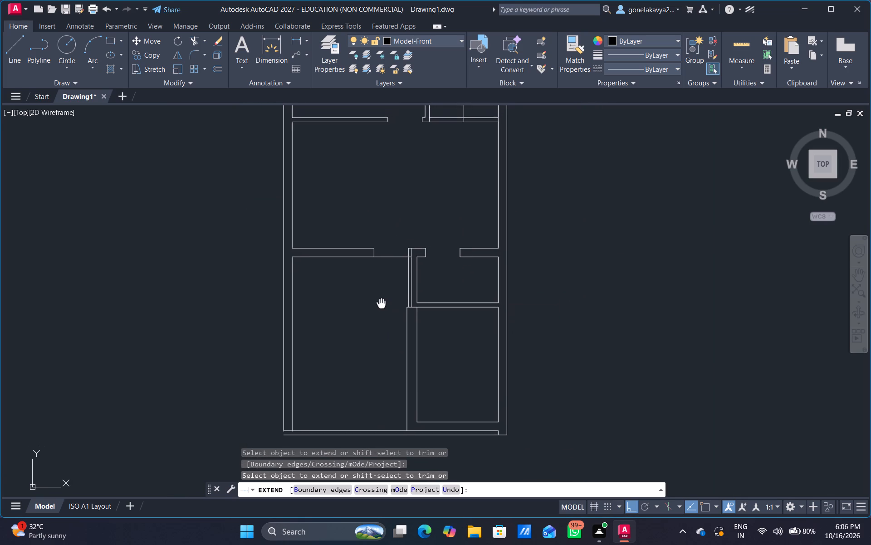
middle_click_drag(379, 301, 379, 269)
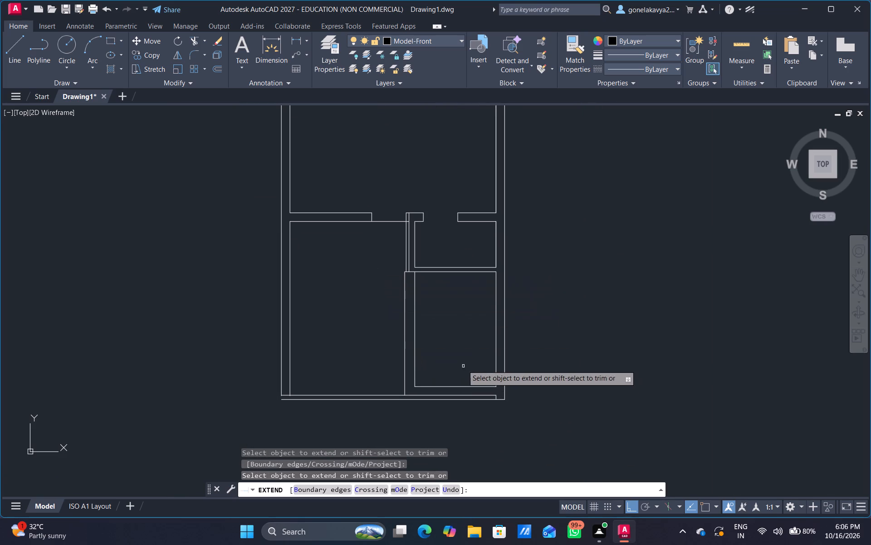
middle_click_drag(431, 335, 427, 360)
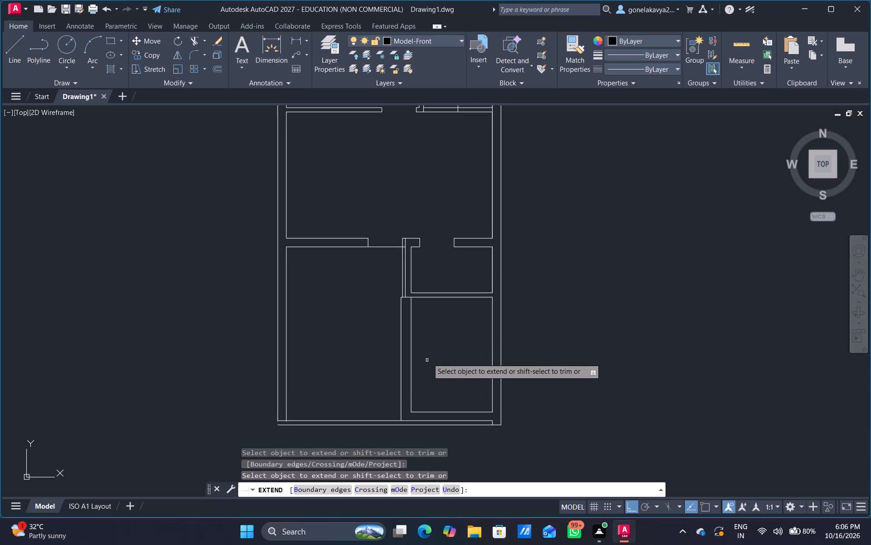
scroll(431, 354, "up", 2)
key("Escape")
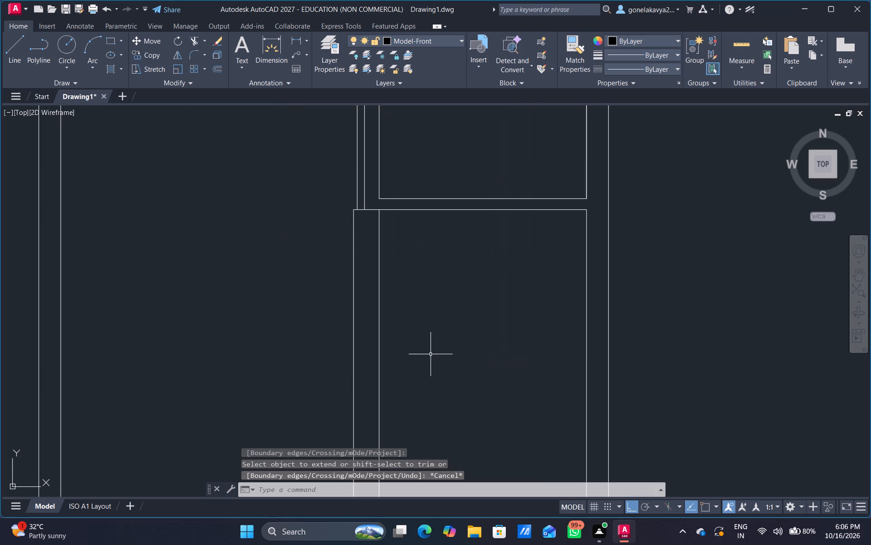
Offset the top line of the lower-right room 3' downward.
key("o")
key("Return")
type("3'")
key("Return")
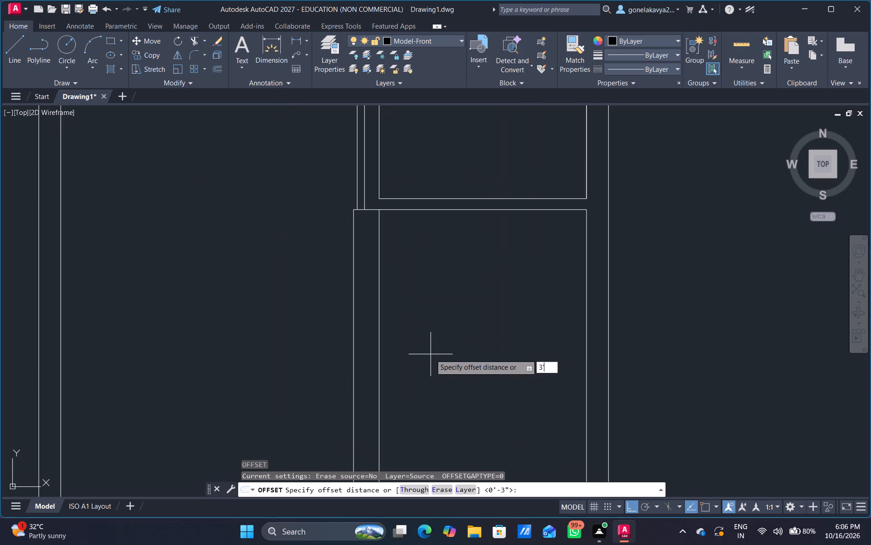
left_click(426, 208)
left_click(427, 211)
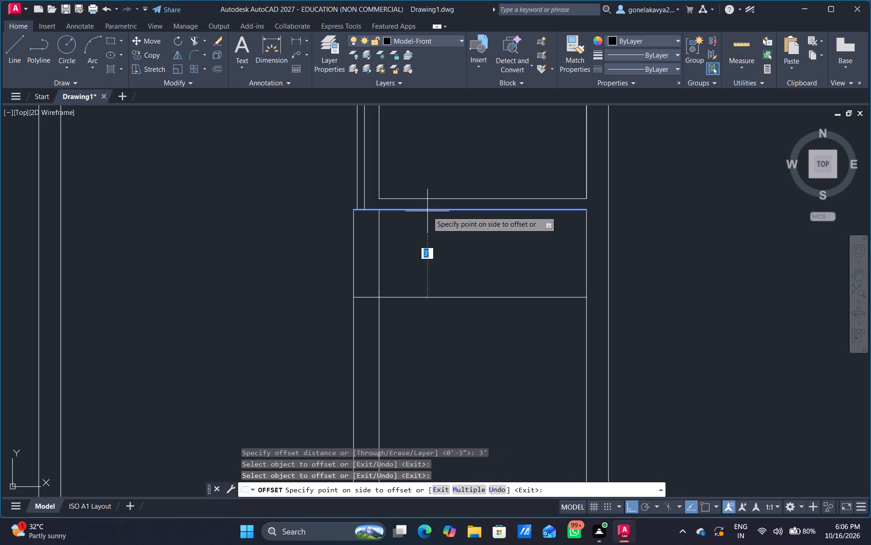
left_click(444, 245)
key("Escape")
Trim the vertical wall lines above the offset line to form a 3' door opening, and trim the offset line inside the room.
type("TR")
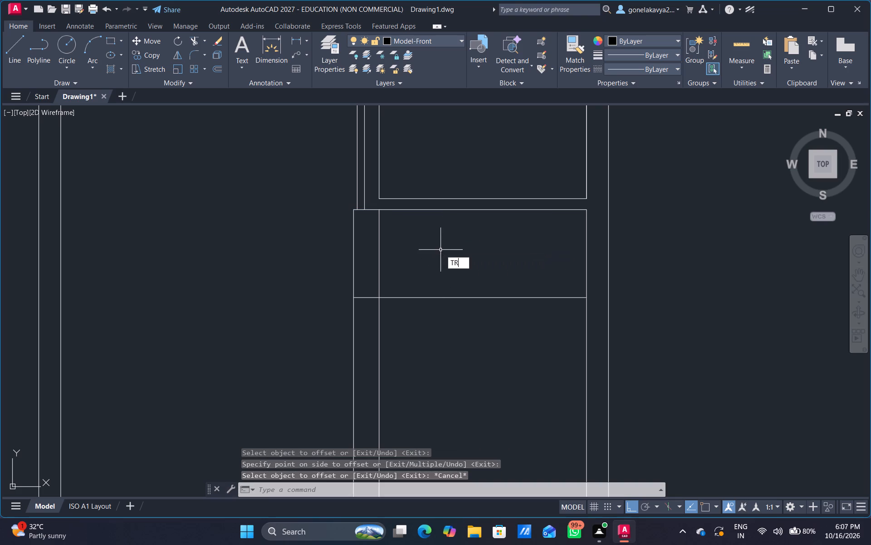
key("space")
left_click_drag(426, 258, 307, 282)
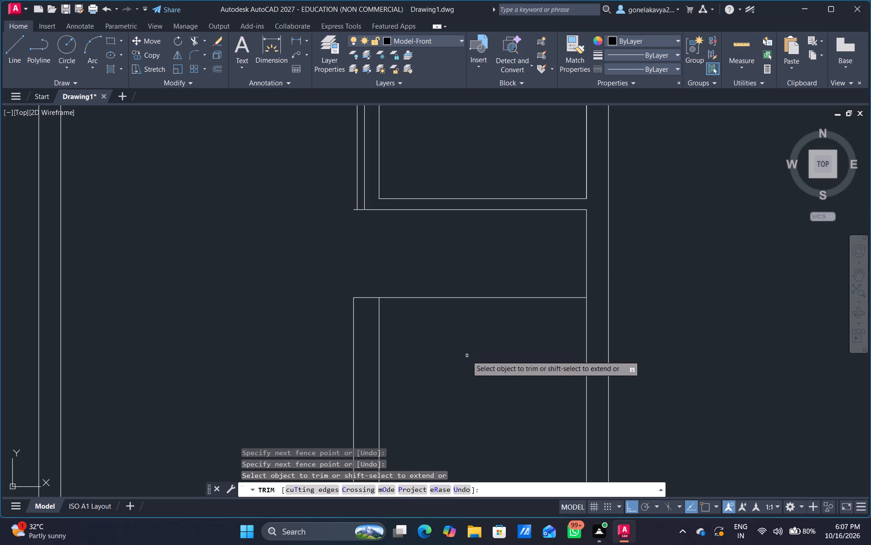
scroll(467, 356, "down", 1)
middle_click_drag(483, 367, 470, 330)
left_click_drag(466, 285, 465, 268)
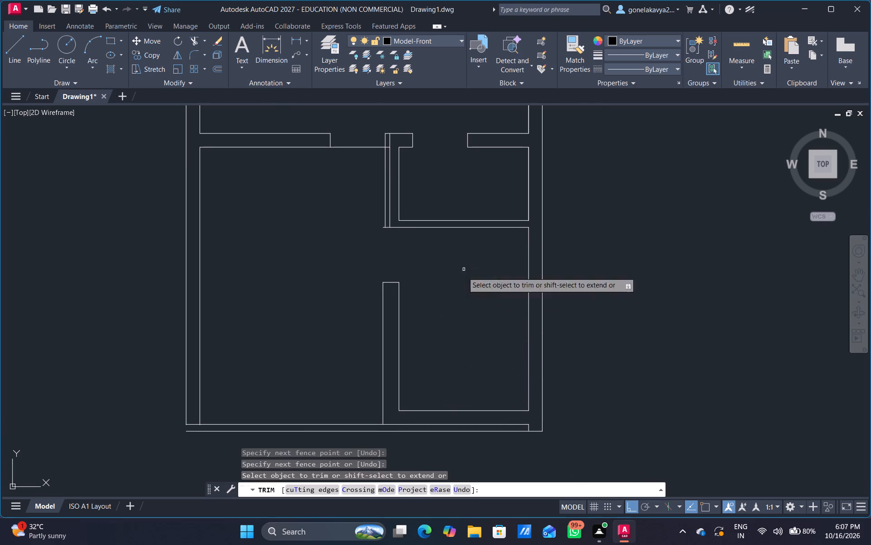
Trim both lines of the upper horizontal partition between the vertical partition and the rectangular guide to form a door opening.
scroll(463, 315, "down", 1)
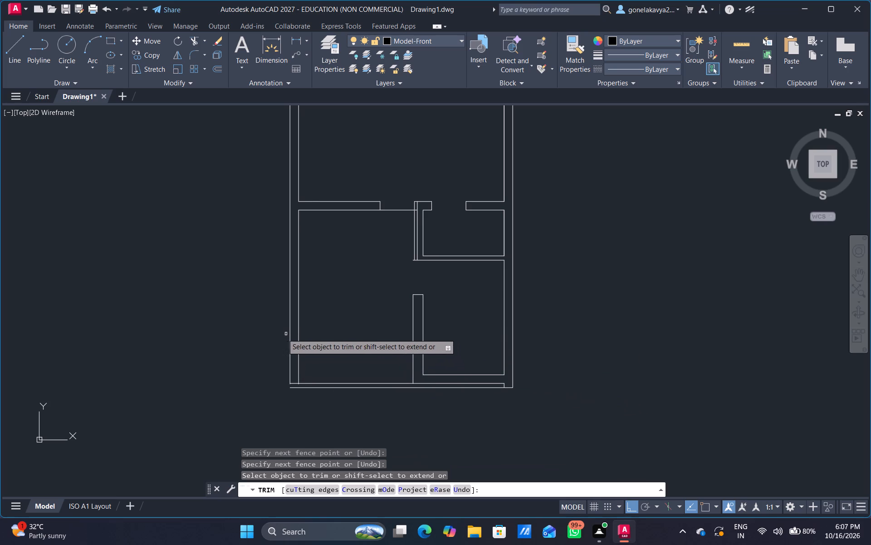
middle_click_drag(363, 292, 355, 405)
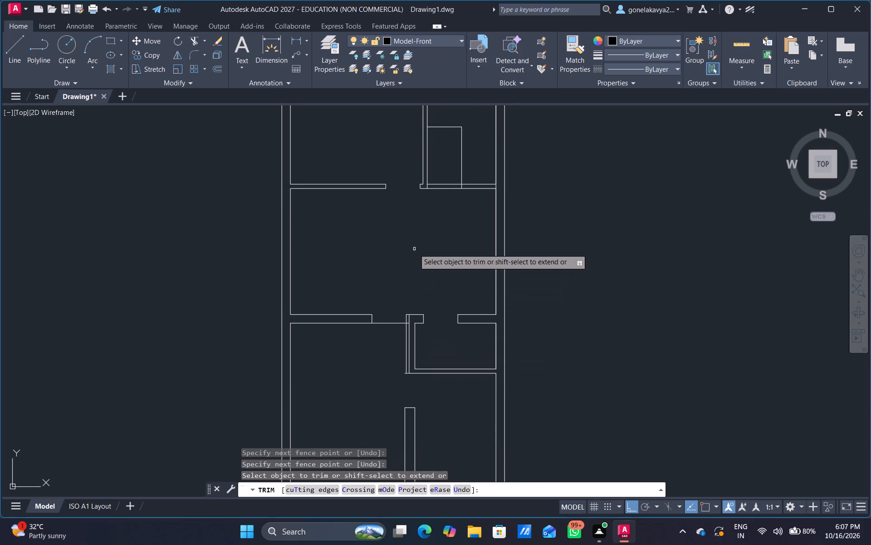
middle_click_drag(413, 258, 381, 333)
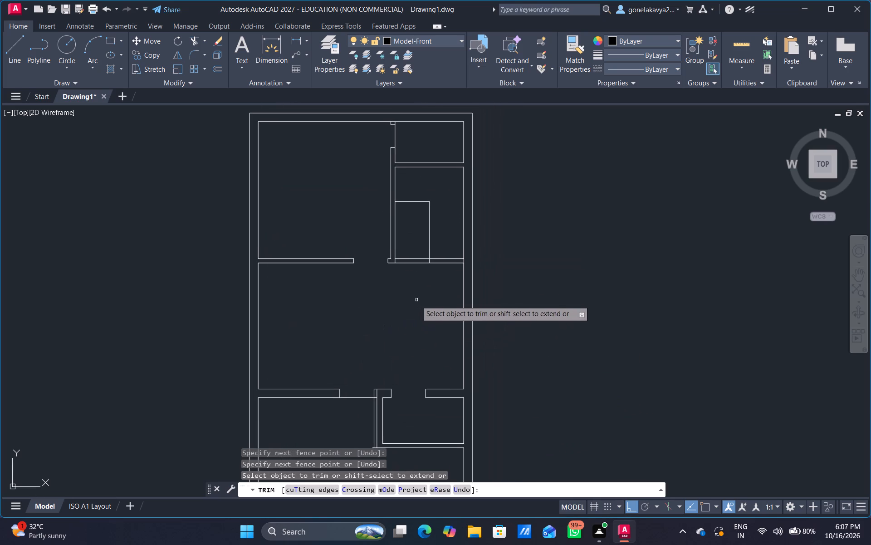
scroll(432, 284, "up", 3)
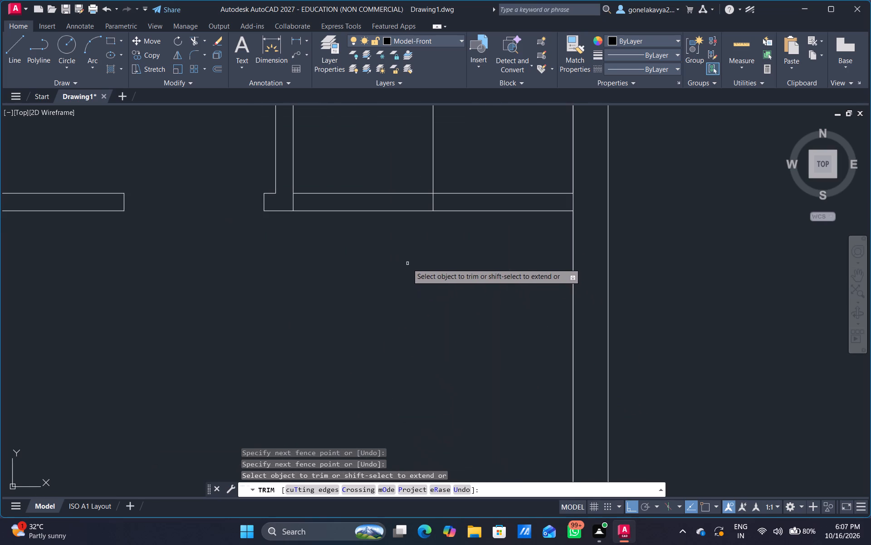
left_click_drag(387, 175, 377, 238)
scroll(365, 219, "down", 2)
middle_click_drag(366, 219, 390, 348)
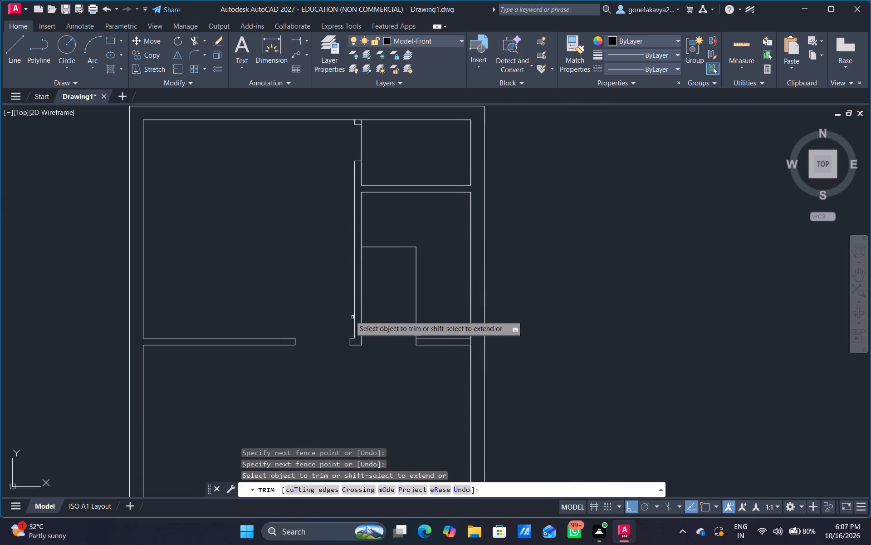
scroll(255, 243, "down", 1)
middle_click_drag(255, 243, 408, 262)
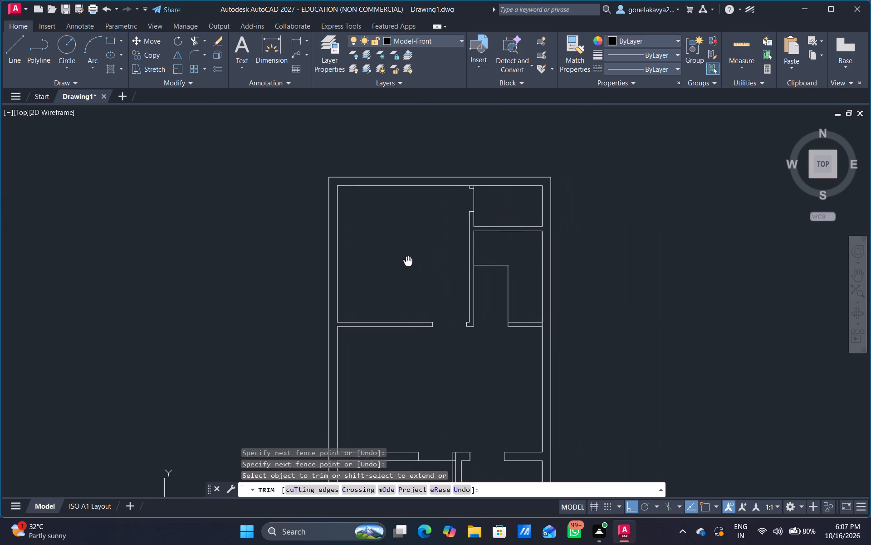
middle_click_drag(408, 262, 332, 241)
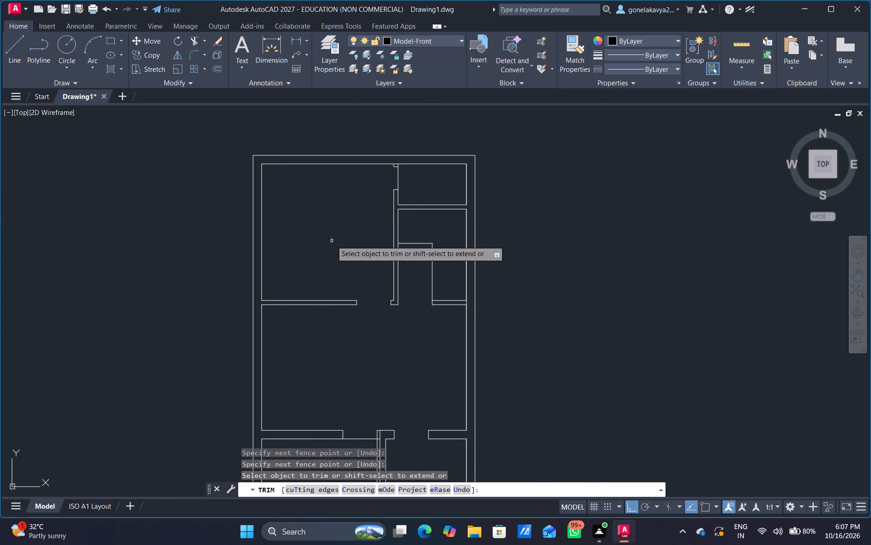
scroll(332, 241, "up", 1)
middle_click_drag(334, 243, 328, 282)
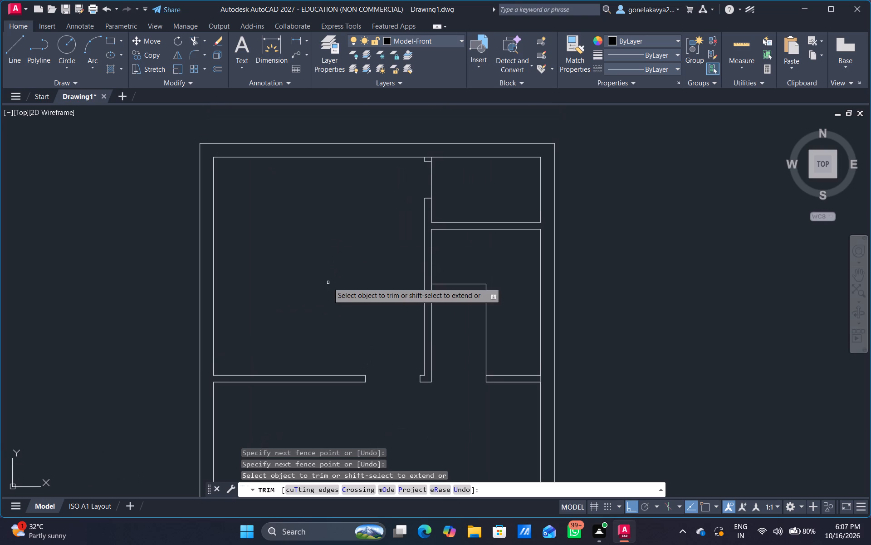
key("Escape")
Draw a narrow upright rectangle about 4" wide and 3' tall in the empty space to the right of the plan.
type("REC")
key("space")
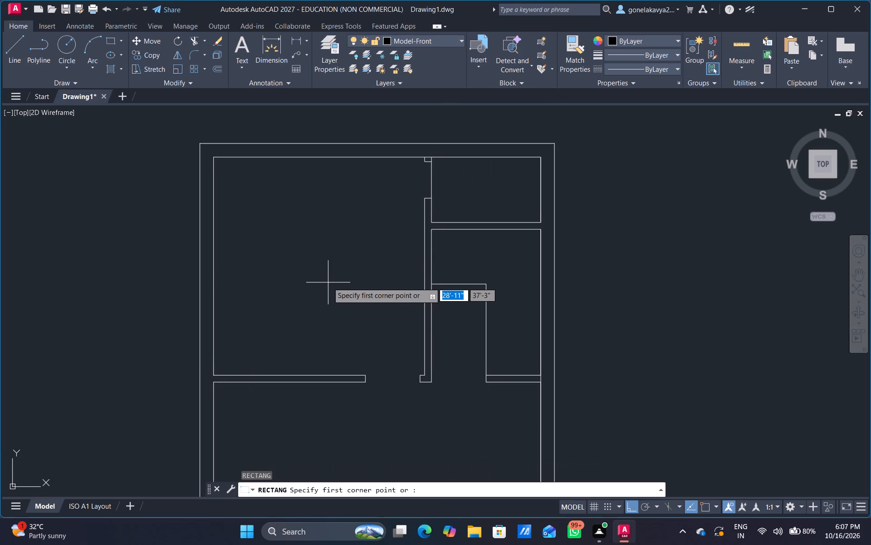
middle_click_drag(585, 252, 421, 251)
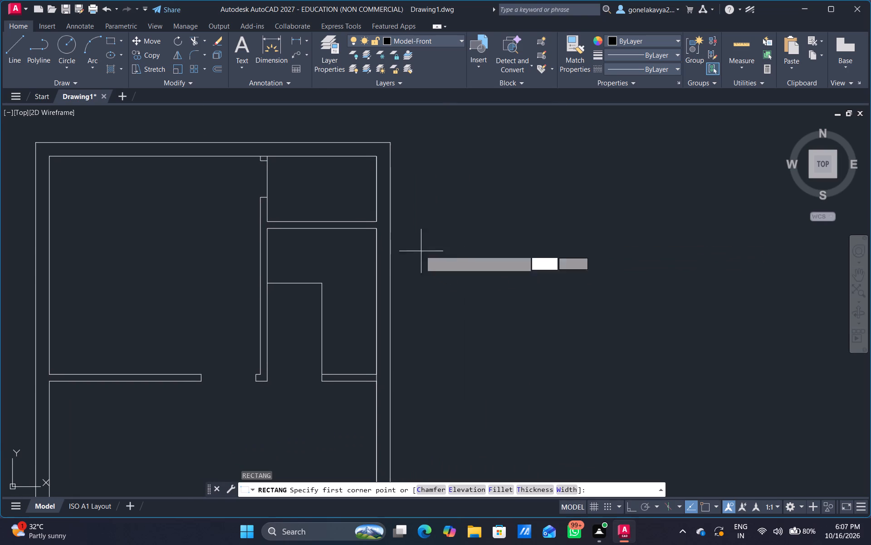
left_click_drag(519, 322, 514, 313)
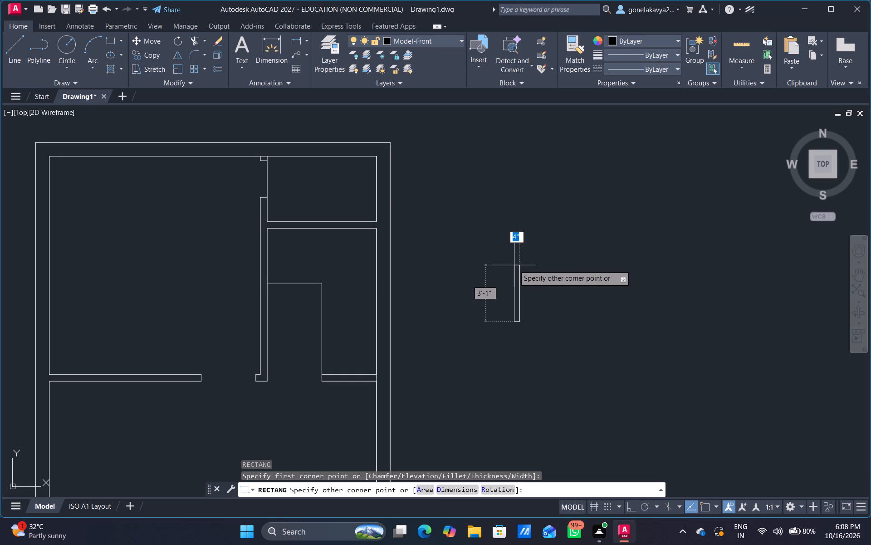
left_click(515, 266)
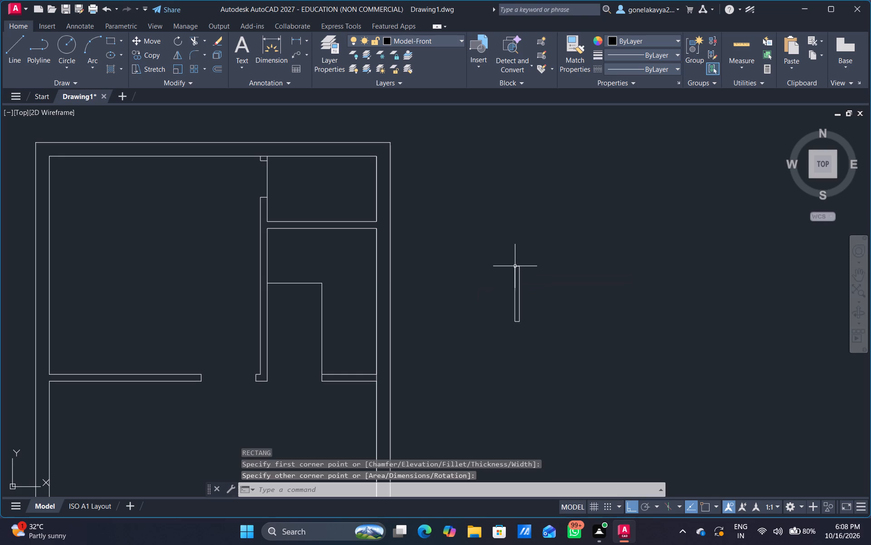
Copy the narrow rectangle 3' to the right.
scroll(533, 301, "down", 1)
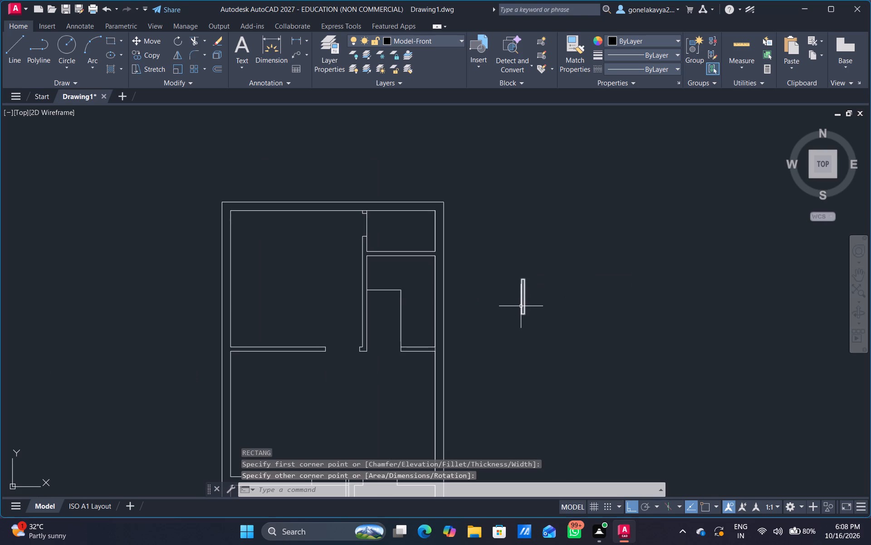
left_click(521, 306)
right_click(521, 306)
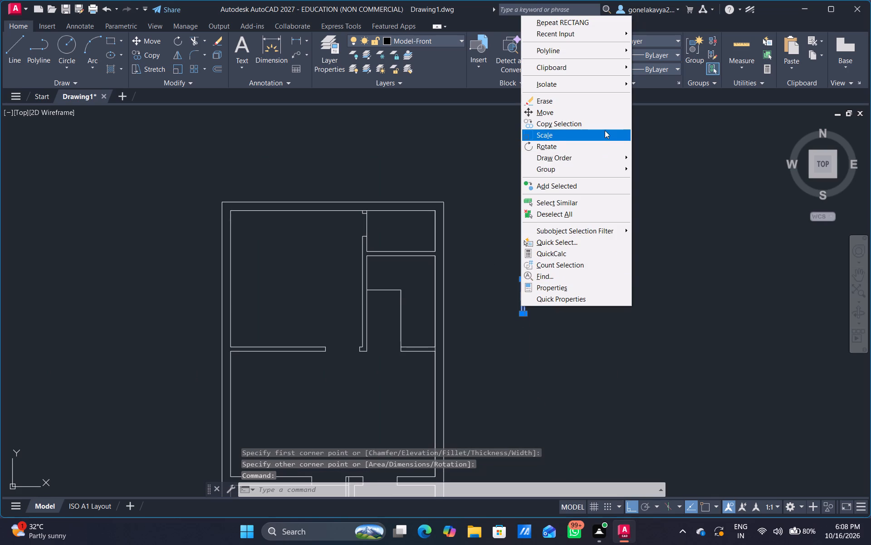
left_click(603, 129)
left_click(574, 290)
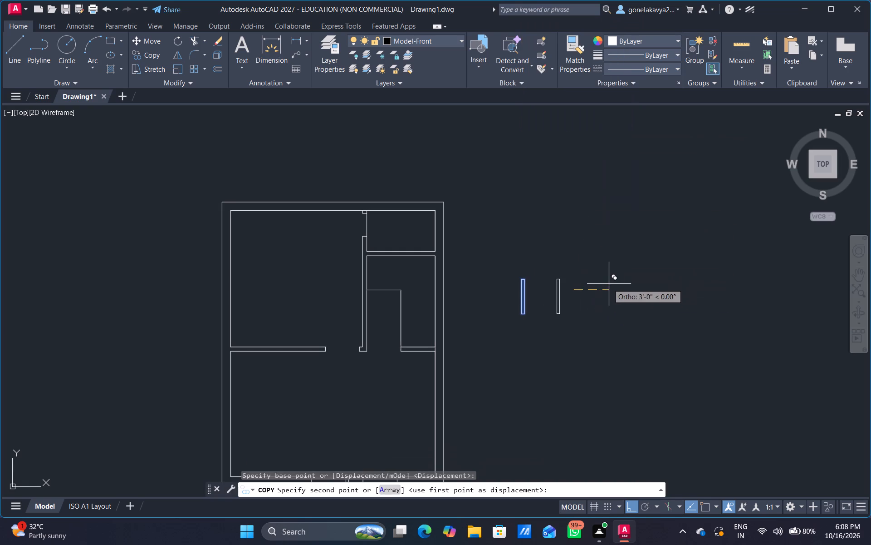
left_click(609, 284)
key("Escape")
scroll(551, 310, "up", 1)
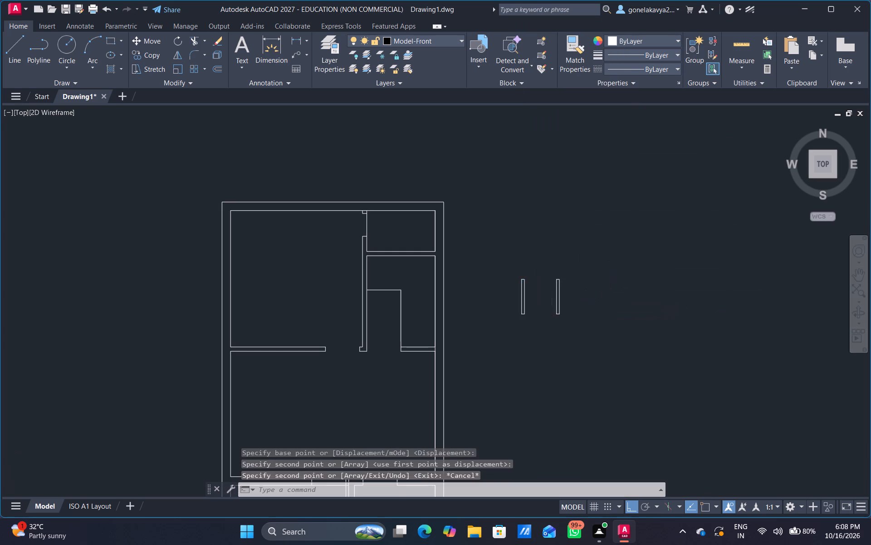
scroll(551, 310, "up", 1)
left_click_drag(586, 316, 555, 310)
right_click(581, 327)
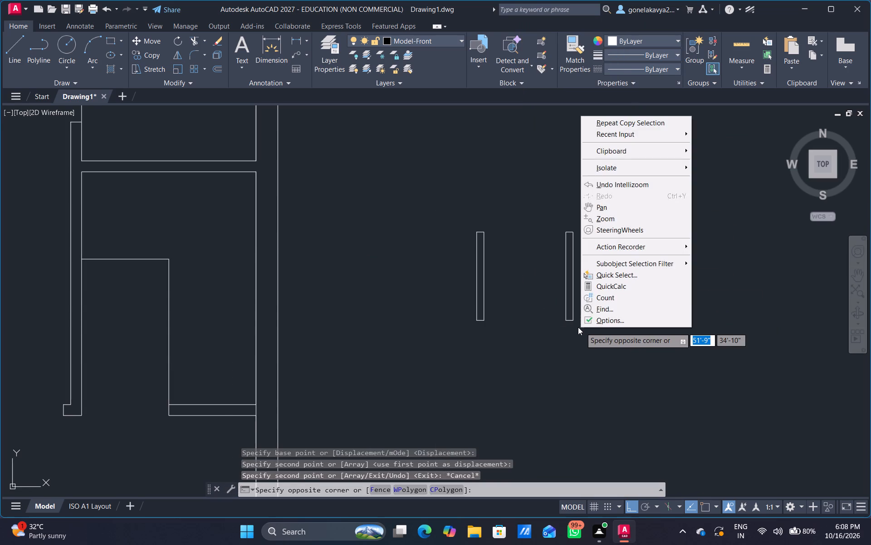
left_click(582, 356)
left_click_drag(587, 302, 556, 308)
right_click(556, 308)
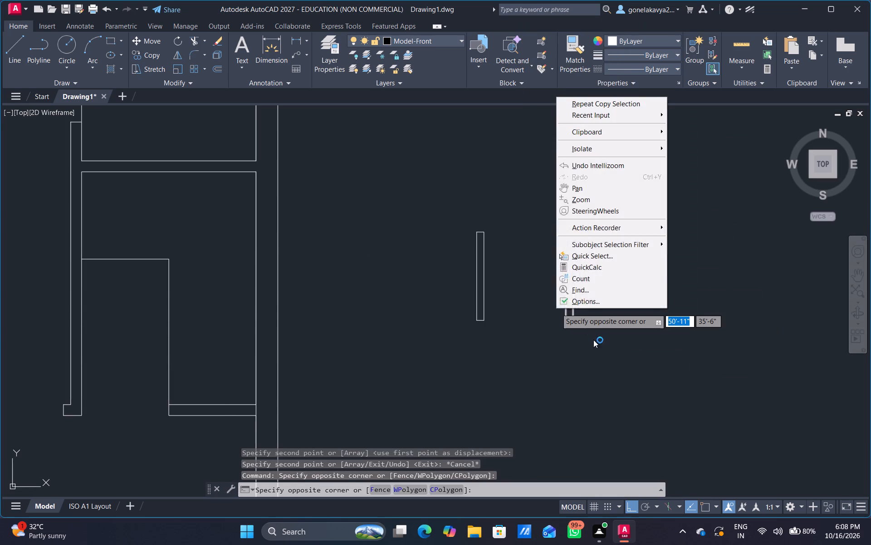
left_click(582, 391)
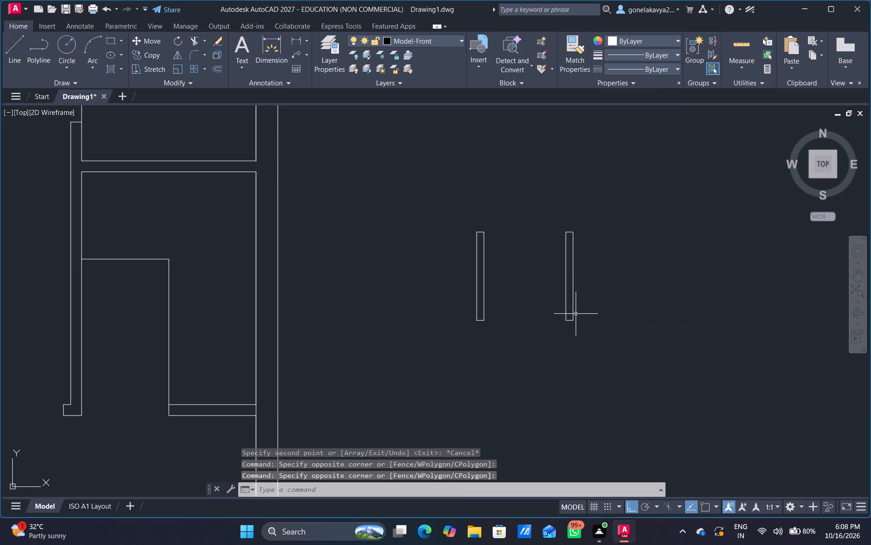
Rotate the copied narrow rectangle 90° about a point below it so that it lies horizontal.
left_click(573, 319)
right_click(573, 319)
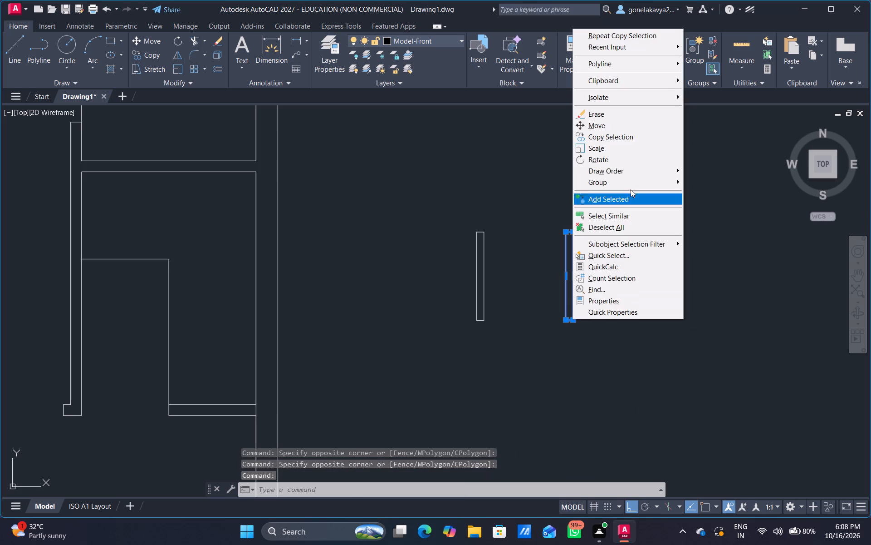
left_click(641, 158)
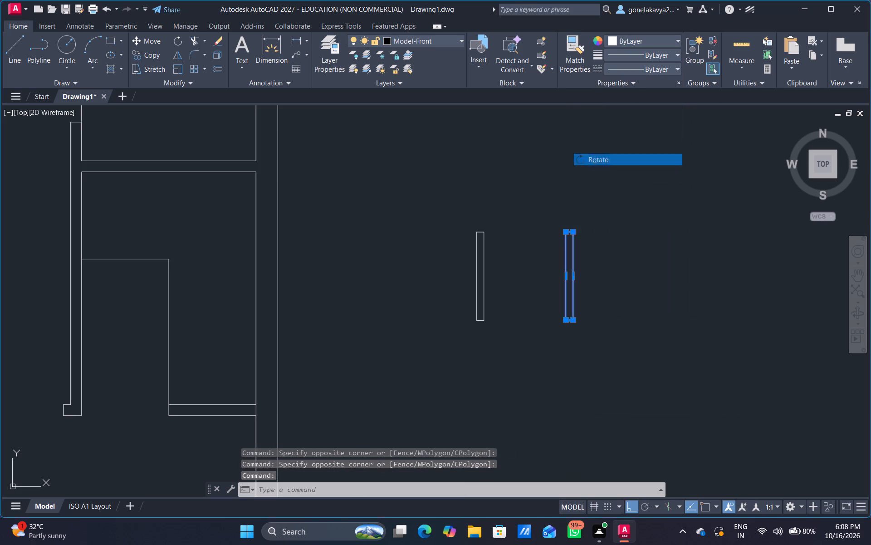
left_click(655, 416)
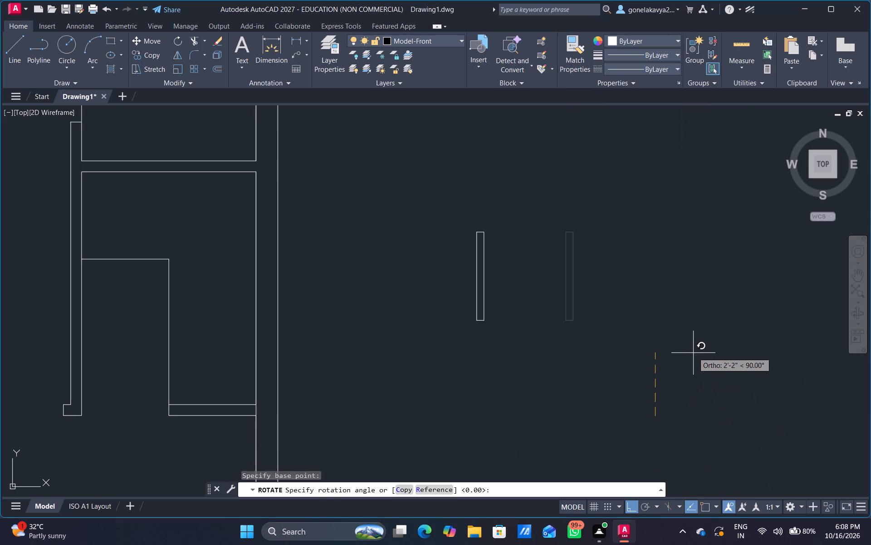
scroll(693, 327, "down", 3)
left_click(693, 327)
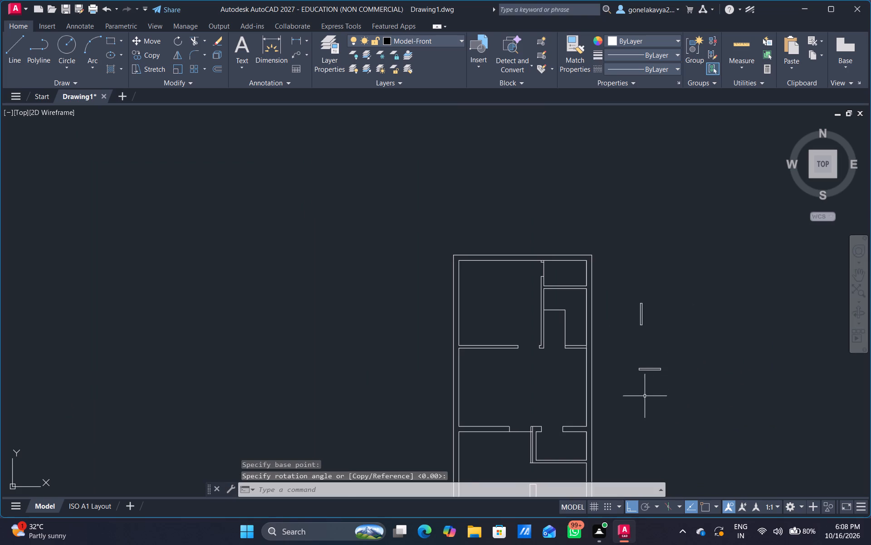
Copy the horizontal rectangle, with ortho off, to the upper jamb of the door opening at the top of the vertical partition.
scroll(630, 391, "up", 2)
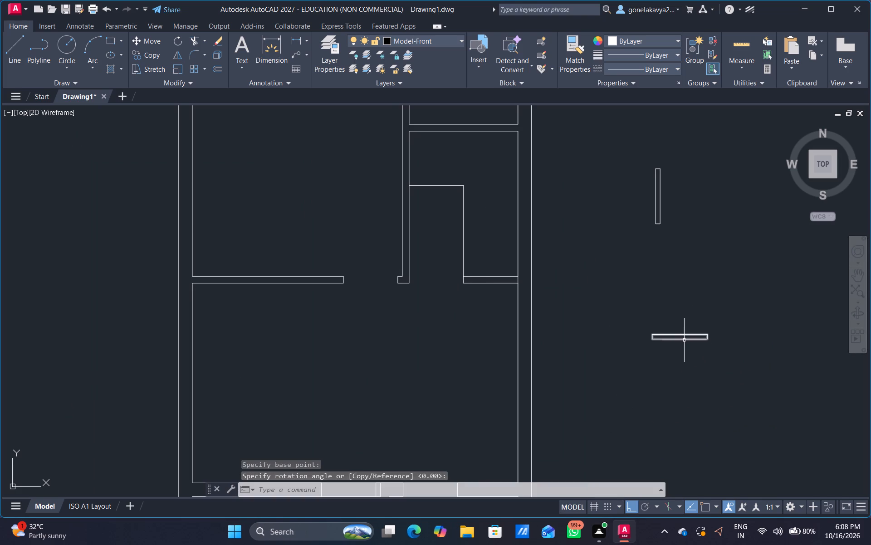
left_click(684, 340)
right_click(684, 340)
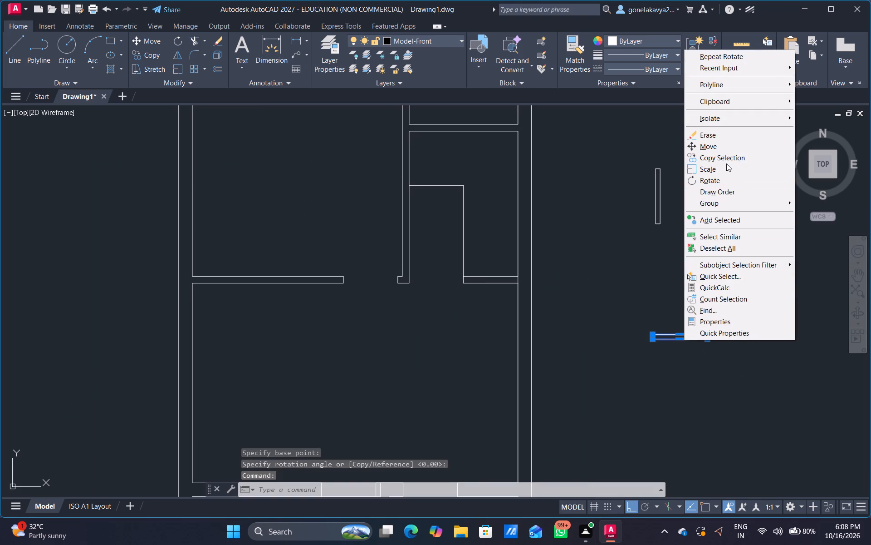
left_click(720, 159)
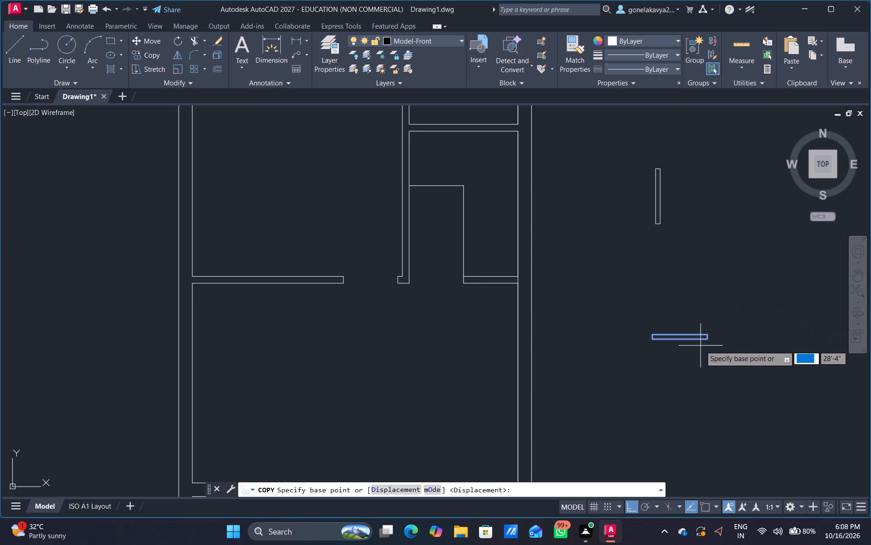
scroll(700, 346, "up", 1)
left_click_drag(700, 346, 691, 420)
left_click(631, 512)
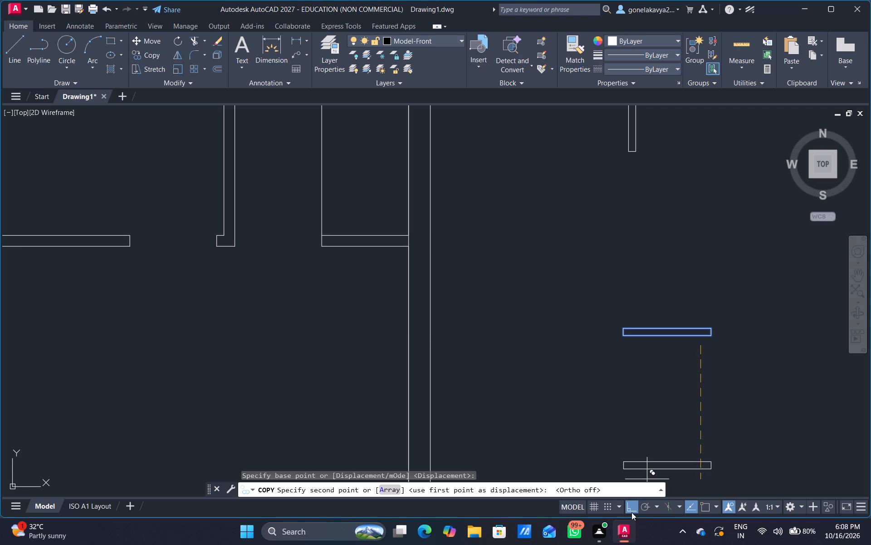
middle_click_drag(233, 186, 370, 326)
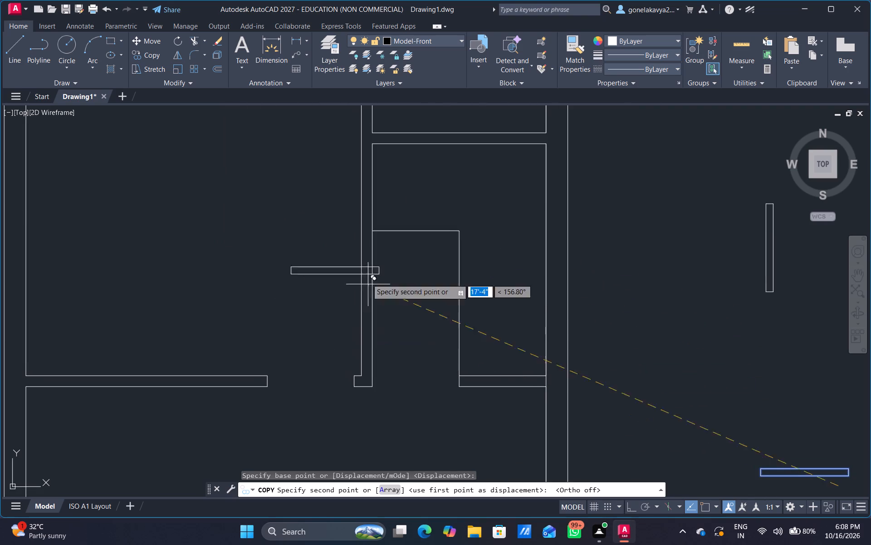
middle_click_drag(320, 148, 371, 387)
scroll(420, 297, "up", 2)
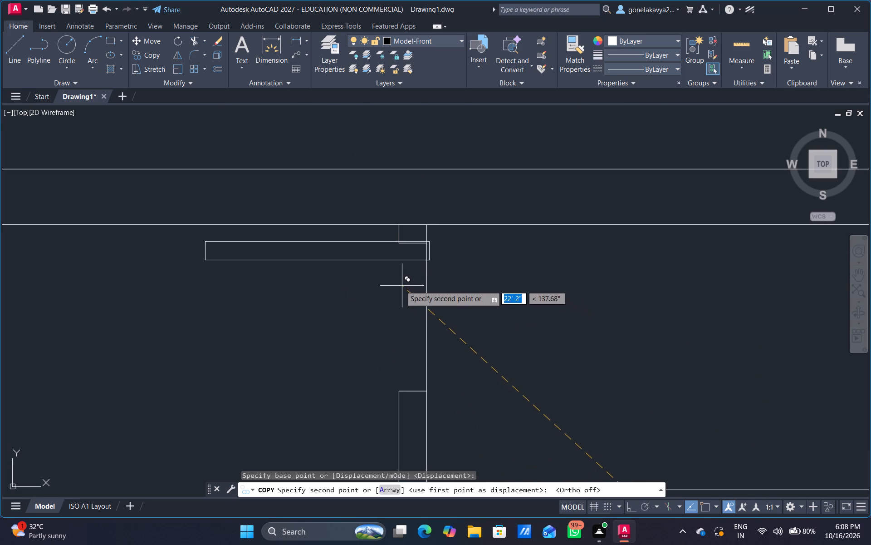
scroll(388, 294, "up", 1)
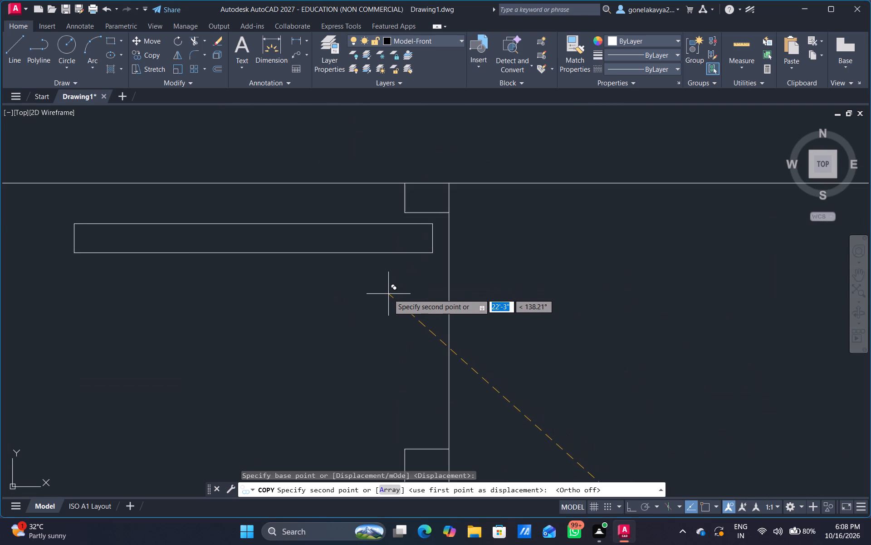
scroll(389, 293, "up", 1)
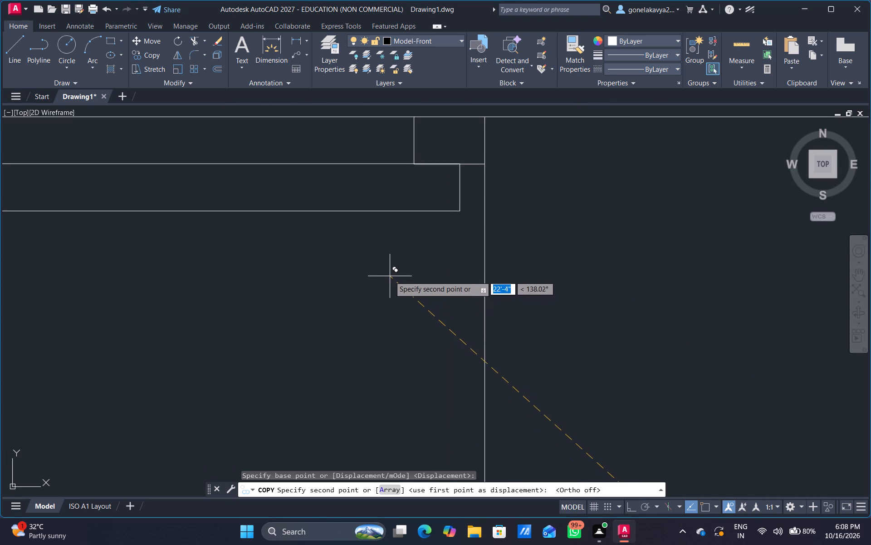
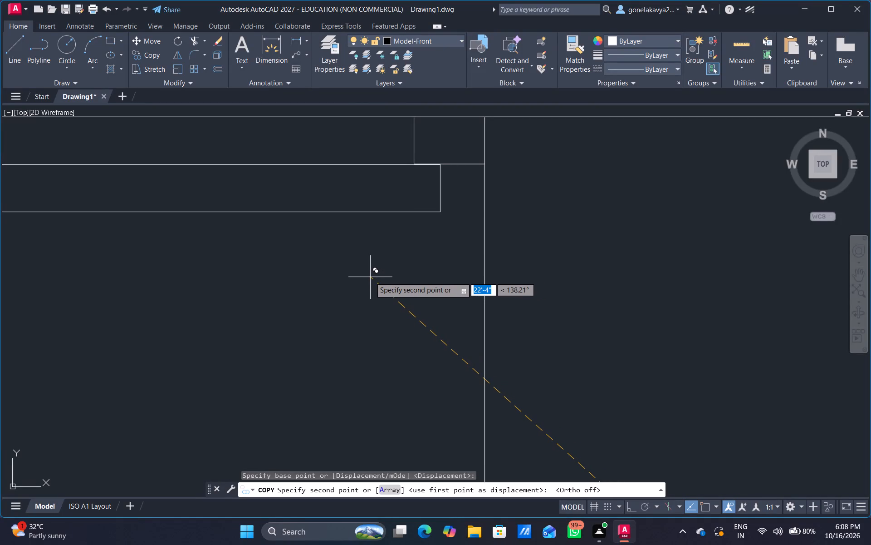
Place the copy of the horizontal rectangle against the upper jamb of the door opening at the top of the vertical partition.
left_click(372, 276)
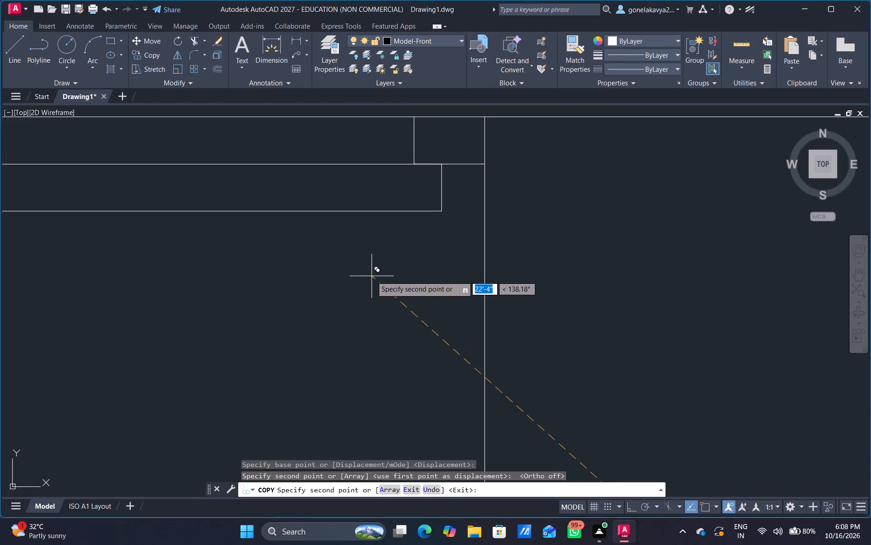
scroll(386, 274, "down", 3)
middle_click_drag(454, 329, 464, 232)
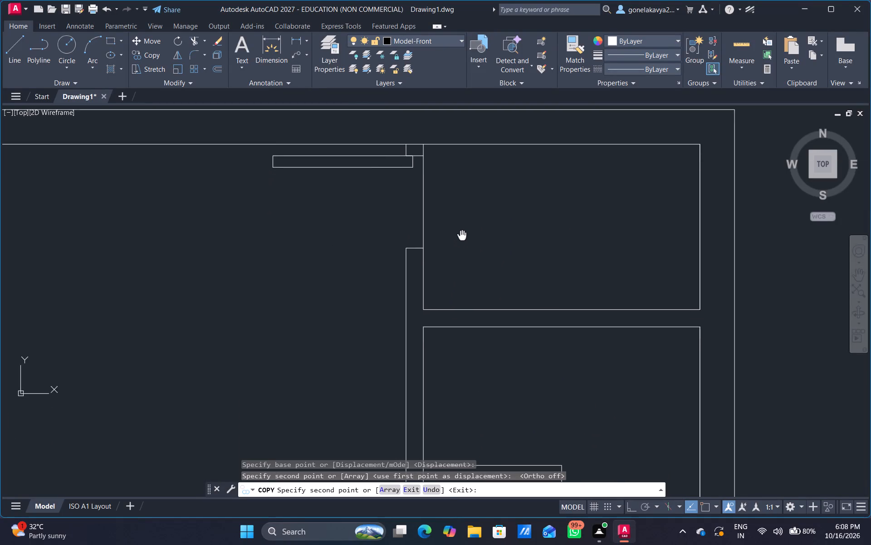
middle_click_drag(464, 232, 466, 203)
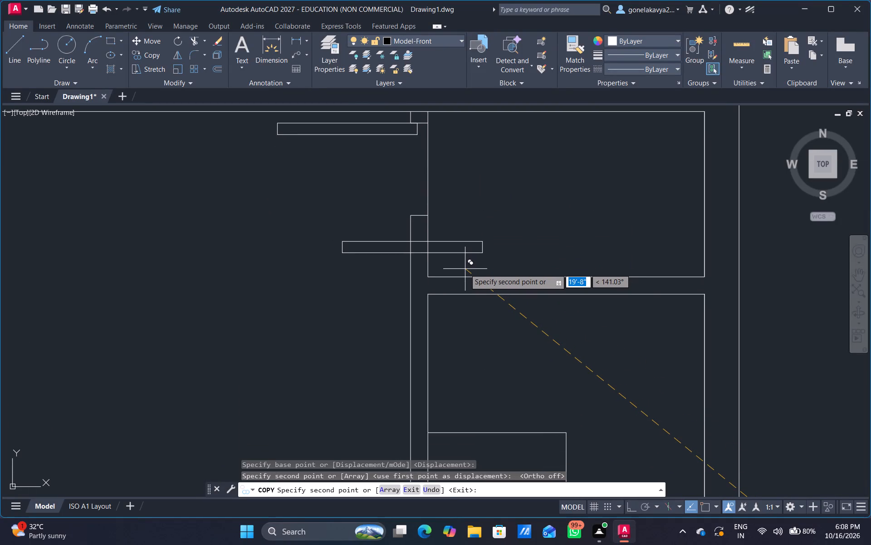
key("Escape")
Copy the upright narrow rectangle from beside the plan to the right jamb of the door opening in the upper horizontal partition.
scroll(566, 329, "down", 4)
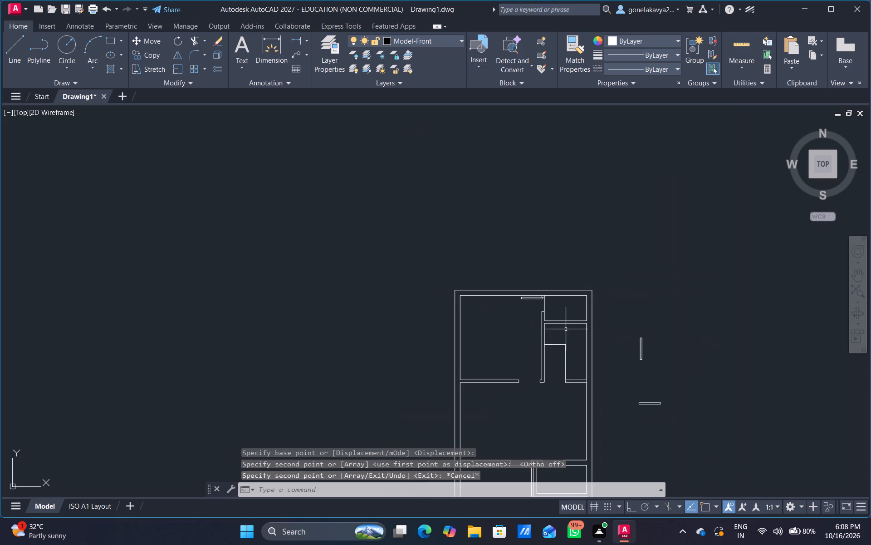
middle_click_drag(566, 330, 531, 244)
scroll(641, 292, "up", 2)
middle_click_drag(616, 283, 632, 366)
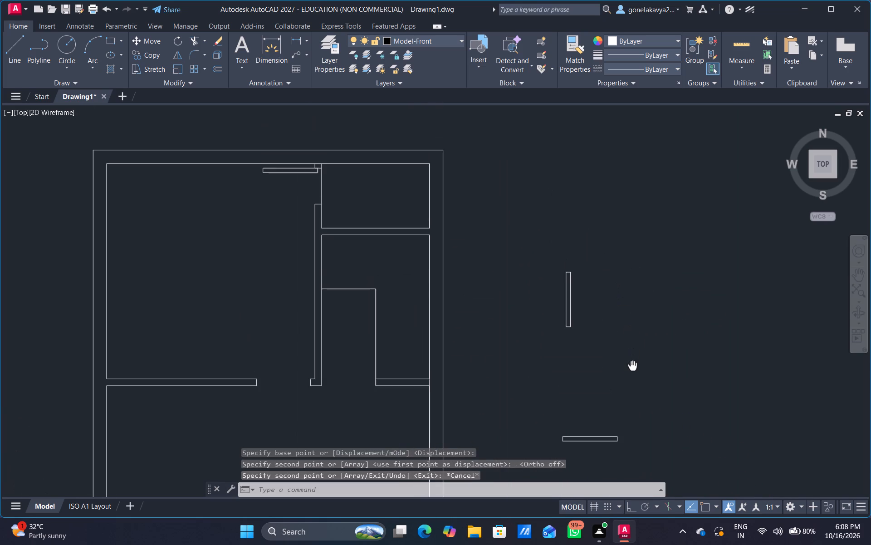
middle_click_drag(632, 366, 629, 351)
scroll(588, 323, "up", 2)
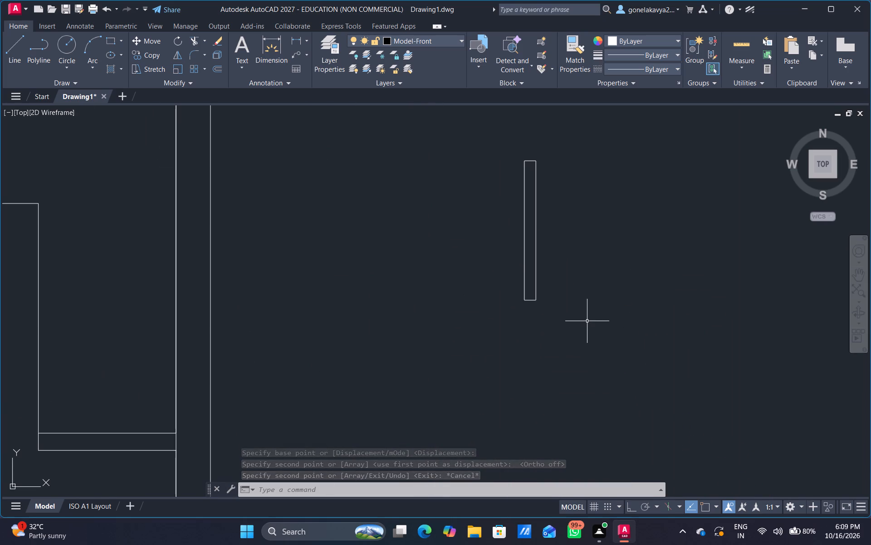
left_click(533, 299)
right_click(533, 299)
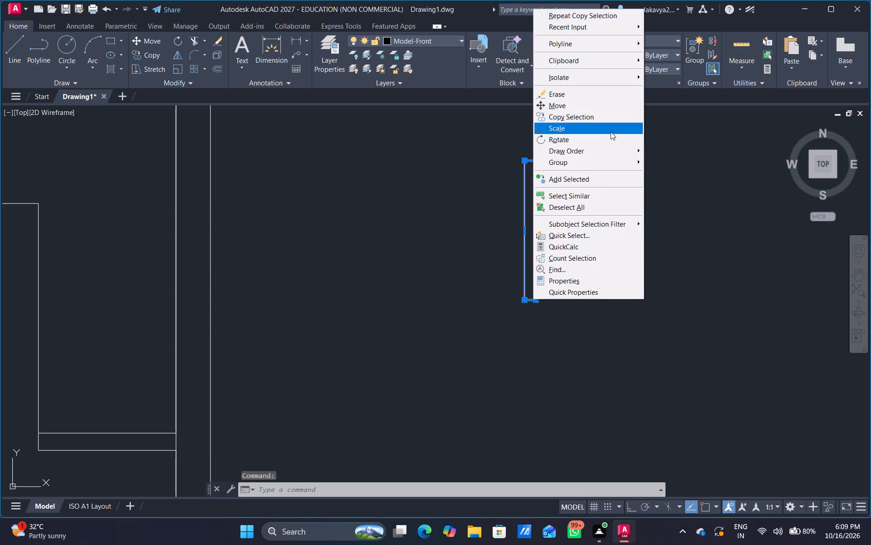
left_click(608, 120)
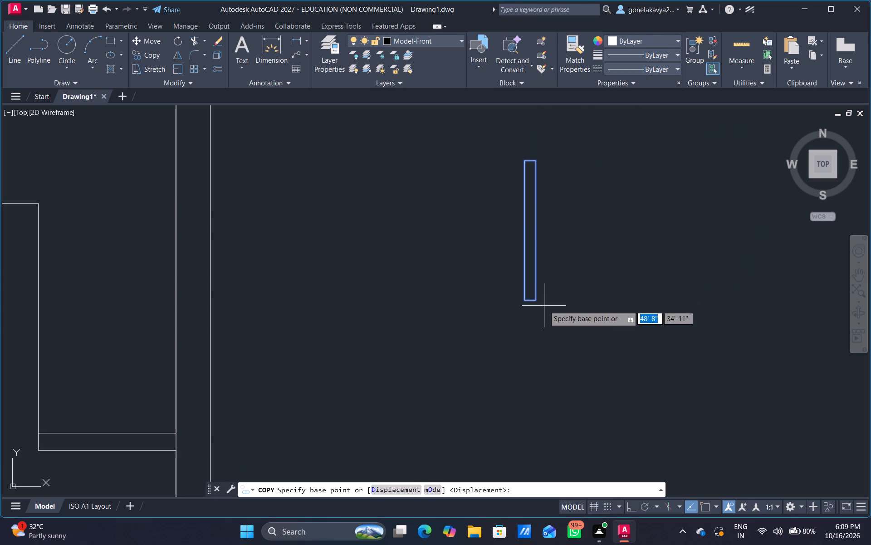
left_click(539, 299)
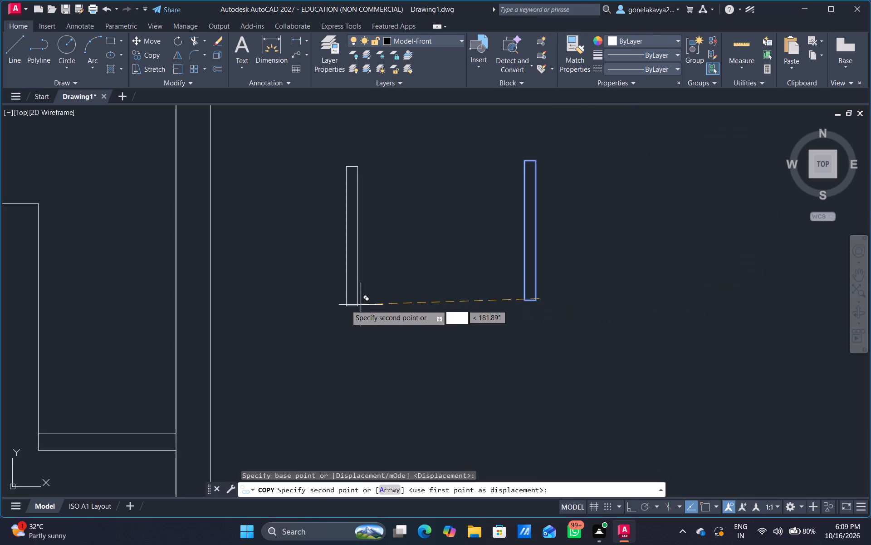
scroll(230, 314, "down", 2)
middle_click_drag(144, 325, 484, 324)
scroll(411, 355, "up", 4)
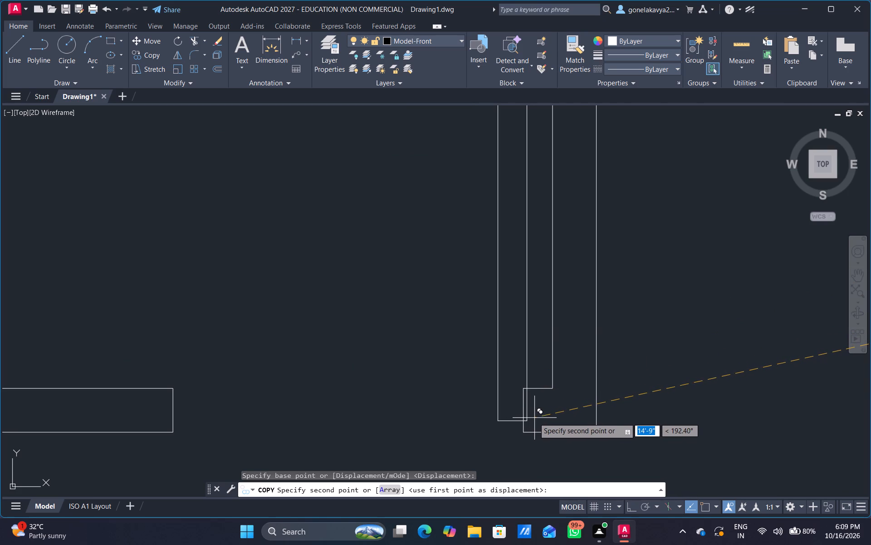
left_click(531, 418)
Place another copy of the upright rectangle at the right jamb of the left door opening in the lower cross wall.
scroll(529, 418, "down", 4)
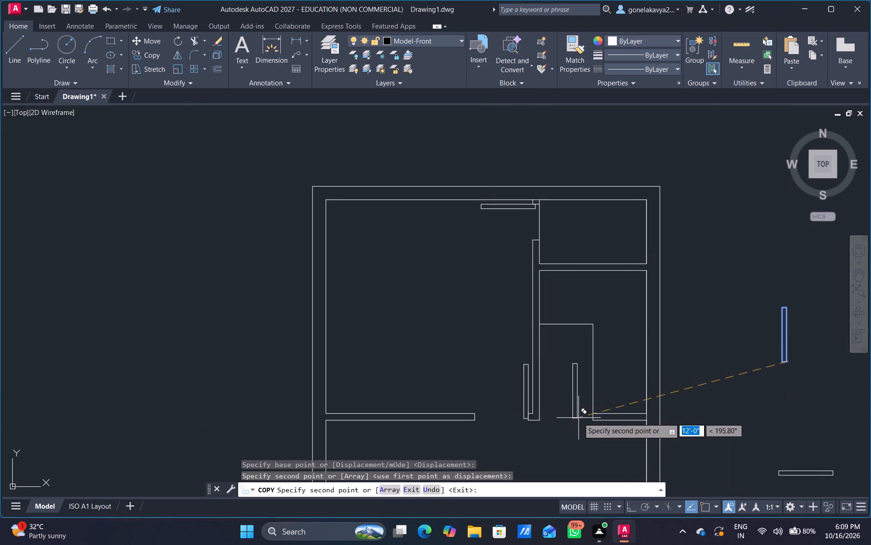
middle_click_drag(580, 417, 566, 210)
middle_click_drag(478, 440, 476, 438)
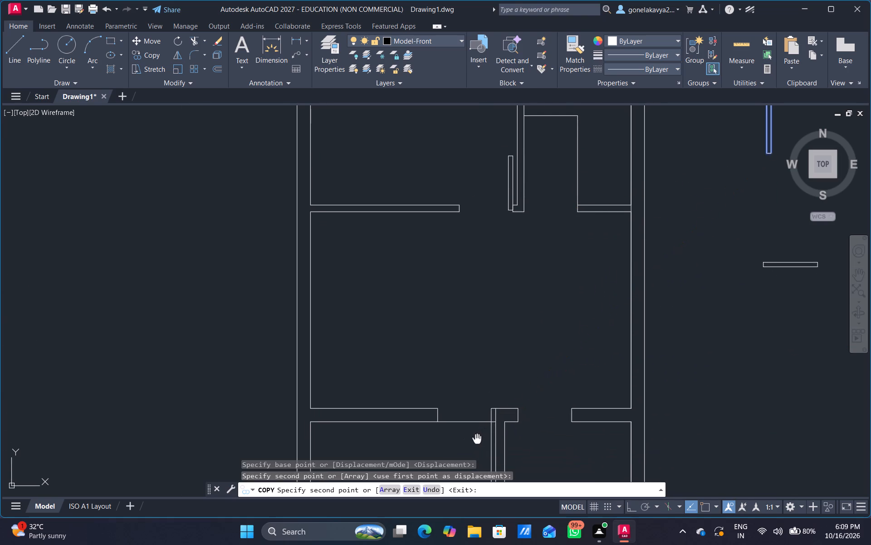
middle_click_drag(476, 438, 475, 392)
scroll(489, 376, "up", 3)
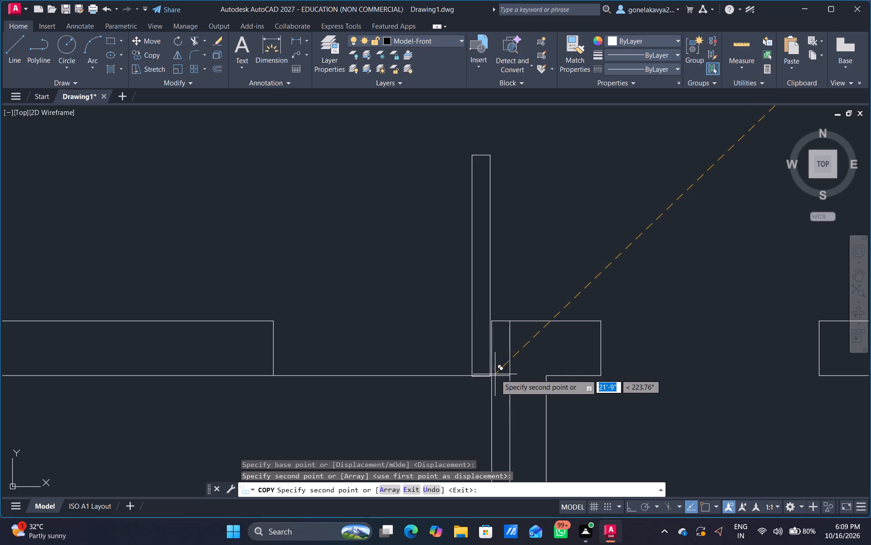
scroll(499, 372, "up", 5)
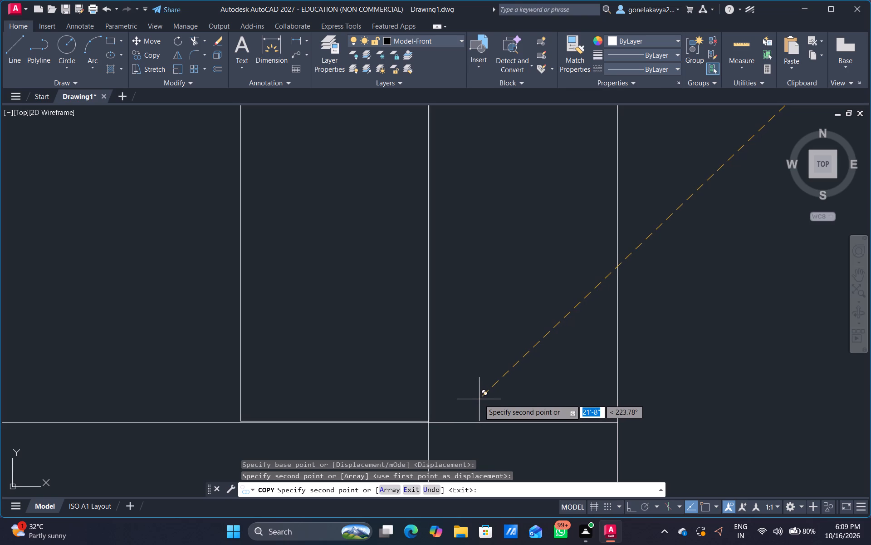
left_click(479, 400)
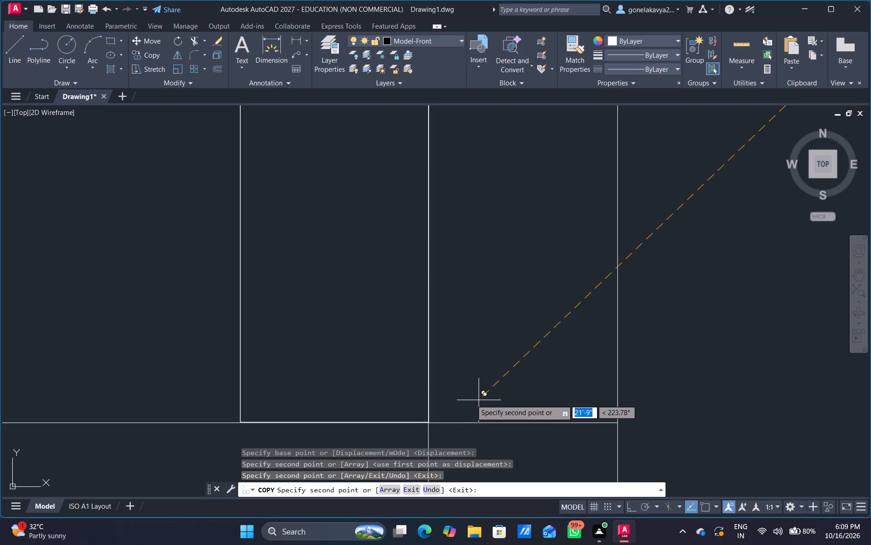
Place another copy of the upright rectangle at the left jamb of the right door opening in the lower cross wall, hanging downward.
scroll(349, 382, "down", 4)
scroll(585, 421, "down", 1)
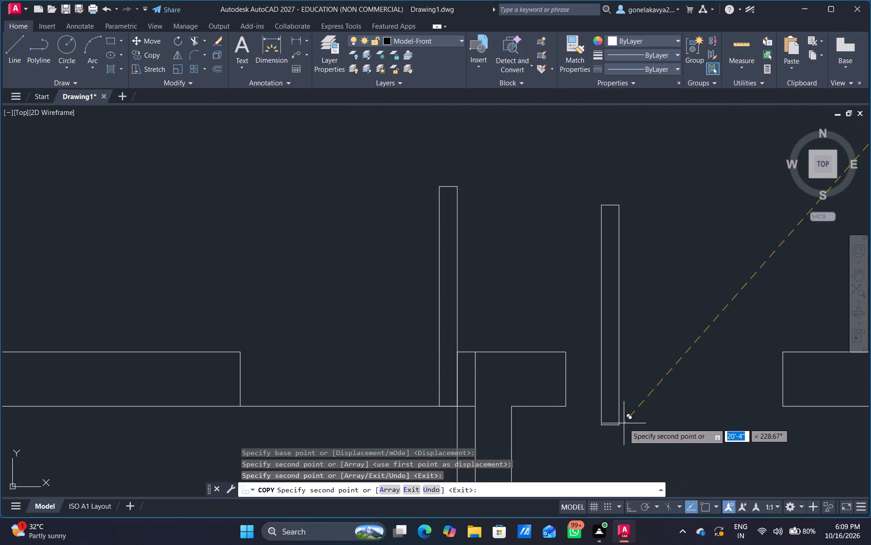
middle_click_drag(624, 423, 444, 266)
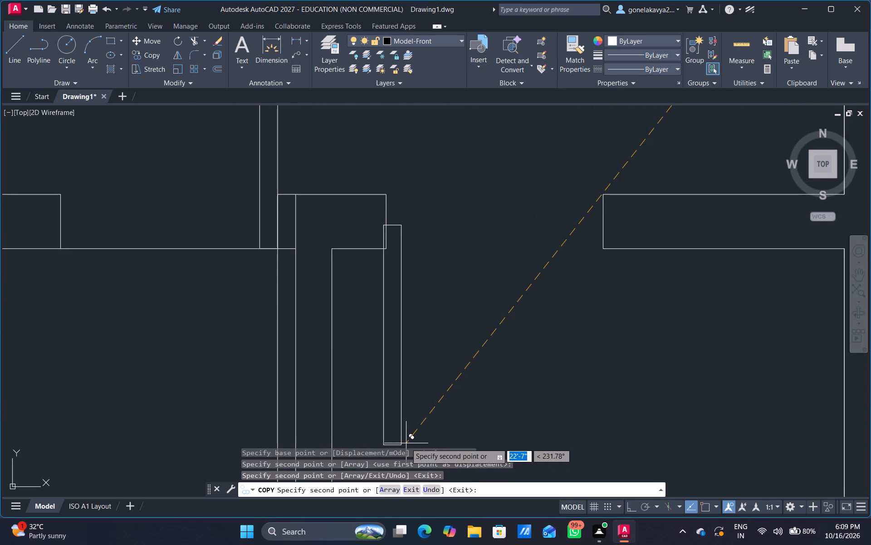
scroll(406, 443, "up", 2)
middle_click_drag(416, 472, 420, 544)
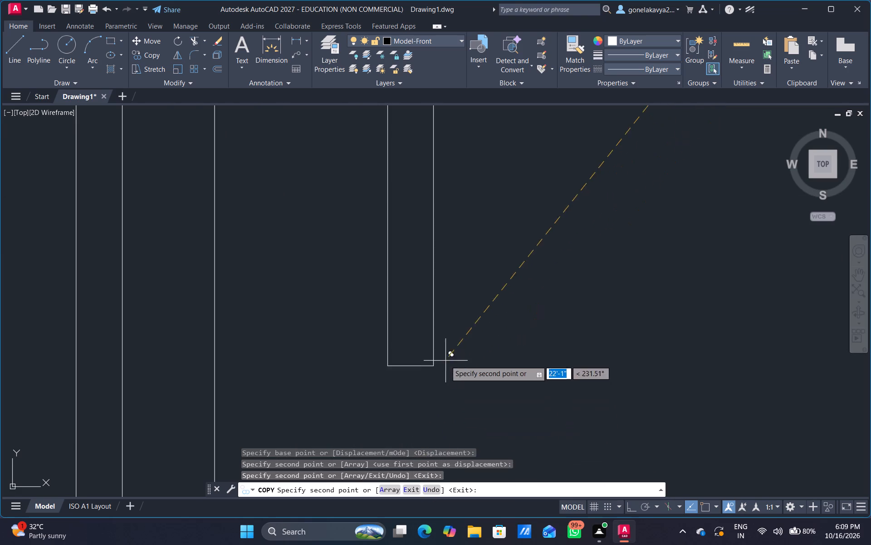
middle_click_drag(445, 362, 449, 489)
scroll(447, 493, "down", 1)
scroll(465, 374, "down", 2)
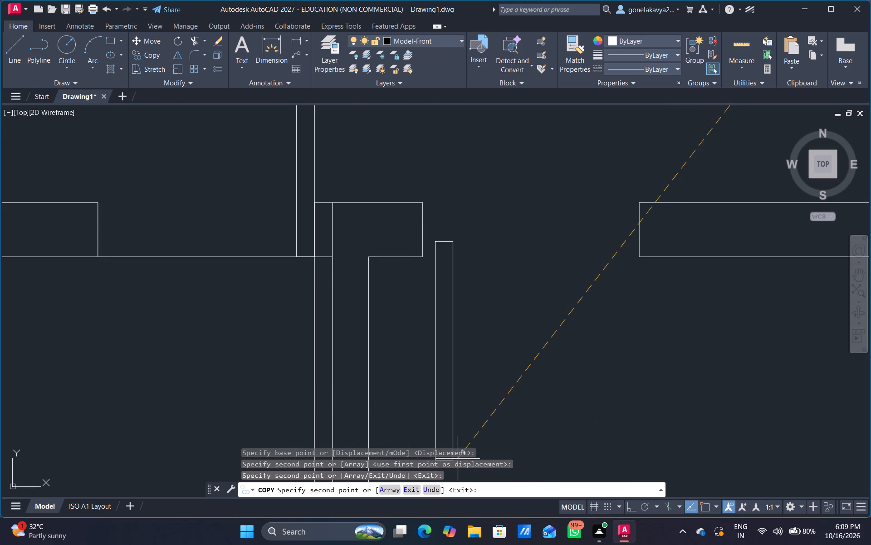
scroll(489, 434, "down", 2)
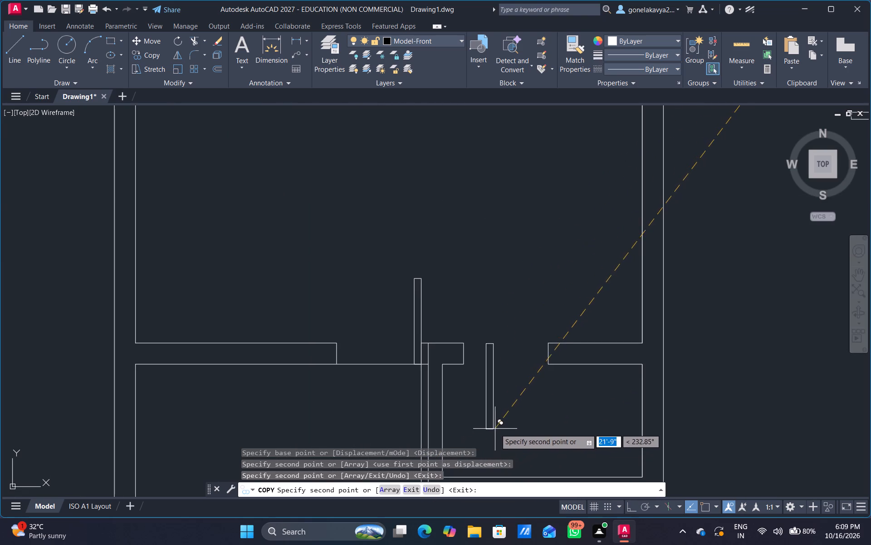
middle_click_drag(483, 437, 463, 264)
left_click_drag(470, 307, 458, 287)
scroll(463, 274, "up", 1)
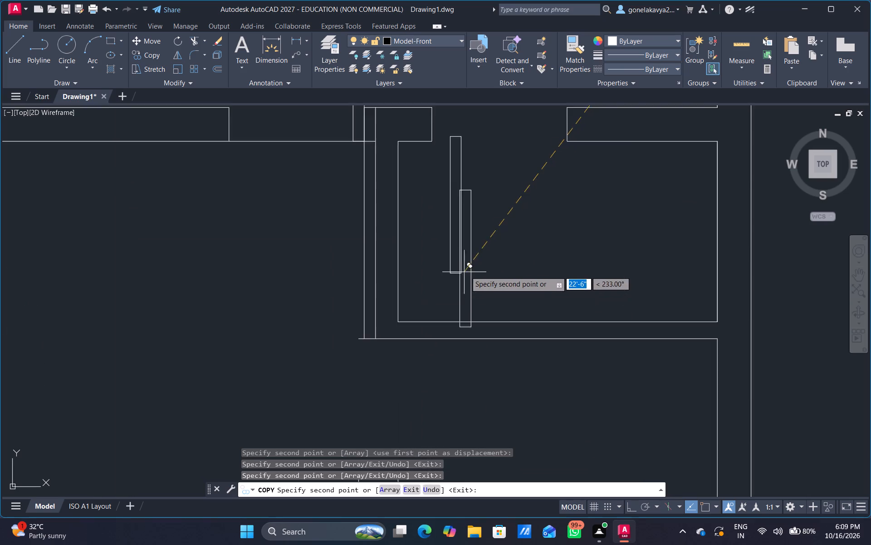
scroll(465, 271, "up", 1)
middle_click_drag(467, 271, 475, 373)
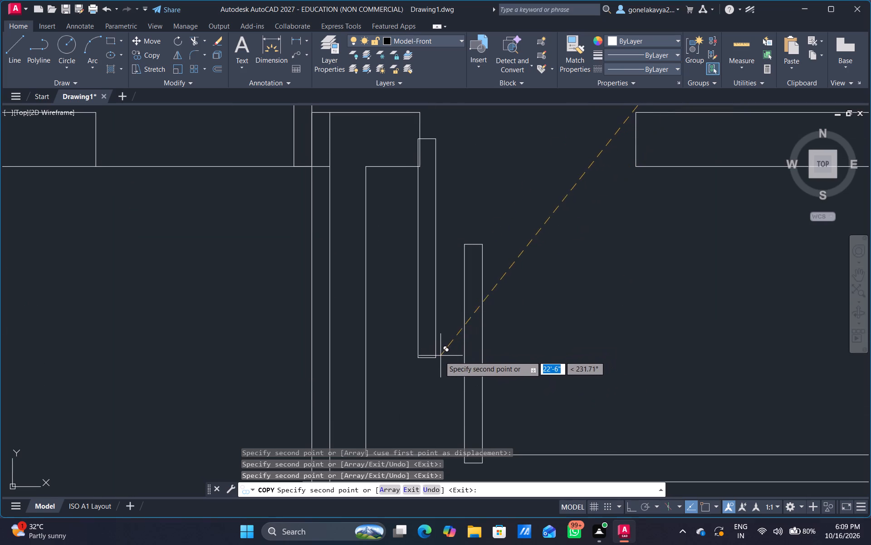
left_click(442, 357)
scroll(489, 342, "down", 3)
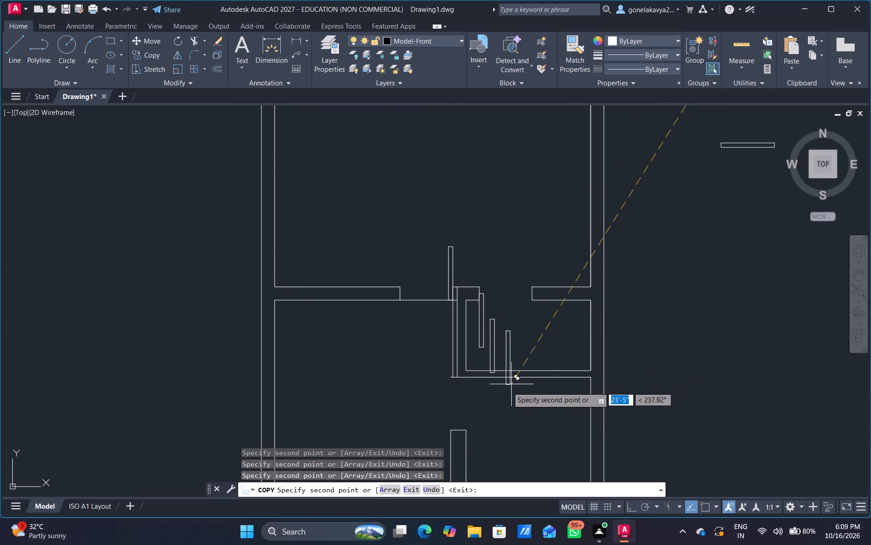
middle_click_drag(499, 406, 477, 209)
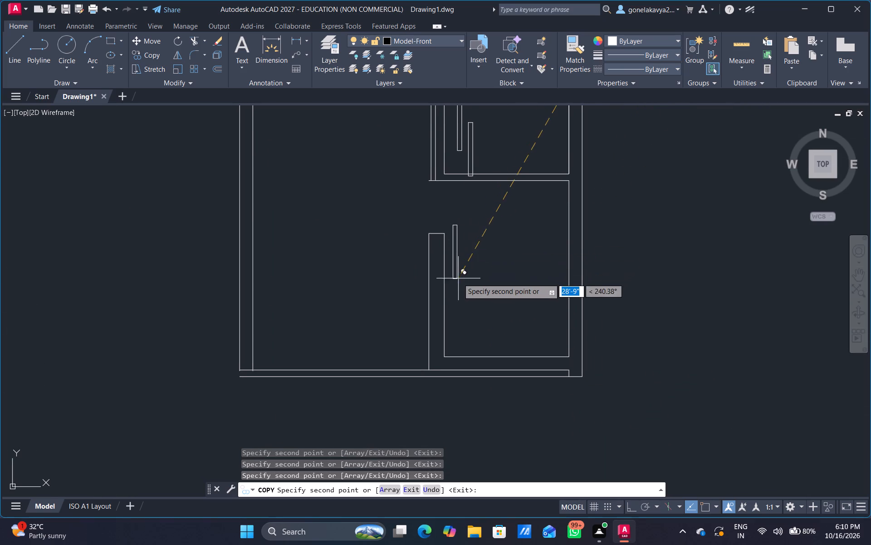
key("Escape")
Delete the stray upright rectangle standing free in the small room below the right door opening of the lower cross wall.
scroll(485, 188, "up", 1)
middle_click_drag(487, 191, 489, 375)
left_click(469, 308)
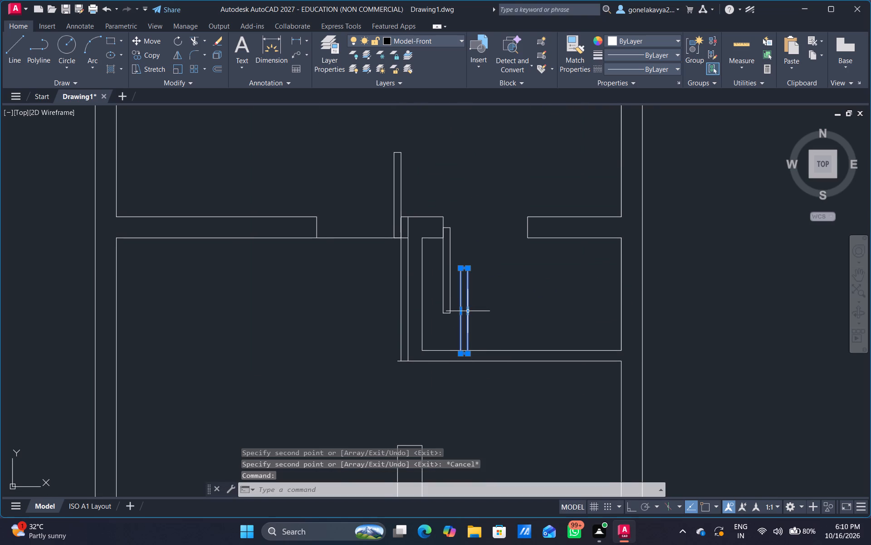
key("Delete")
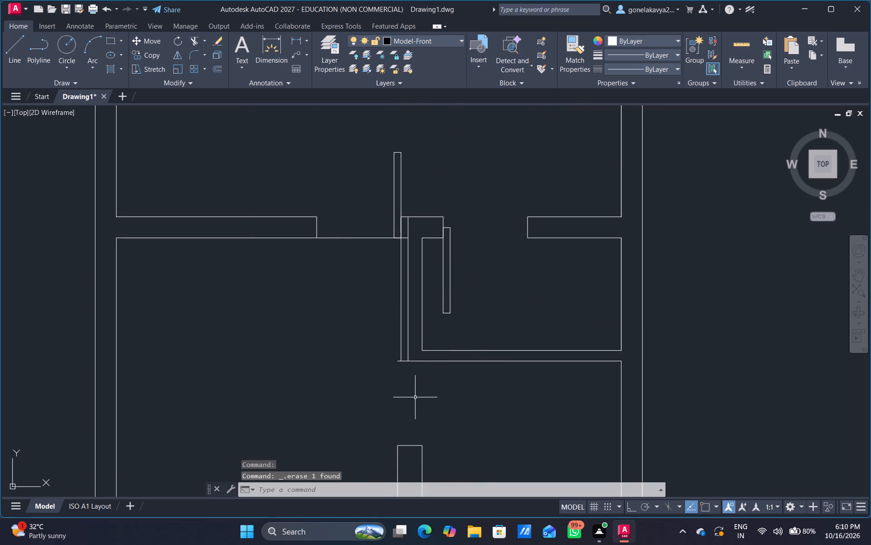
Trim the short line end sticking out past the lower-left corner of the small room below the cross wall.
scroll(414, 395, "up", 2)
middle_click_drag(413, 397, 421, 434)
type("TR")
key("space")
scroll(381, 367, "up", 1)
left_click_drag(382, 326, 377, 350)
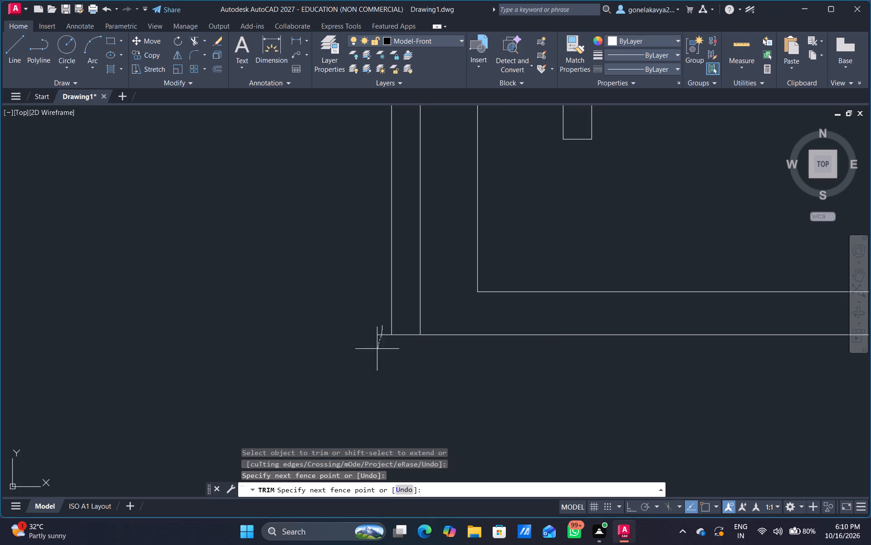
left_click_drag(377, 350, 376, 356)
scroll(376, 356, "down", 2)
middle_click_drag(456, 290, 466, 339)
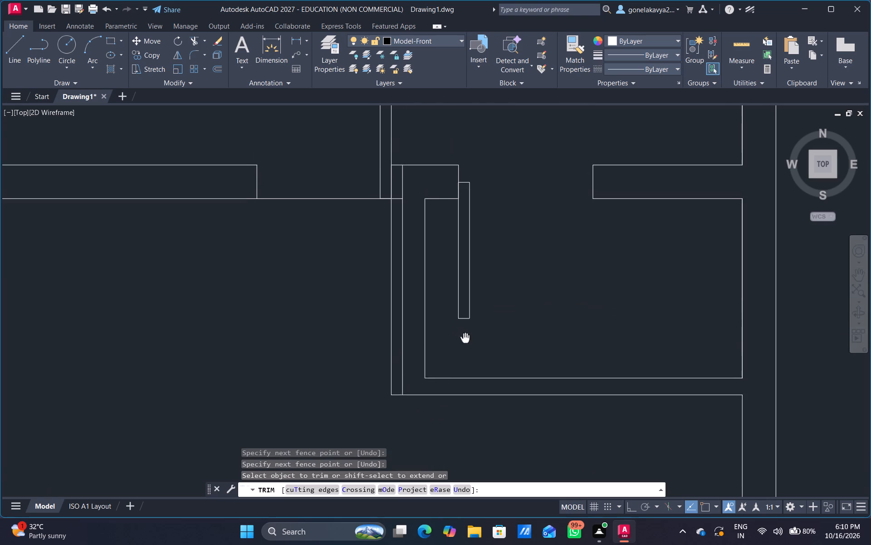
middle_click_drag(466, 339, 467, 340)
scroll(264, 271, "up", 1)
middle_click_drag(264, 271, 269, 398)
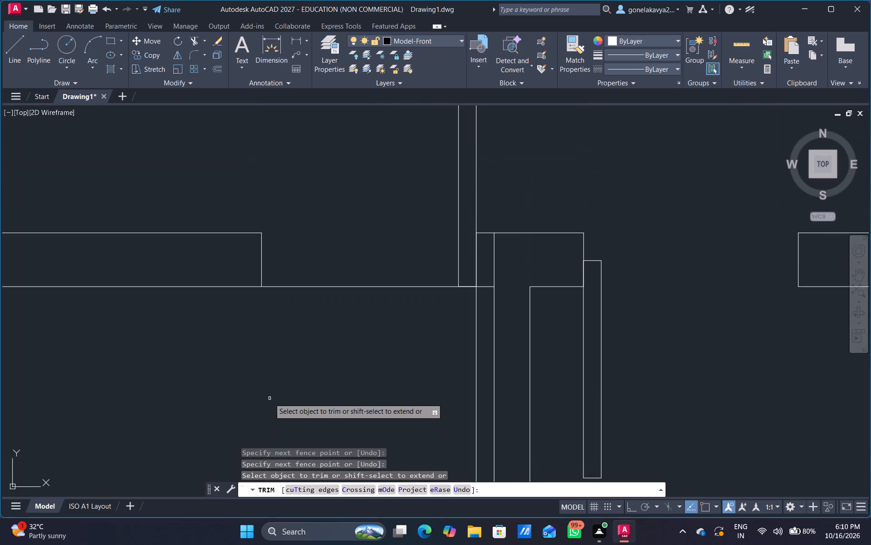
key("Escape")
Offset the left line of the partition below the cross wall 3' to the left, and offset the resulting line another 3' left.
key("o")
key("Return")
type("3'")
key("Return")
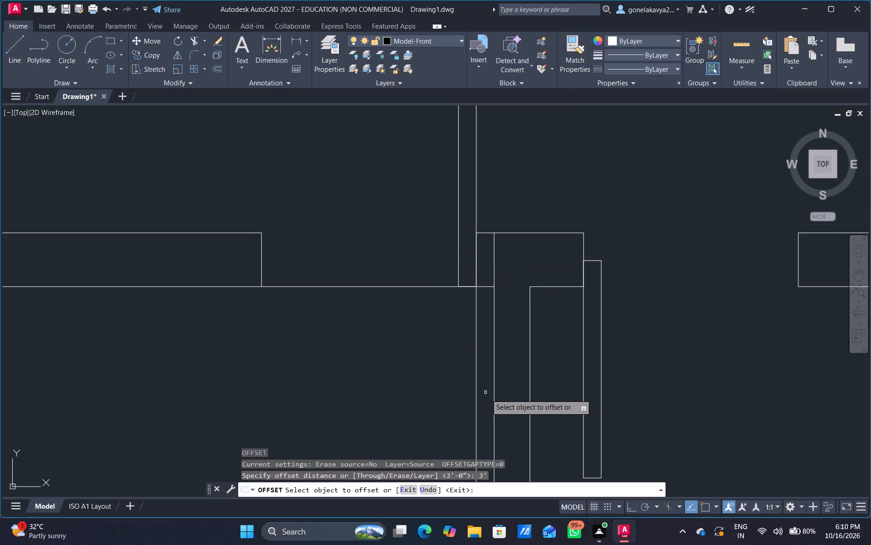
left_click(476, 397)
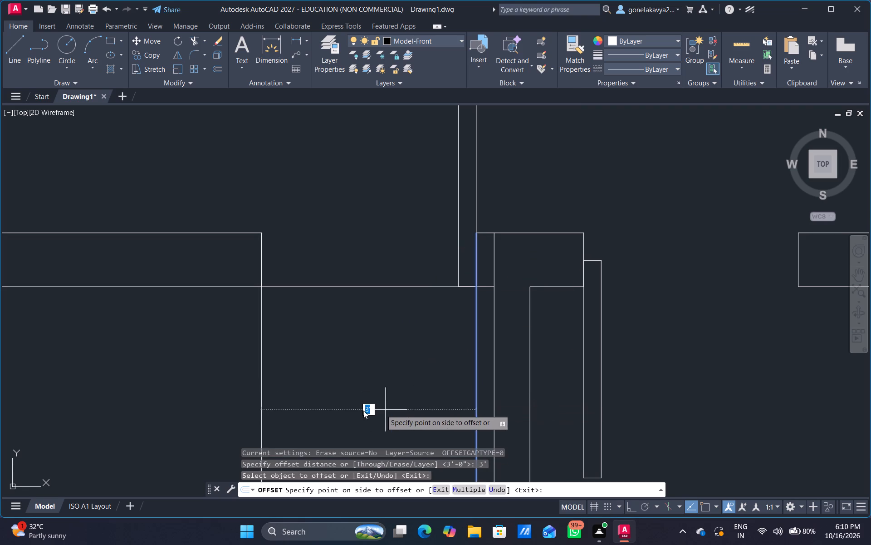
left_click(363, 411)
left_click(262, 383)
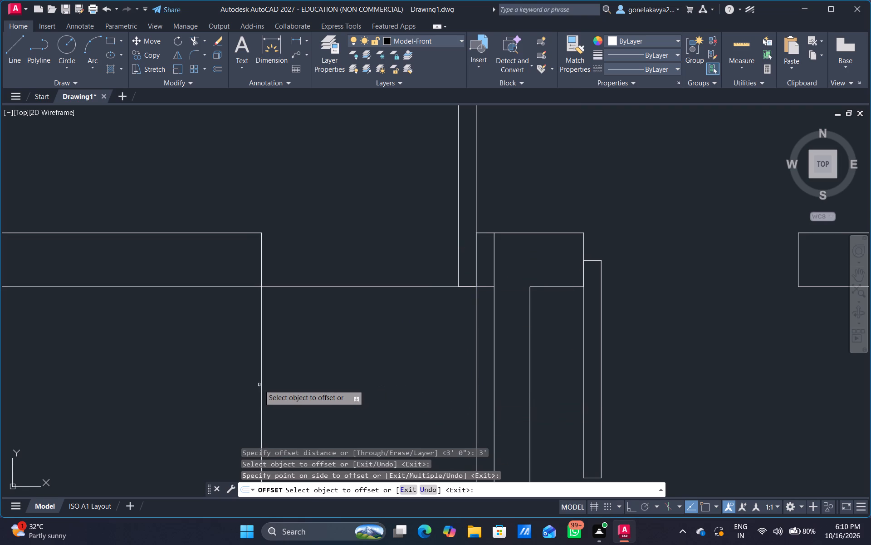
left_click(262, 385)
left_click(196, 394)
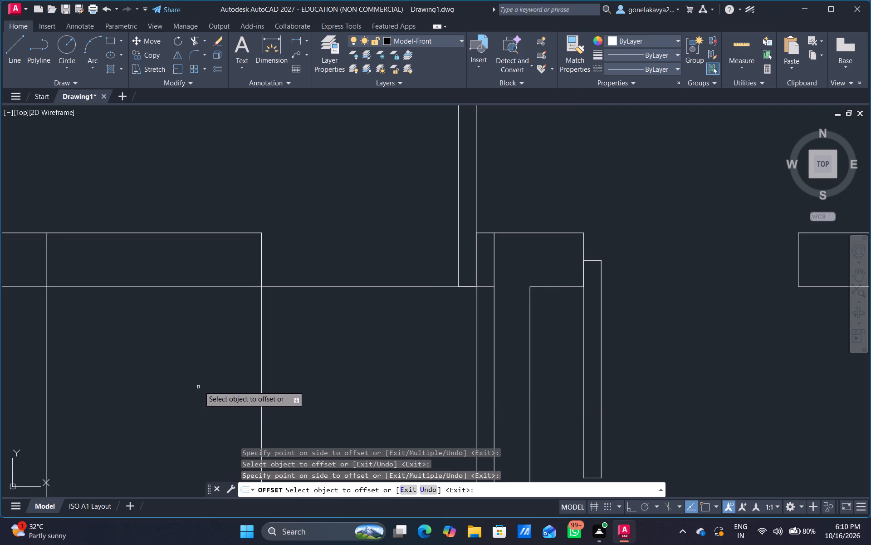
scroll(202, 381, "down", 1)
middle_click_drag(202, 381, 316, 279)
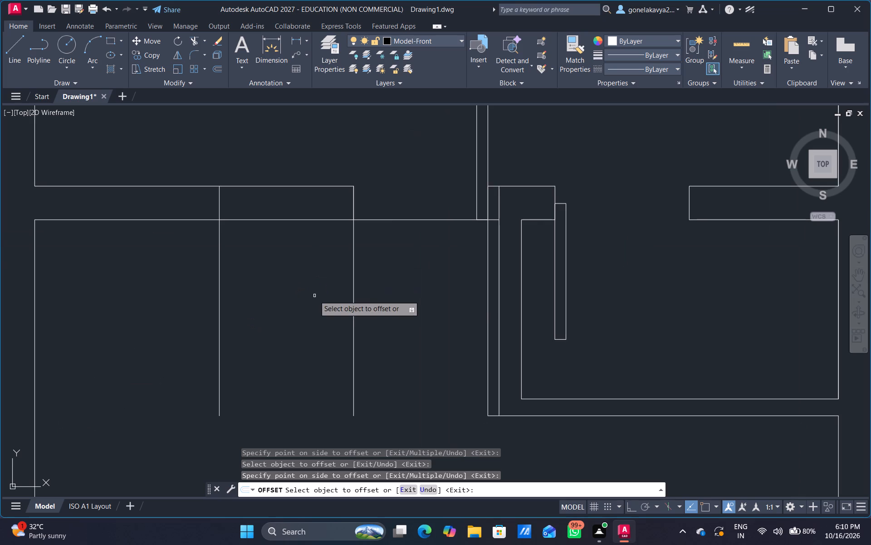
key("Escape")
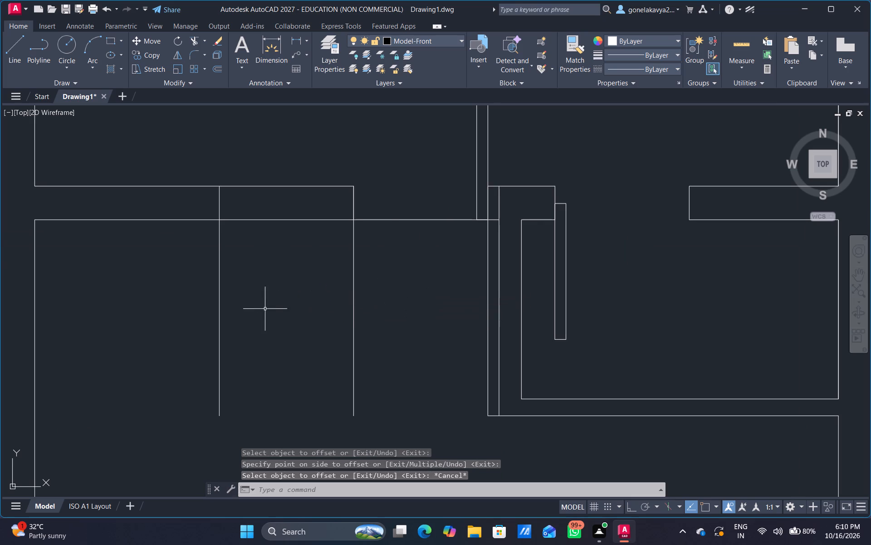
Trim the cross wall lines between the two offset lines, and the offset lines' tails below the wall, to form a 3' door opening.
middle_click_drag(283, 281, 294, 333)
type("TR")
key("space")
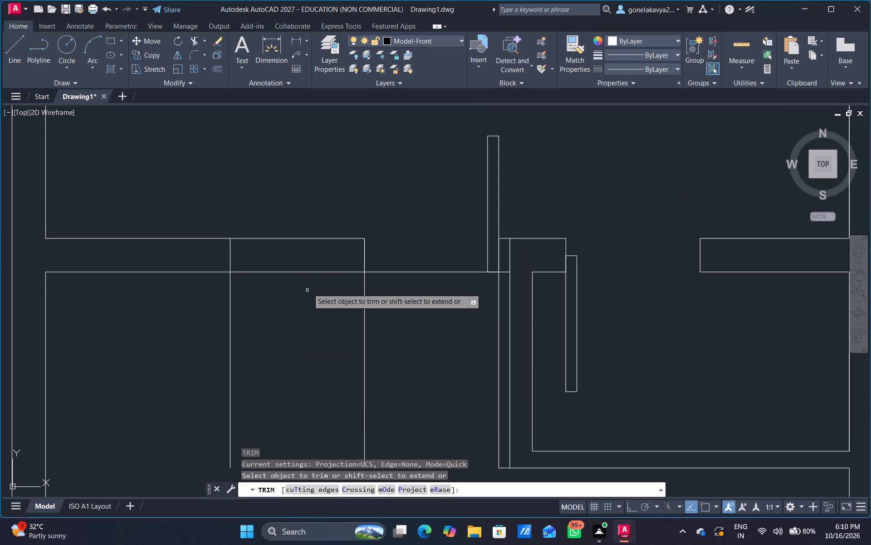
left_click_drag(320, 263, 321, 306)
left_click_drag(316, 269, 314, 223)
left_click_drag(348, 313, 382, 313)
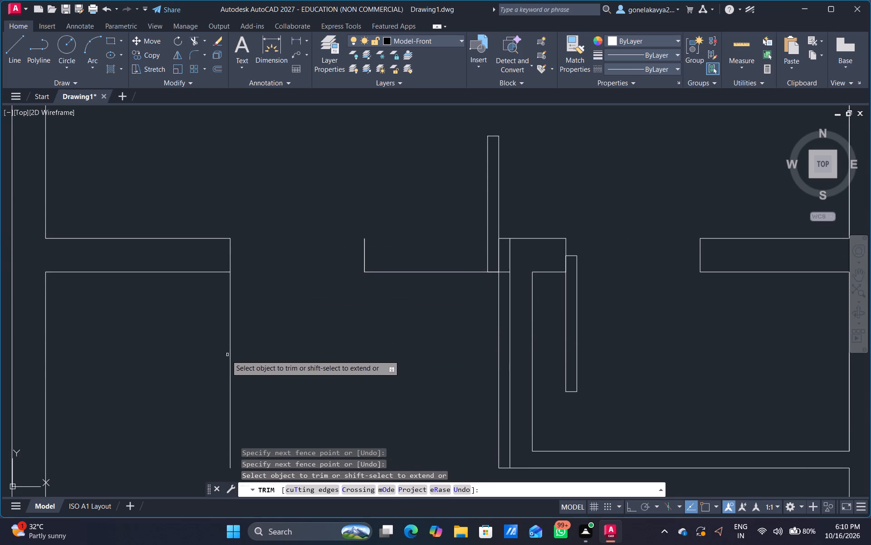
left_click_drag(231, 357, 240, 357)
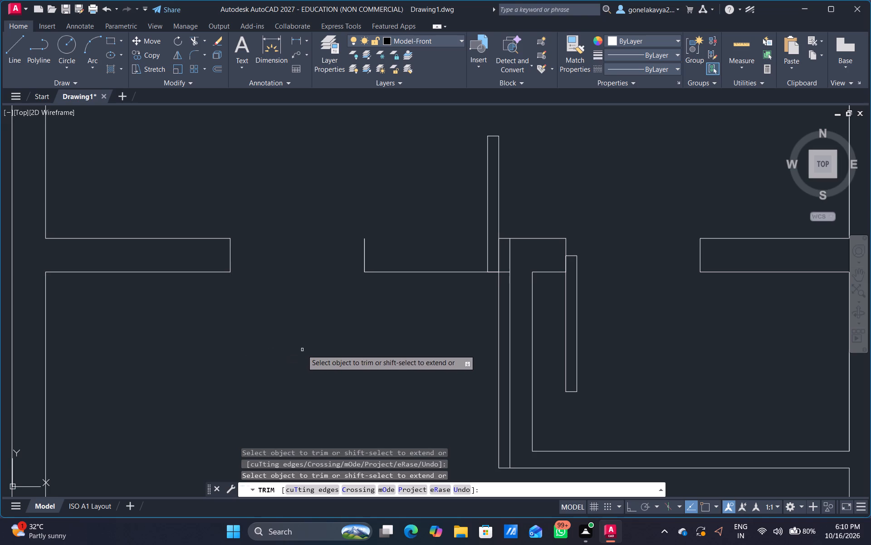
middle_click_drag(305, 352, 300, 347)
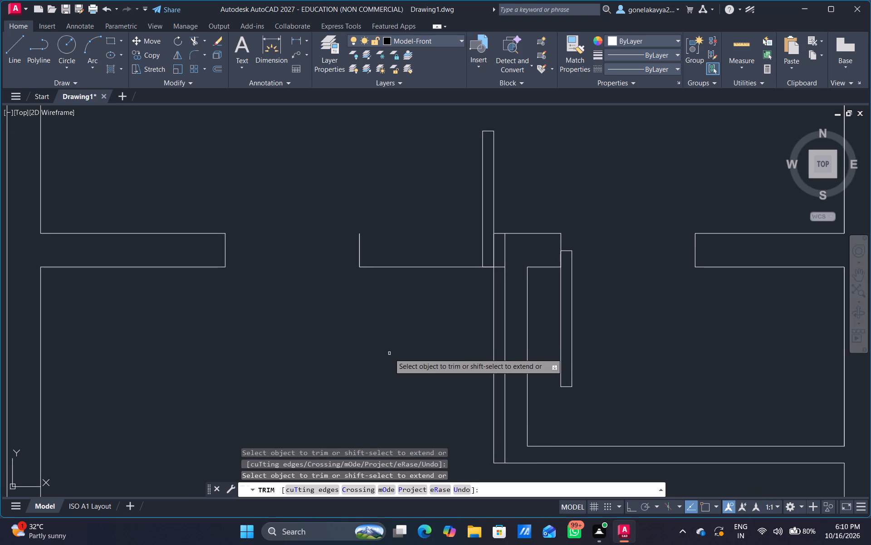
key("Escape")
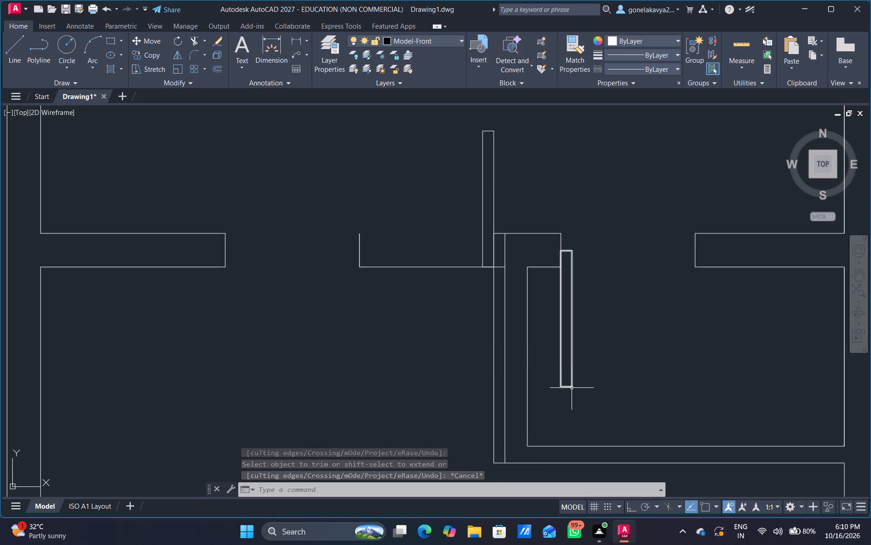
Copy the door leaf rectangle hanging in the right door opening to the left jamb of the new opening, standing upward.
left_click(573, 388)
right_click(570, 356)
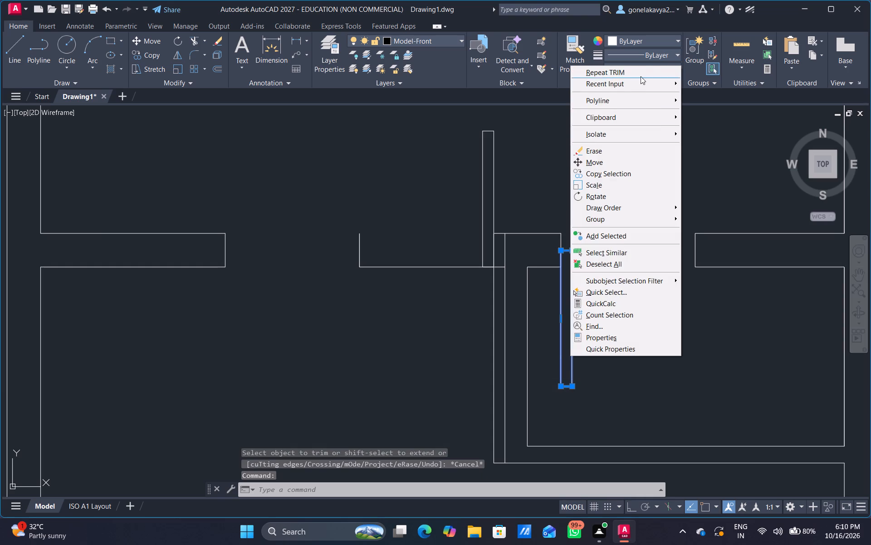
left_click(633, 174)
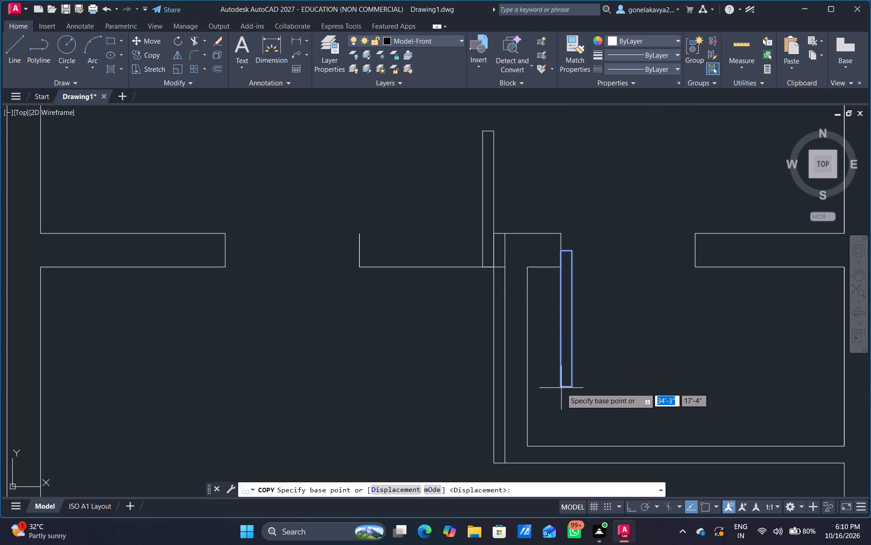
left_click(561, 388)
scroll(238, 243, "up", 2)
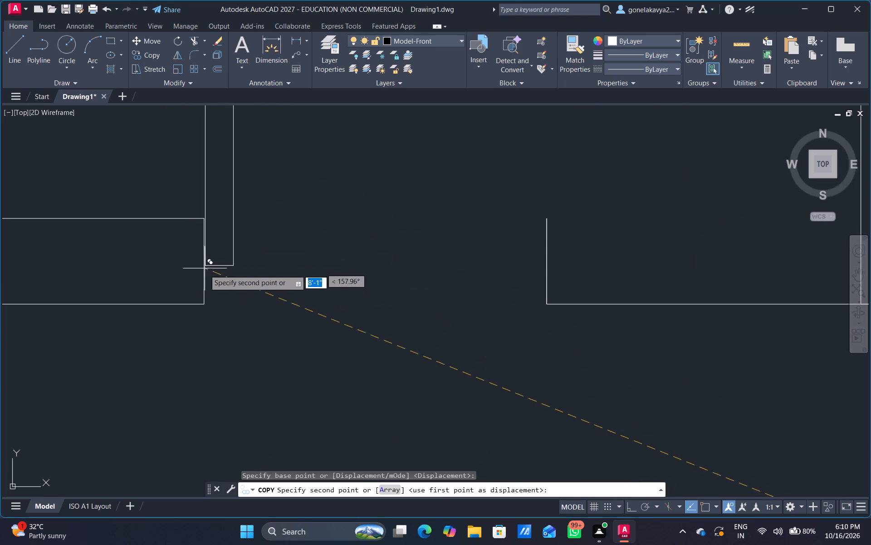
left_click(203, 307)
scroll(289, 271, "down", 2)
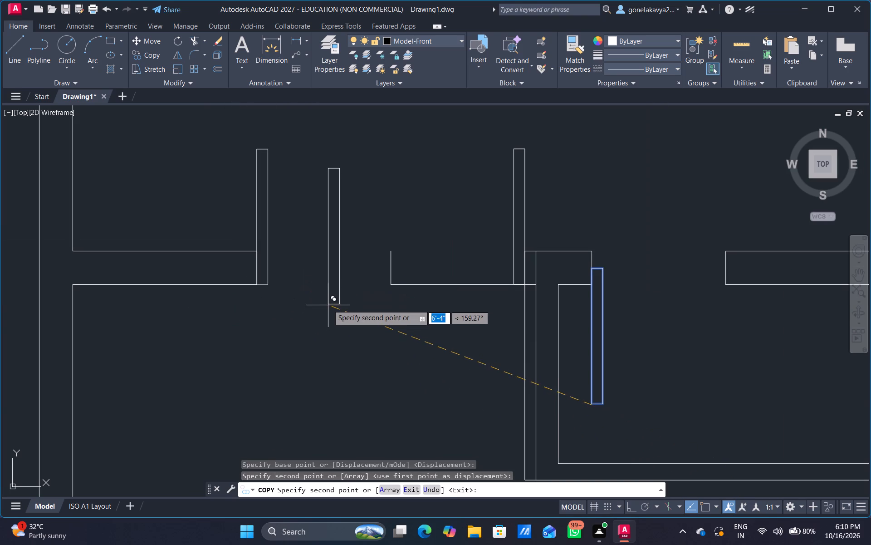
key("Escape")
Extend the cross wall's lower line leftward across the new door opening to the copied door leaf.
type("EX")
key("space")
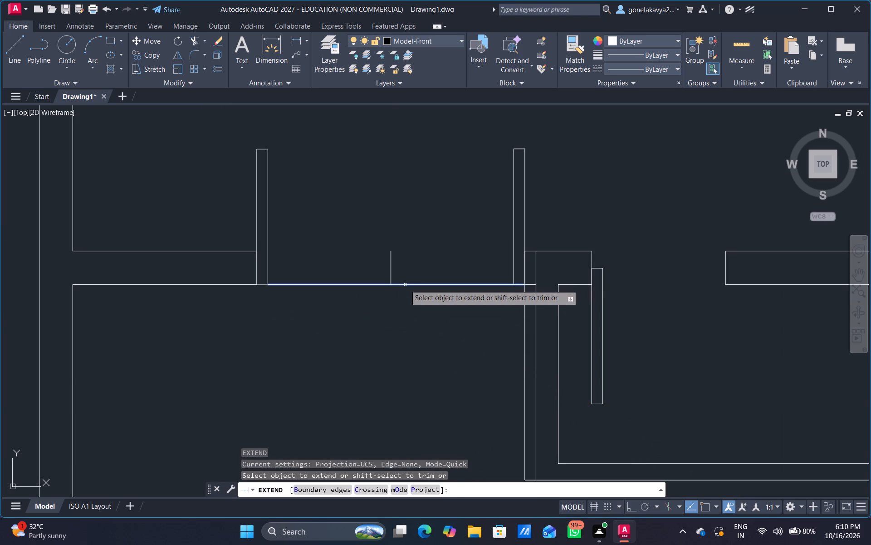
left_click(405, 285)
scroll(365, 331, "down", 2)
middle_click_drag(365, 331, 352, 318)
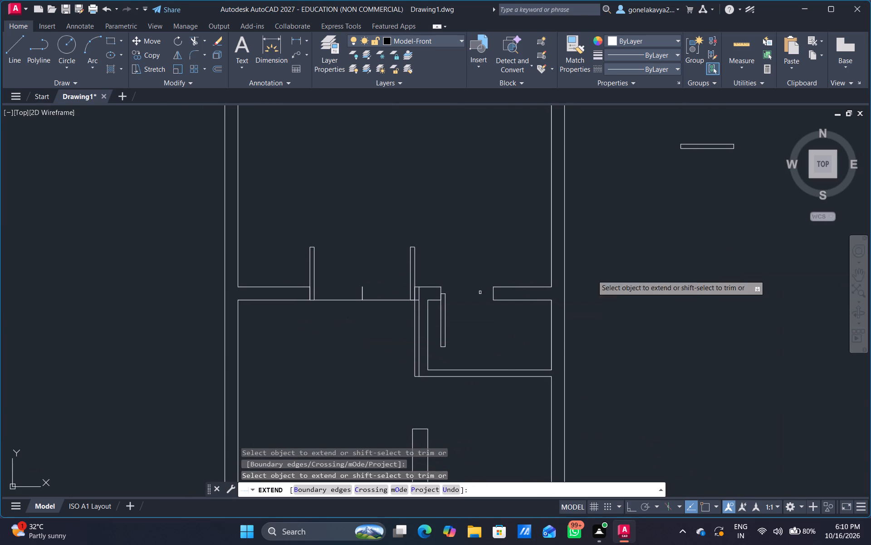
scroll(669, 268, "down", 1)
middle_click_drag(668, 270, 607, 258)
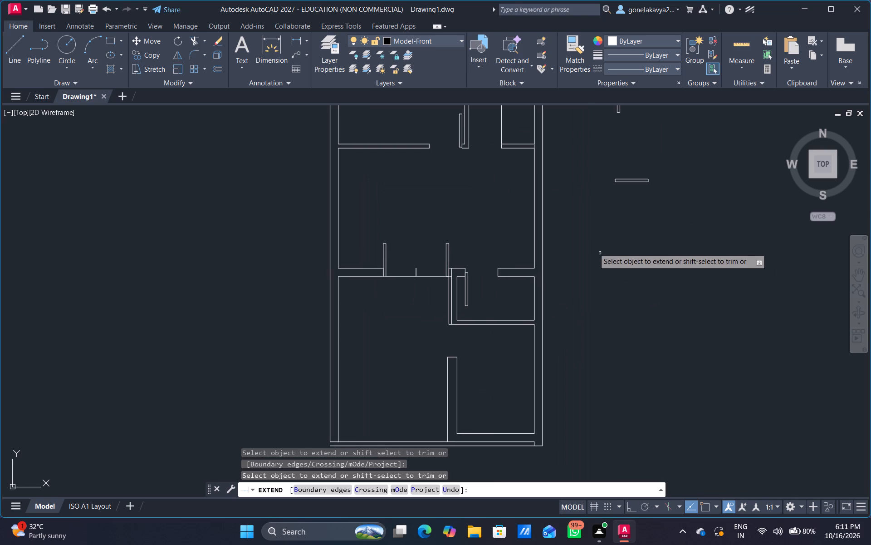
middle_click_drag(493, 411, 478, 278)
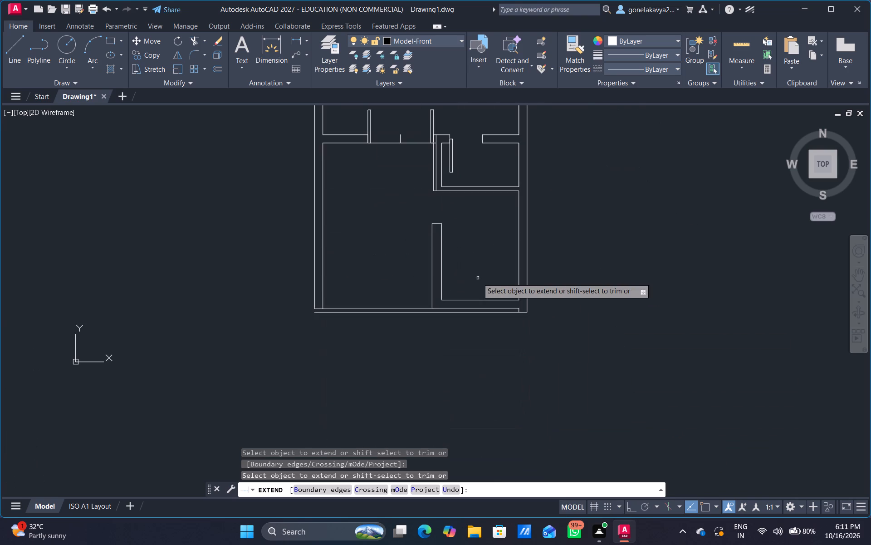
key("Escape")
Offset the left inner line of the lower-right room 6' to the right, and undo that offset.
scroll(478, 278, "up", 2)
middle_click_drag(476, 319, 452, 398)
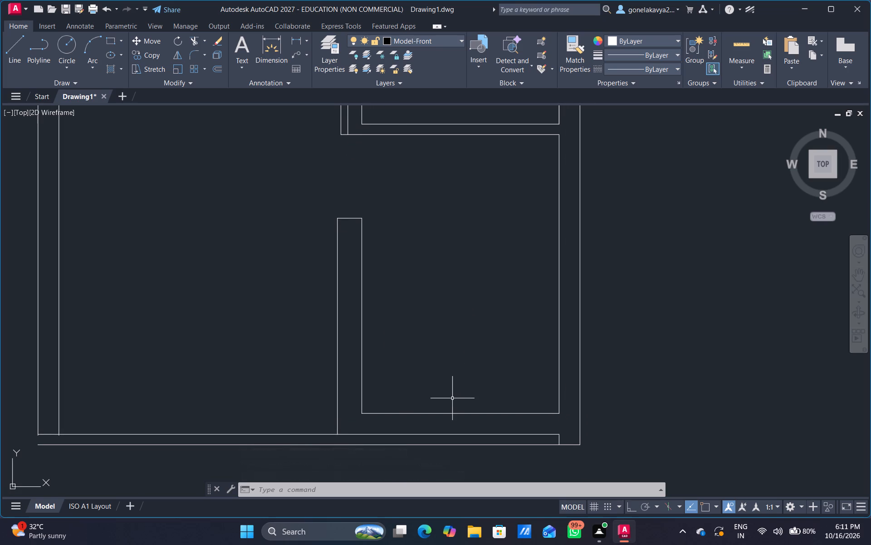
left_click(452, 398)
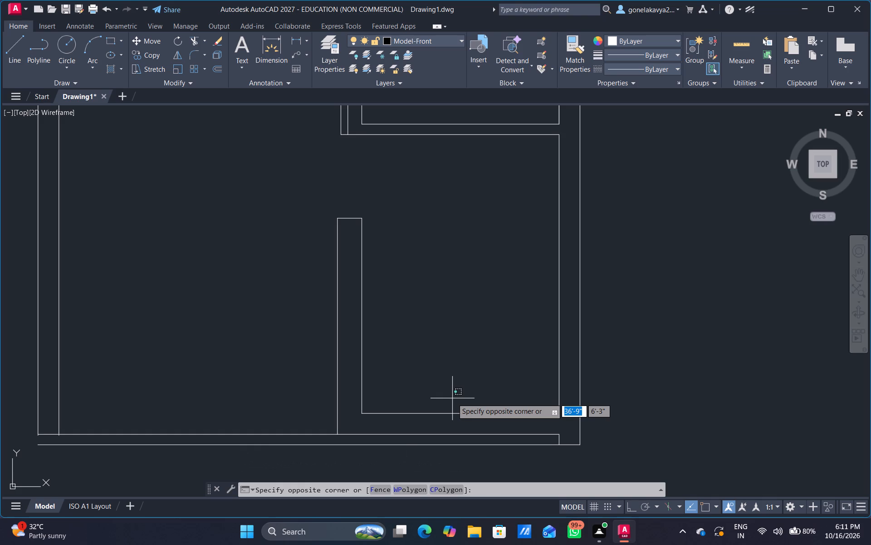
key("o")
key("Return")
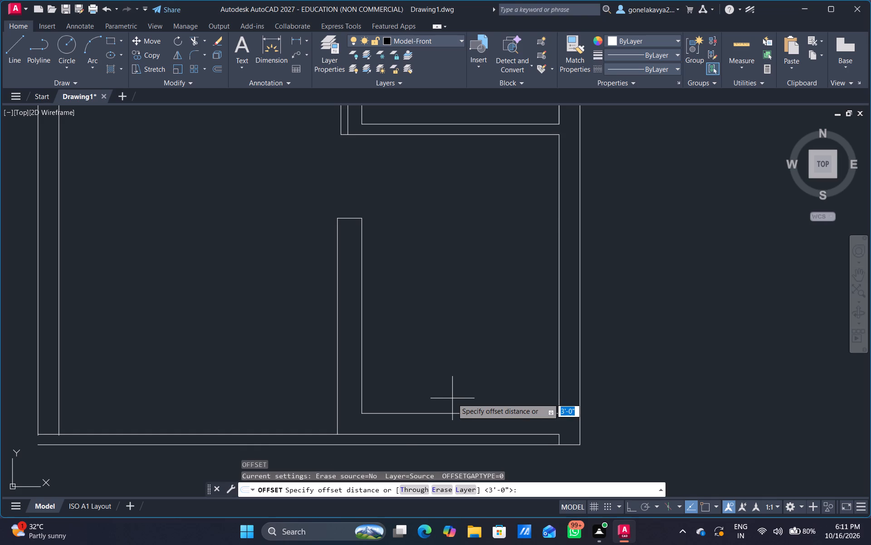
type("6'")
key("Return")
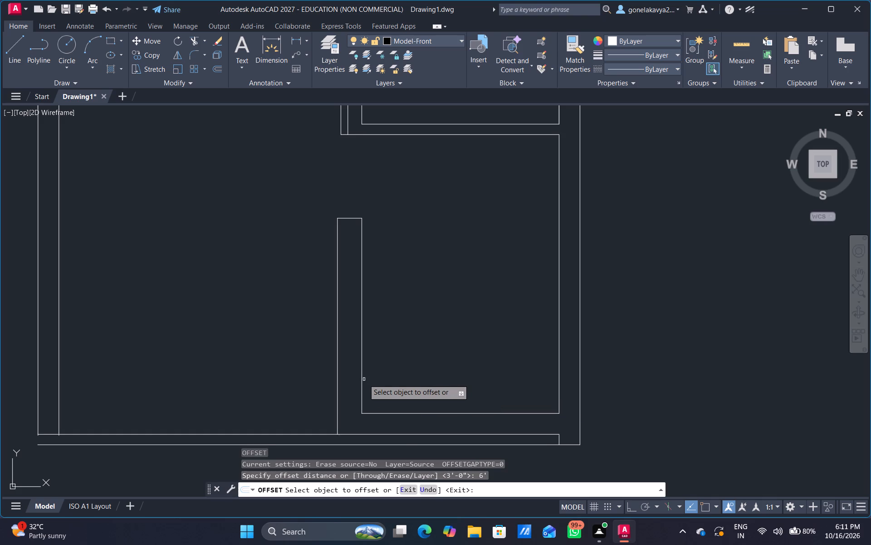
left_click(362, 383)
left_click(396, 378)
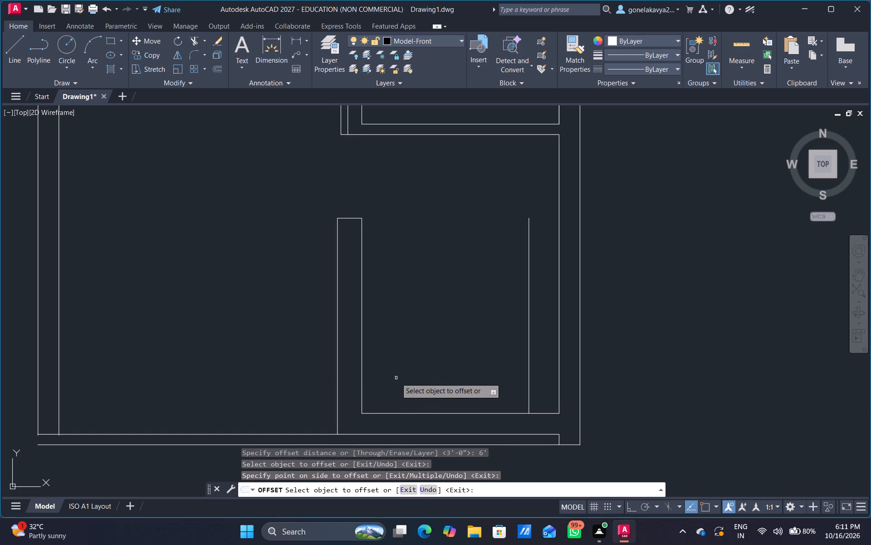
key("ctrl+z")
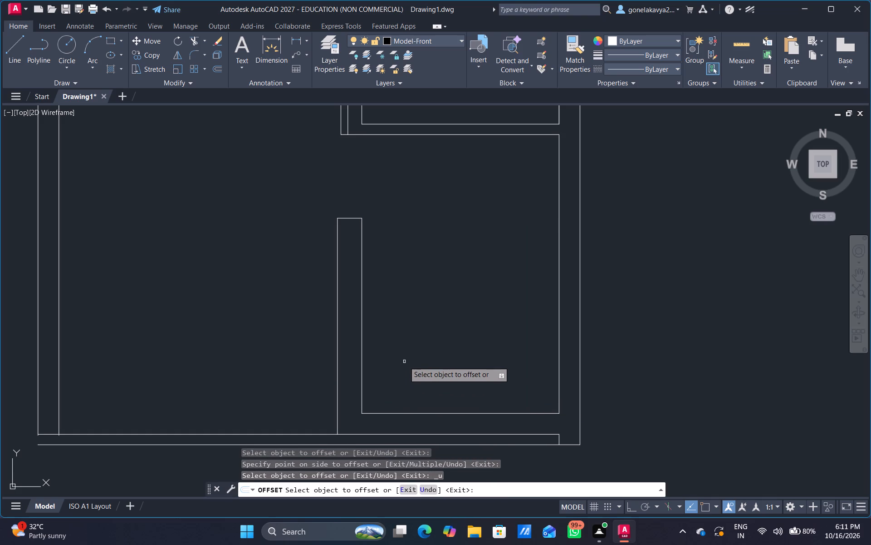
Offset the left inner line of the lower-right room 3' to the right, and offset the resulting line another 1' right.
left_click(361, 397)
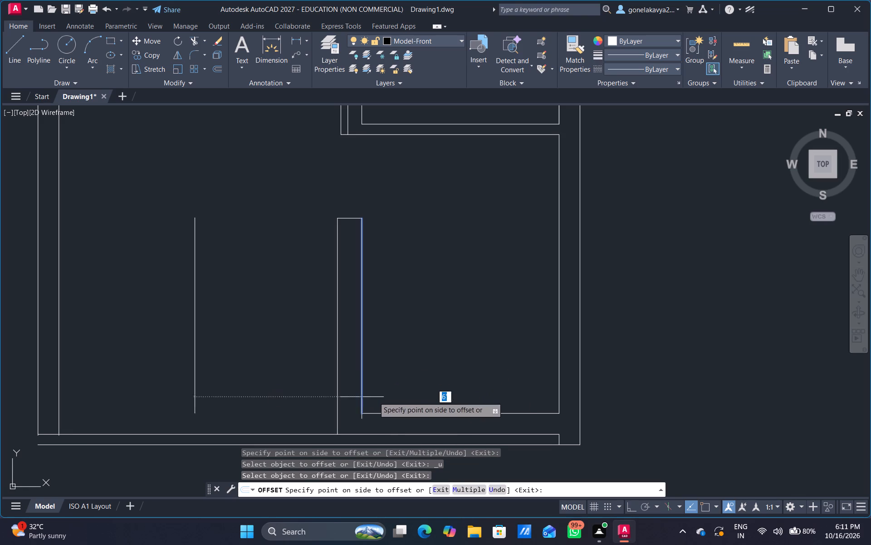
type("3'")
key("Return")
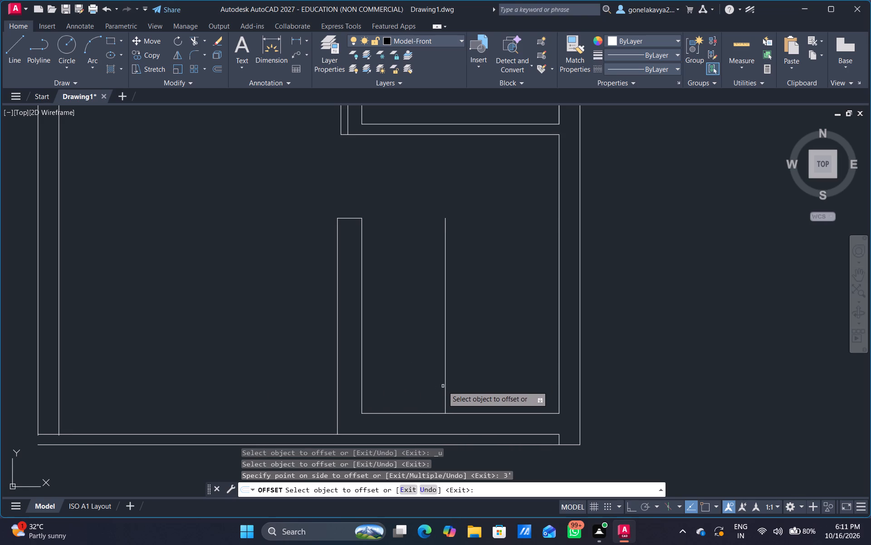
left_click(445, 410)
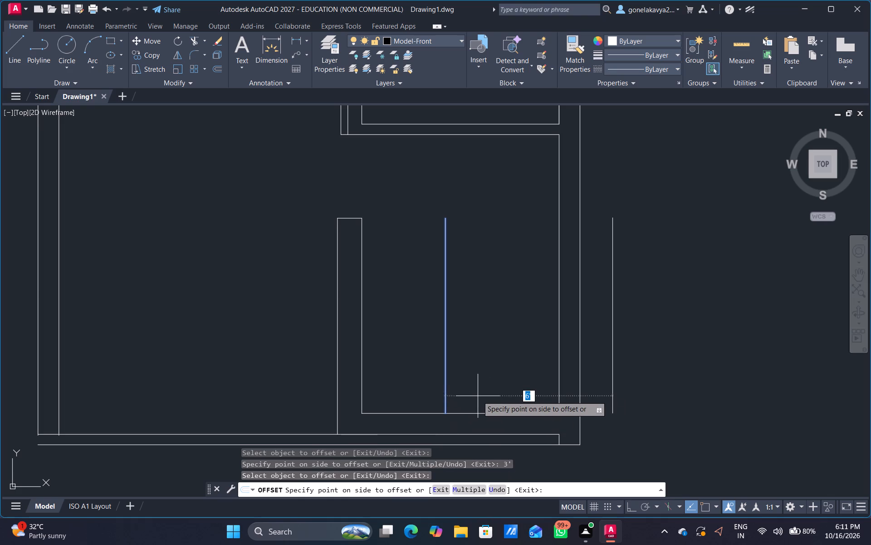
type("1'")
key("Return")
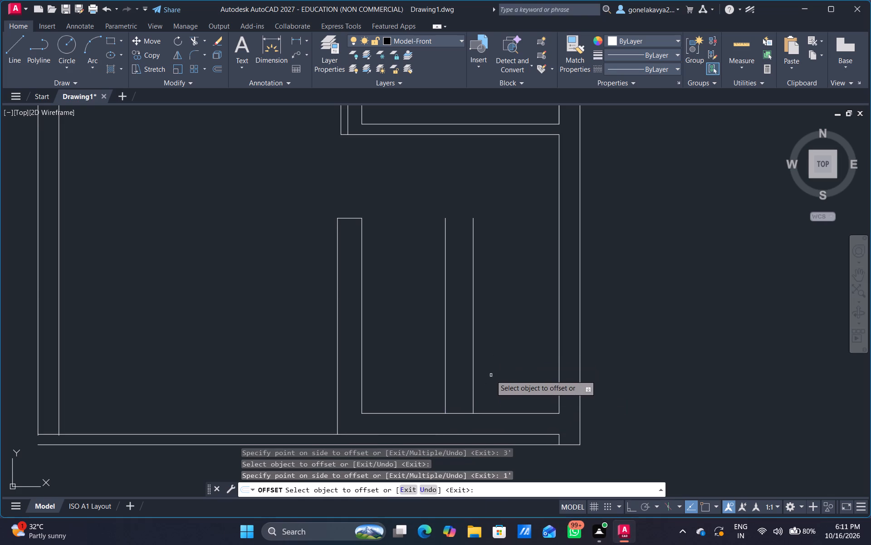
Offset the lower-right room's inner bottom line 5' upward, and the bottom wall line of the small room above it 6' downward.
left_click(454, 412)
type("5'")
key("Return")
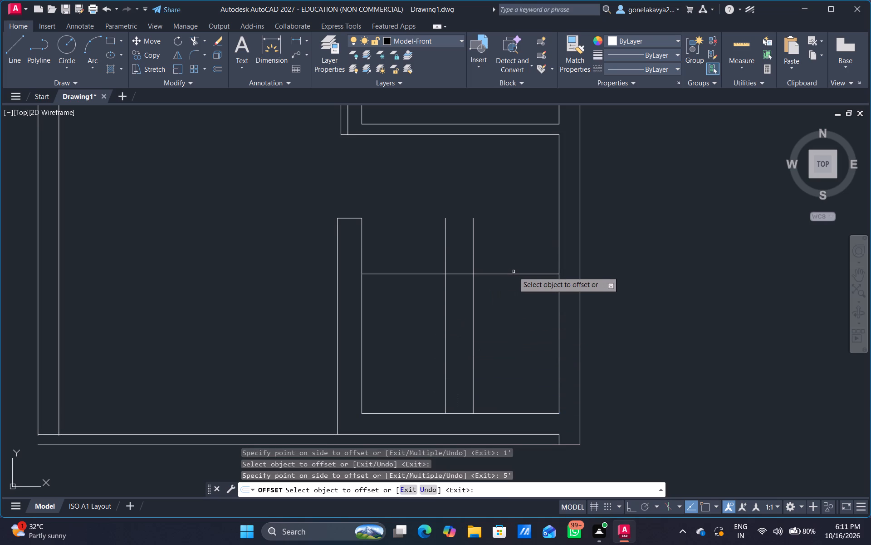
left_click(514, 272)
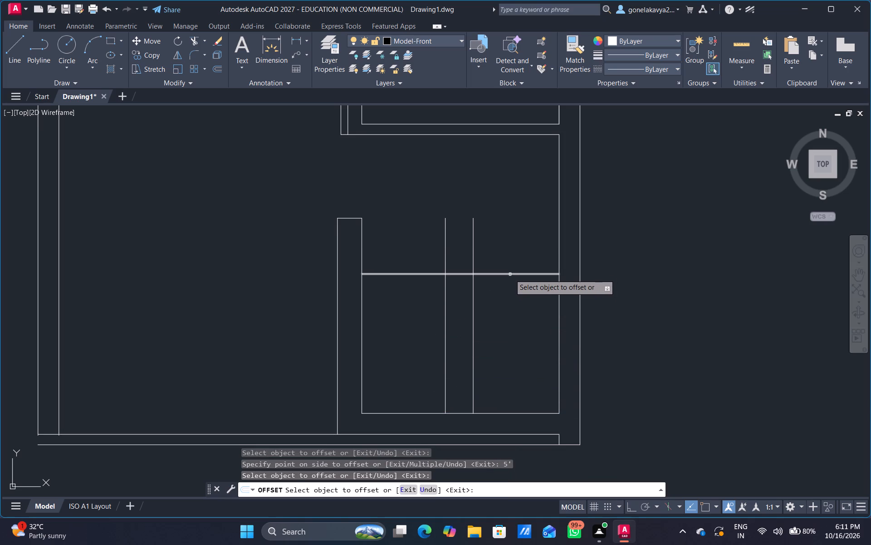
left_click(500, 134)
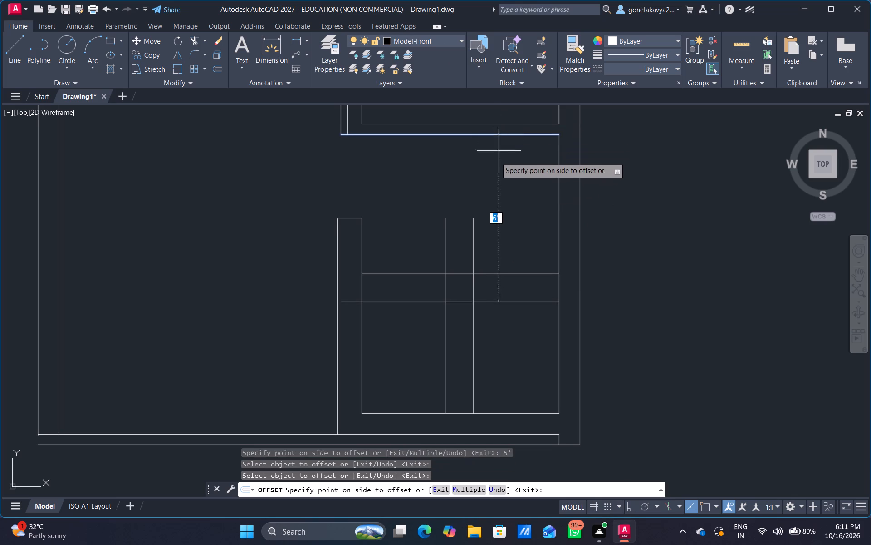
left_click(494, 183)
key("Escape")
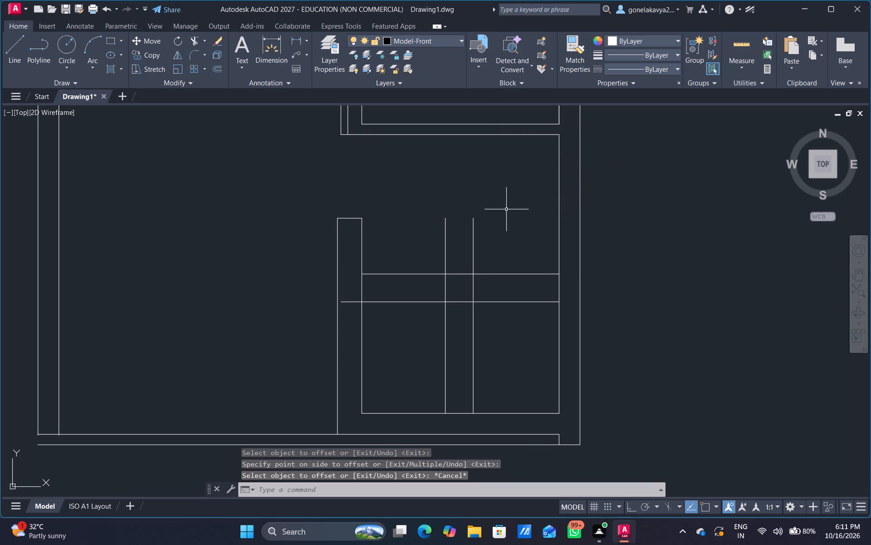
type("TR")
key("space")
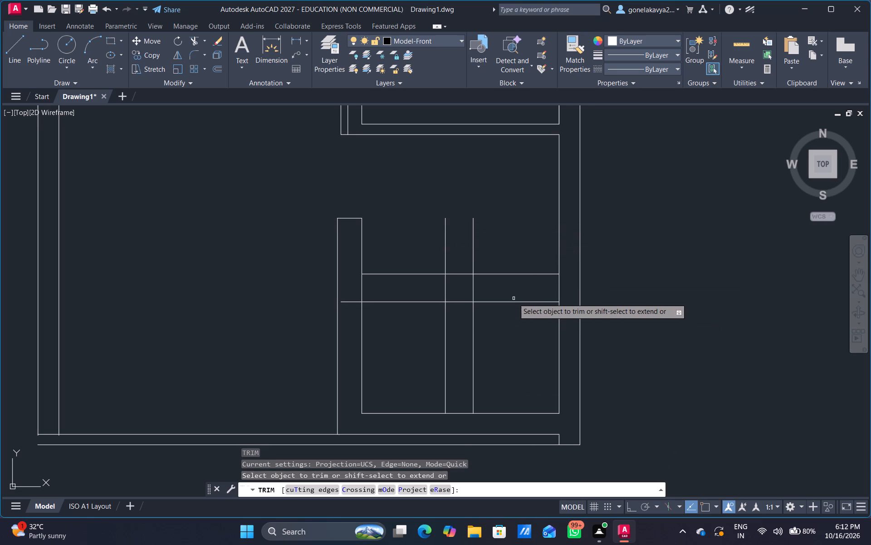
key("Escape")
Extend the end line capping the lower-right room's left wall rightward to the inner face of the outer right wall.
type("EX")
key("space")
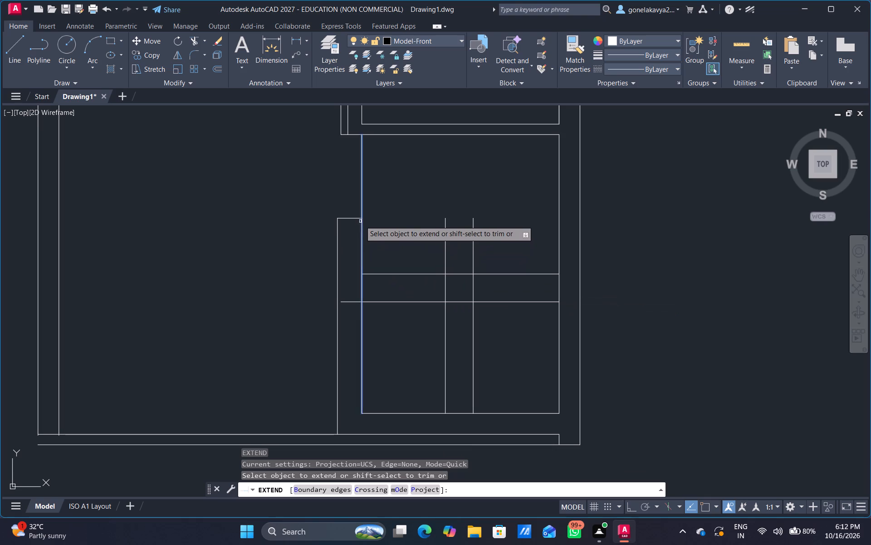
left_click(355, 219)
left_click(416, 219)
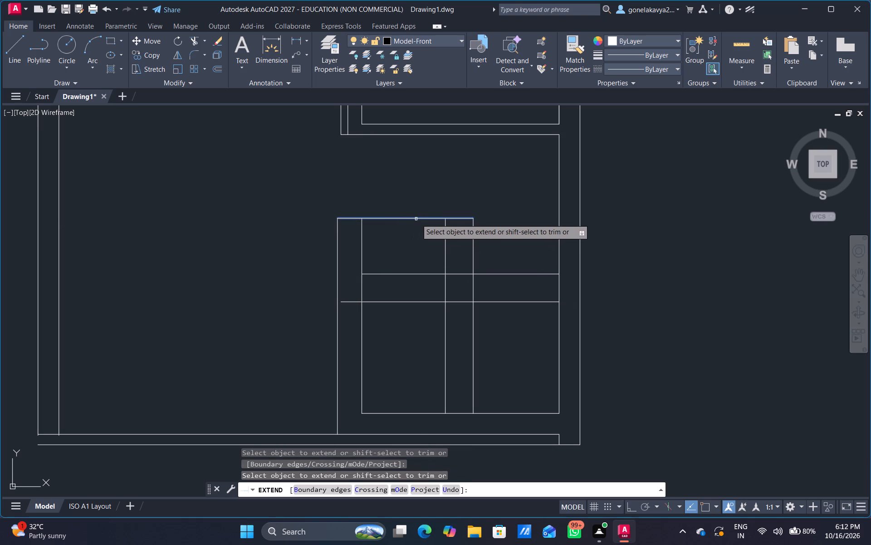
left_click(462, 219)
scroll(519, 328, "down", 1)
middle_click_drag(519, 328, 511, 284)
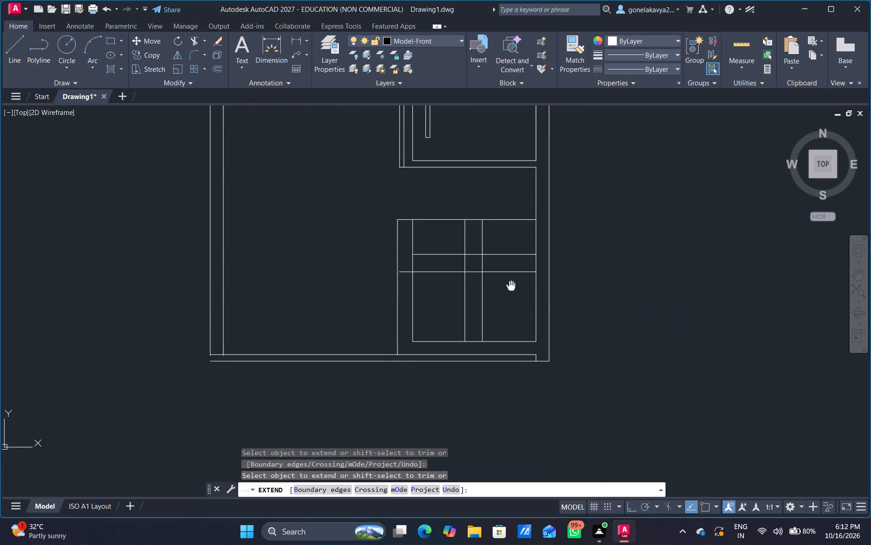
middle_click_drag(511, 284, 511, 284)
scroll(442, 276, "up", 1)
key("Escape")
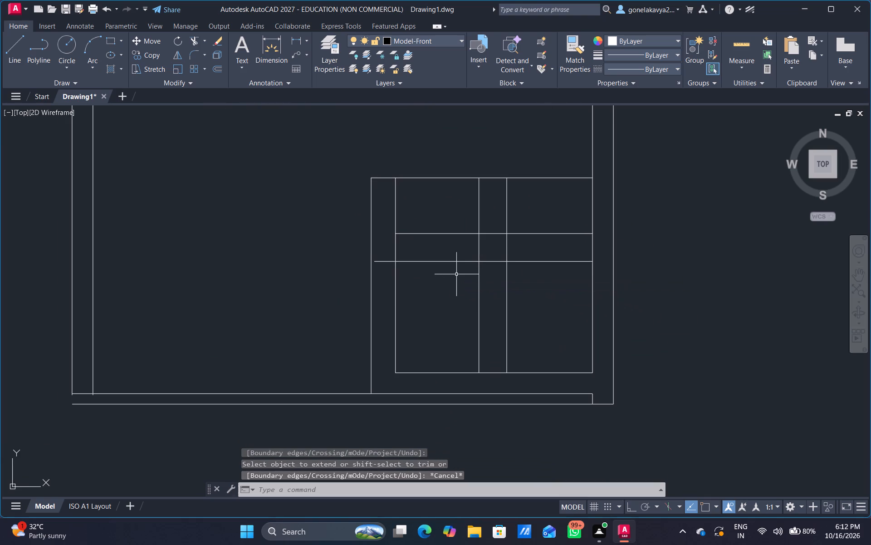
Offset the lower-right room's top line 3' downward.
key("o")
key("Return")
type("5'")
key("Return")
left_click(567, 176)
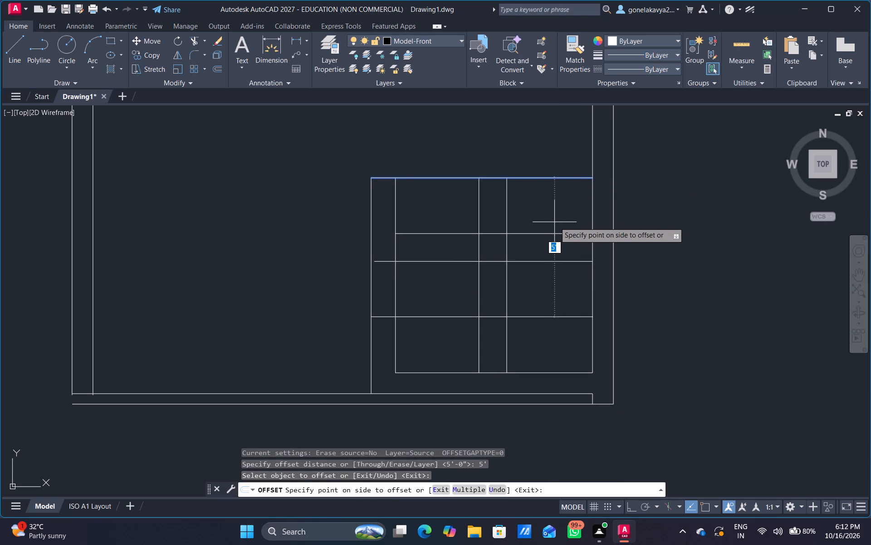
type("3'")
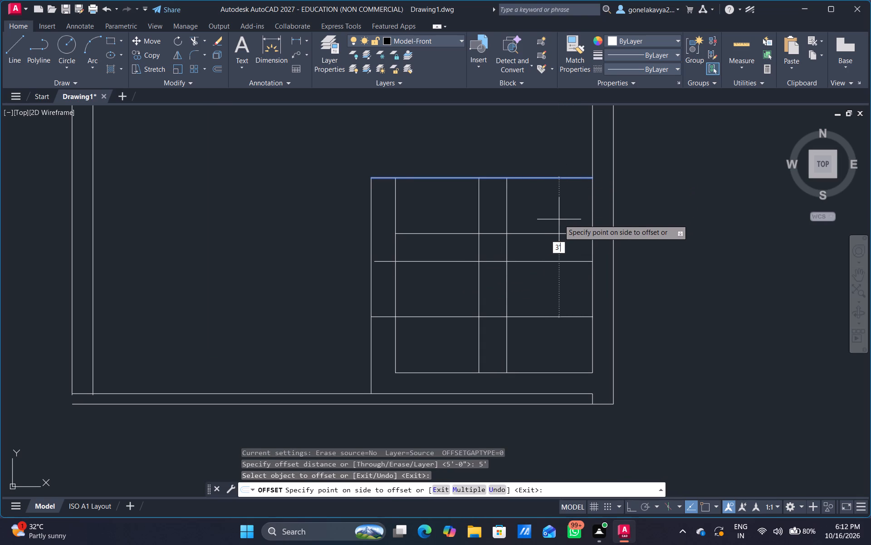
key("Return")
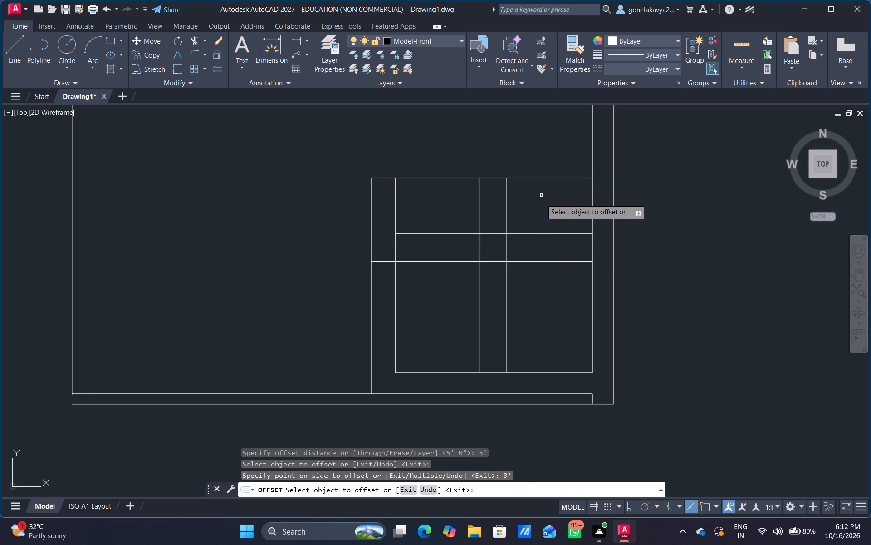
key("Escape")
Trim the two vertical offset lines below the 3' offset line, and trim away the horizontal line just above it.
type("TR")
key("space")
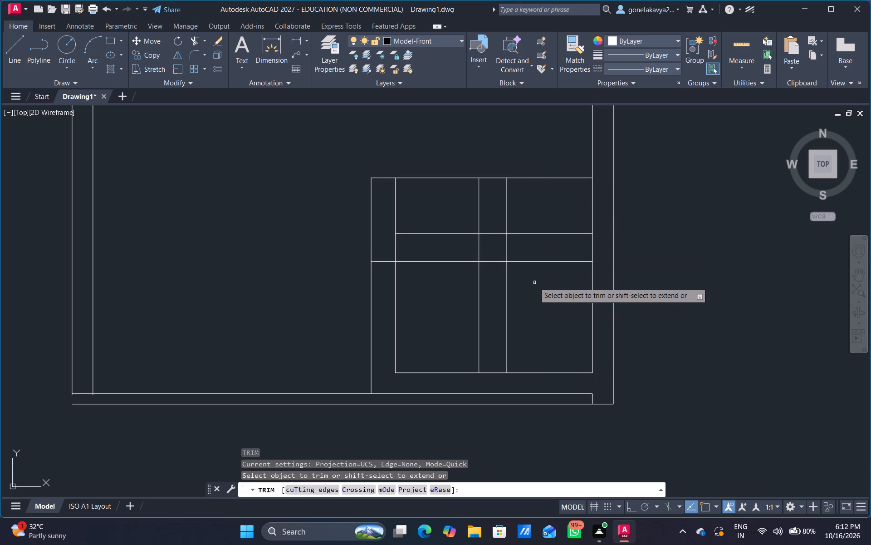
left_click_drag(535, 298, 446, 295)
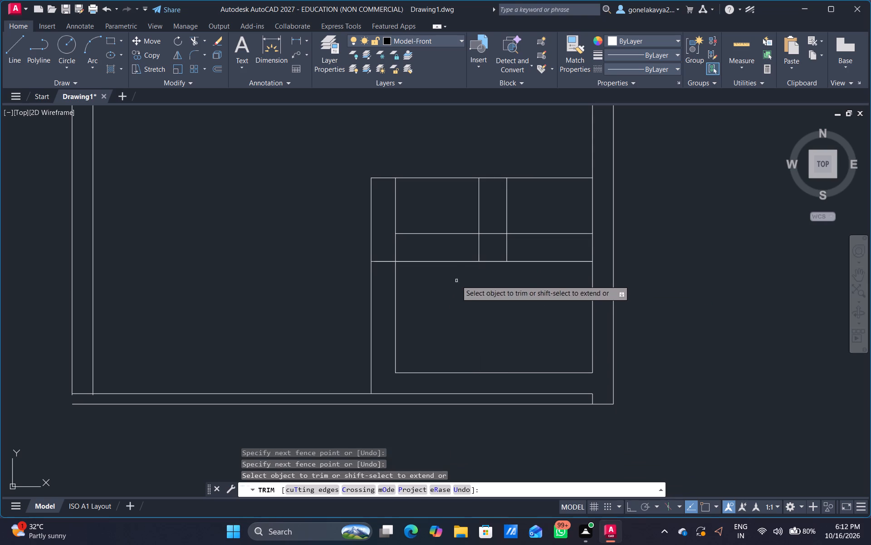
left_click_drag(442, 247, 440, 227)
left_click_drag(491, 227, 489, 250)
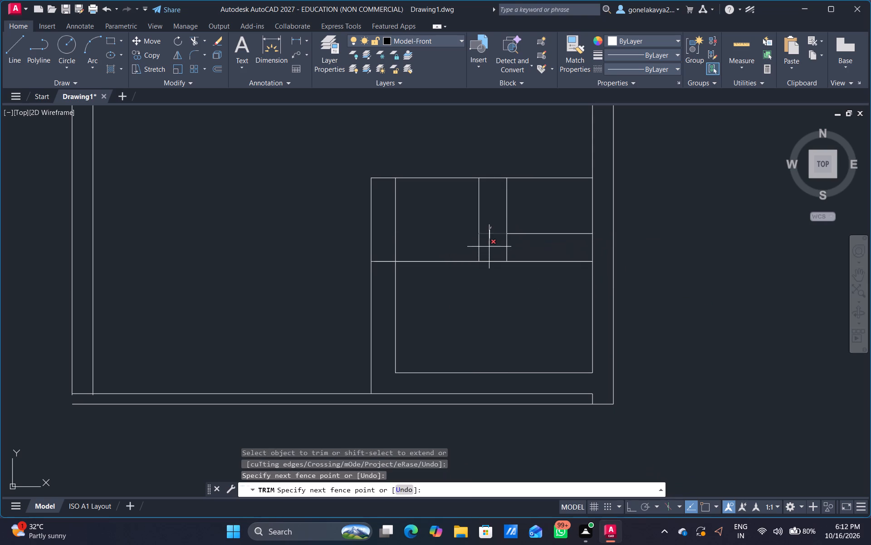
left_click_drag(489, 250, 489, 250)
left_click_drag(537, 222, 542, 239)
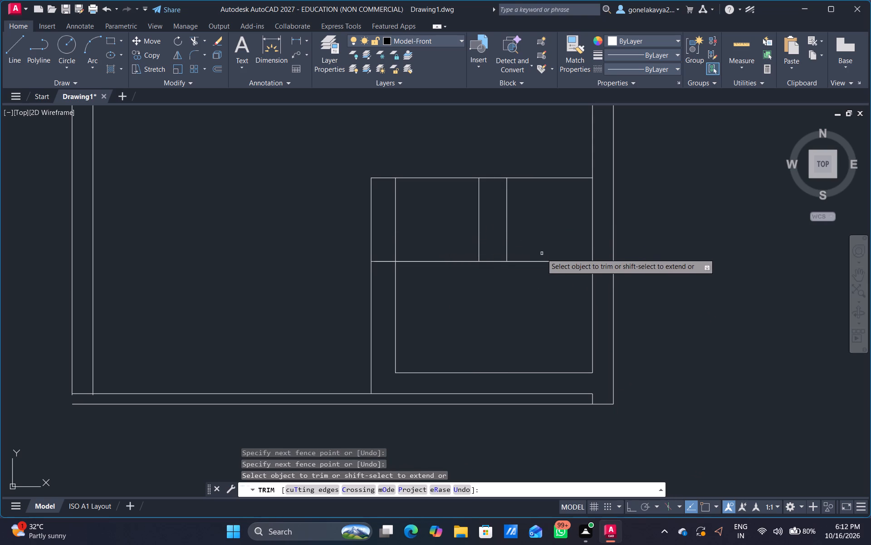
Trim the 3' offset line where it crosses the thickness of the lower-right room's left wall.
scroll(501, 324, "up", 1)
middle_click_drag(497, 316, 499, 297)
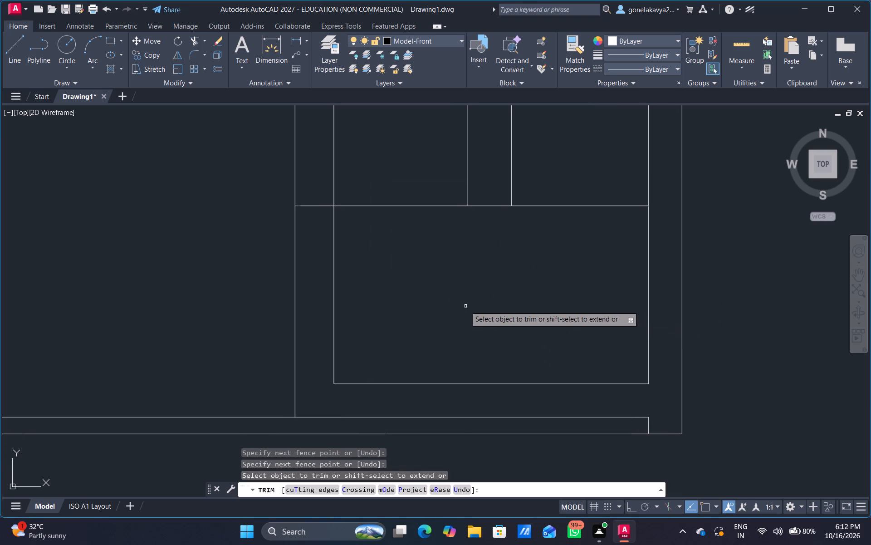
scroll(448, 308, "down", 1)
left_click(366, 246)
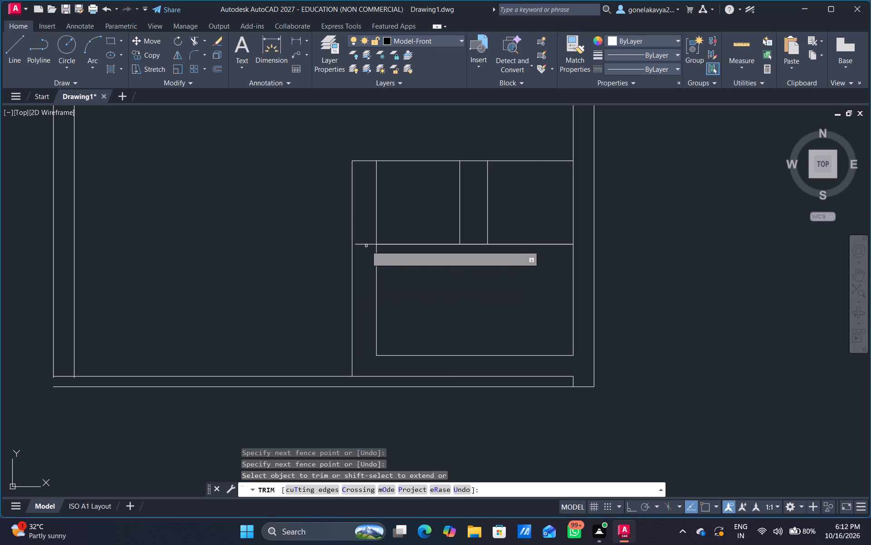
left_click_drag(365, 242, 362, 247)
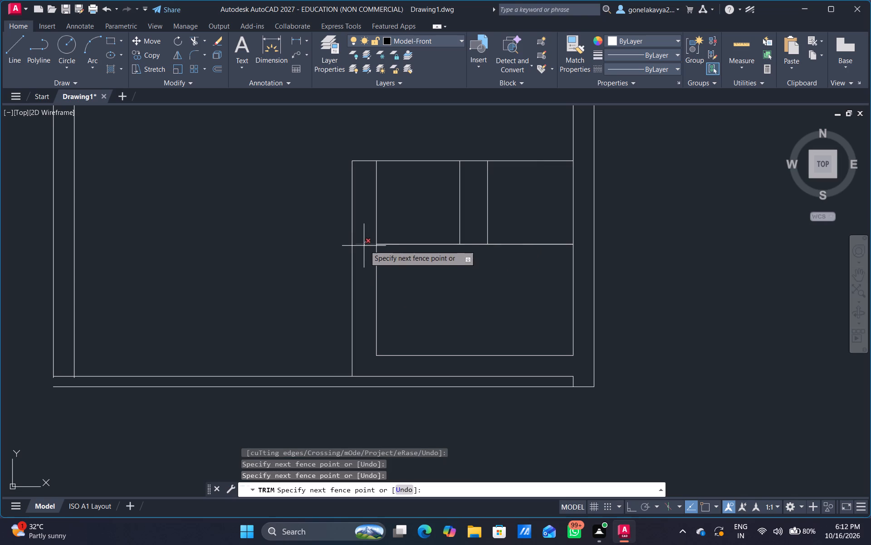
left_click(367, 254)
scroll(443, 230, "down", 1)
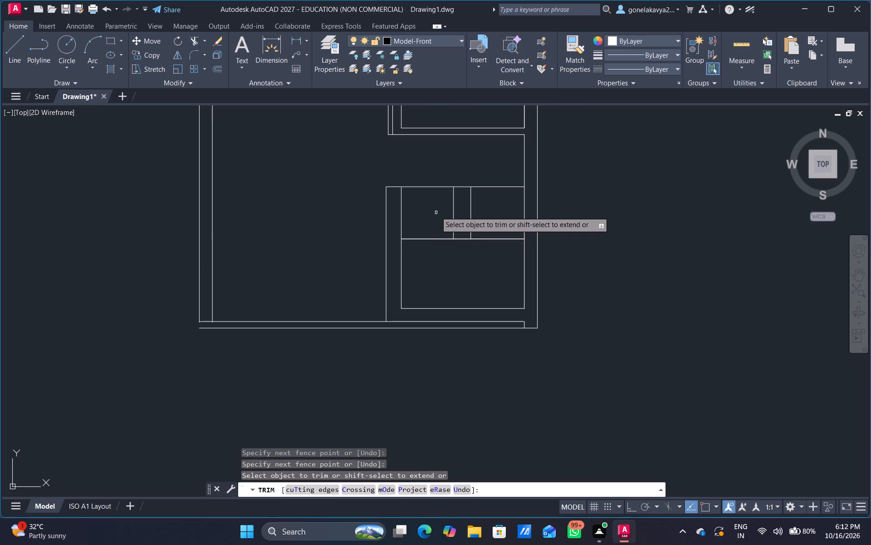
middle_click_drag(435, 212, 421, 270)
scroll(430, 237, "up", 1)
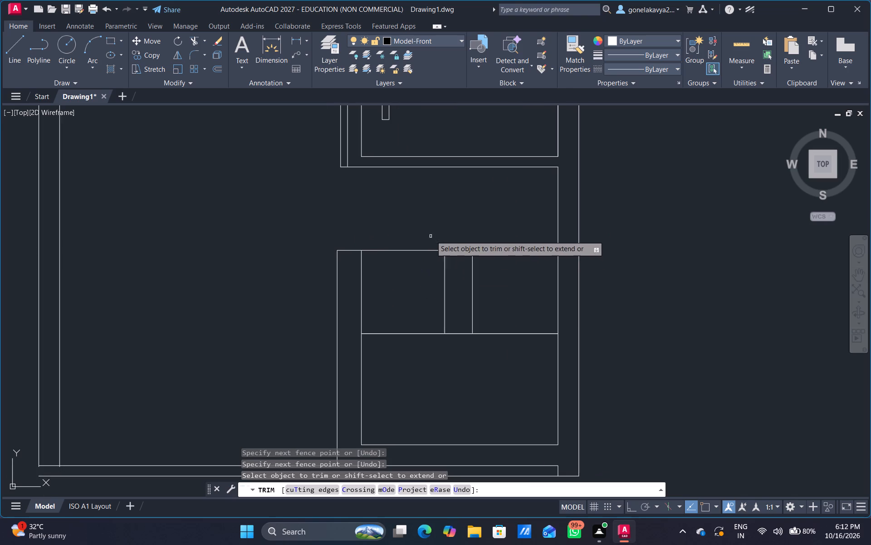
middle_click_drag(446, 220, 424, 257)
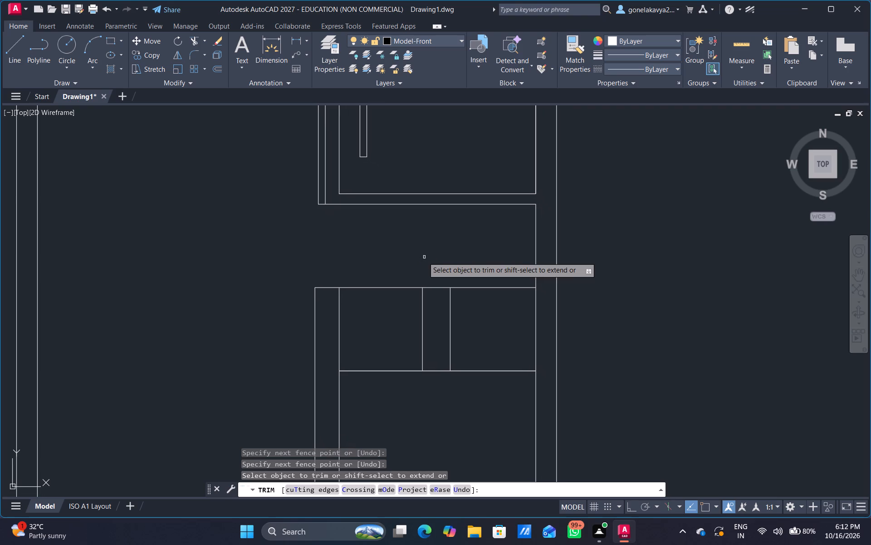
key("Escape")
Extend the two vertical lines in the lower-right room upward to the bottom wall line of the small room above.
type("EX")
key("space")
left_click(450, 299)
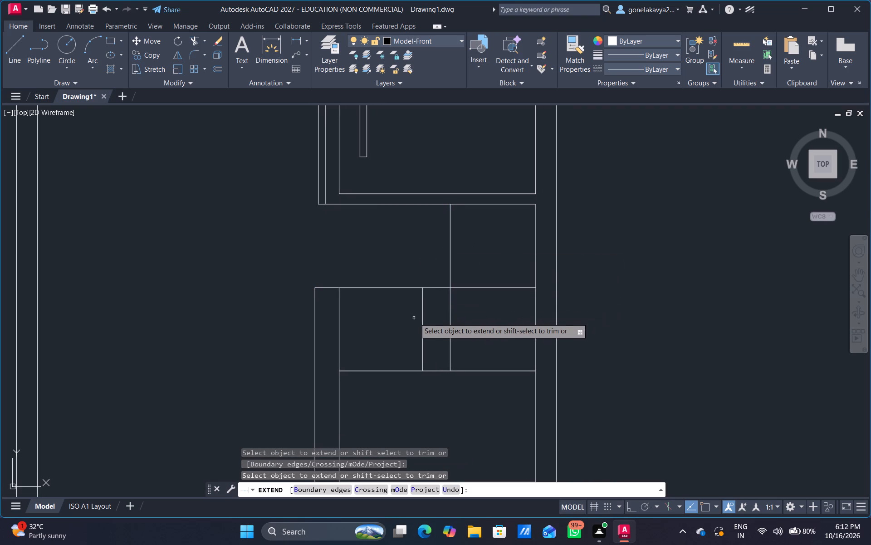
left_click(421, 317)
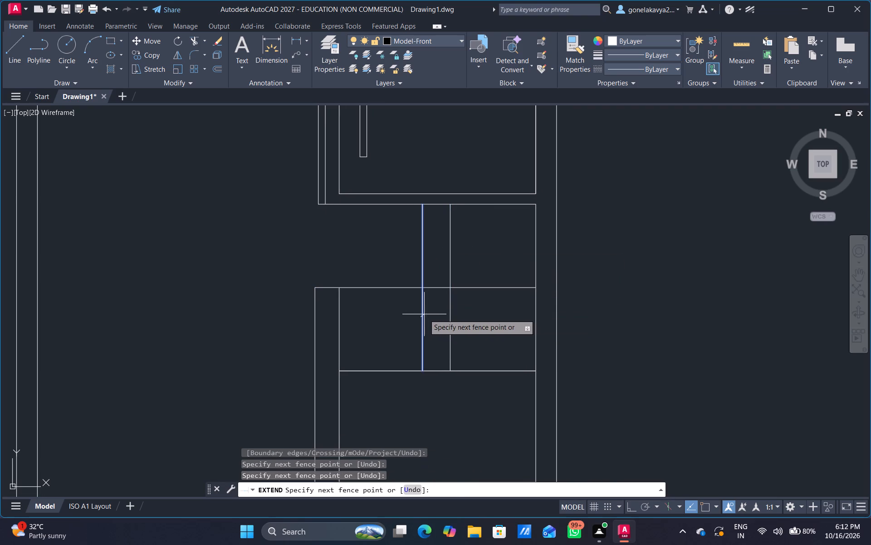
left_click(424, 315)
middle_click_drag(421, 313, 416, 283)
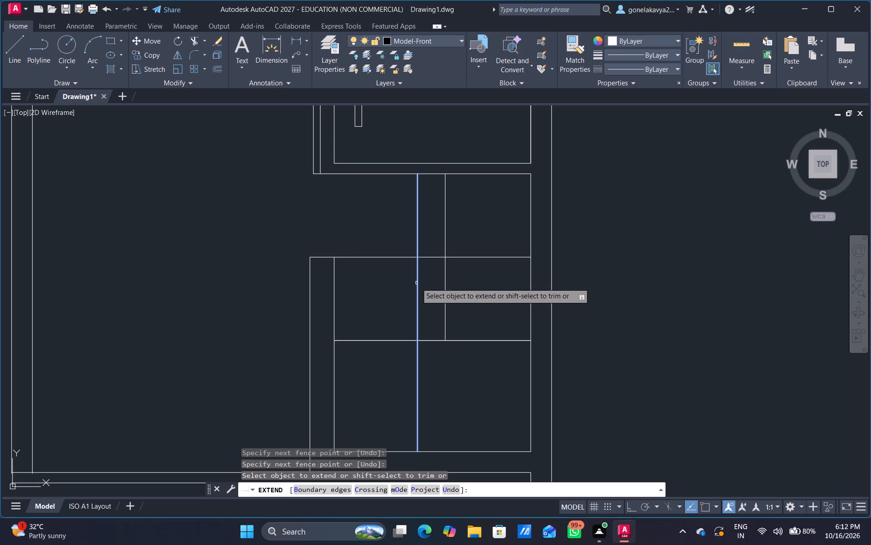
key("Escape")
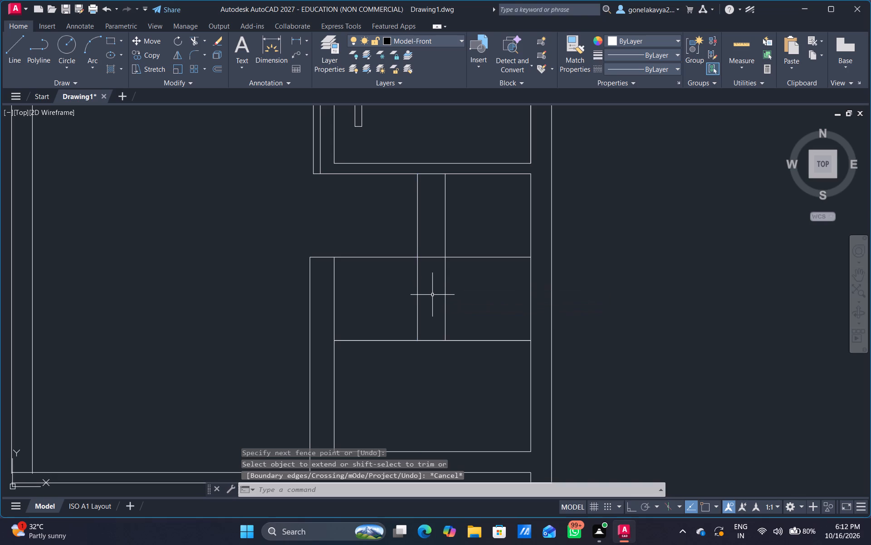
Offset the lower-right room's top line downward four times in succession, 10" apart.
key("o")
key("Return")
type("10\"")
key("Return")
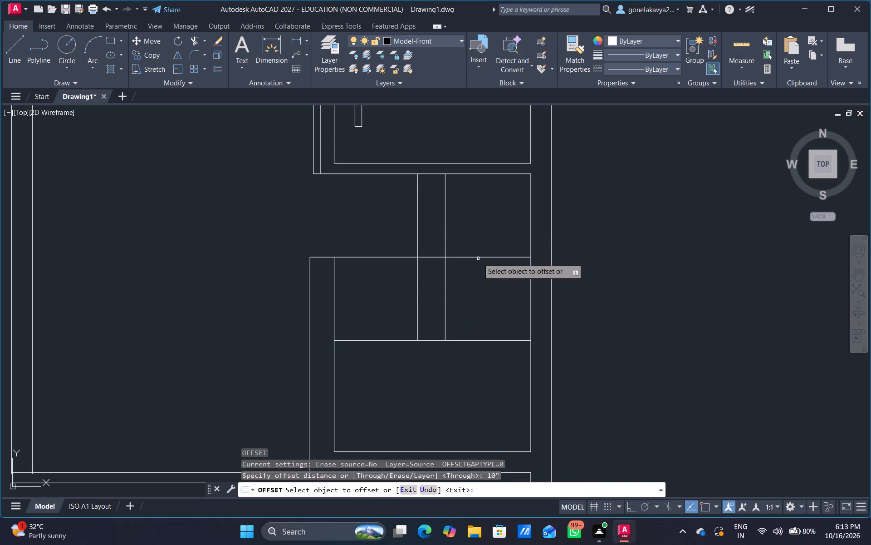
left_click_drag(493, 258, 490, 262)
left_click(480, 276)
left_click_drag(480, 279, 482, 289)
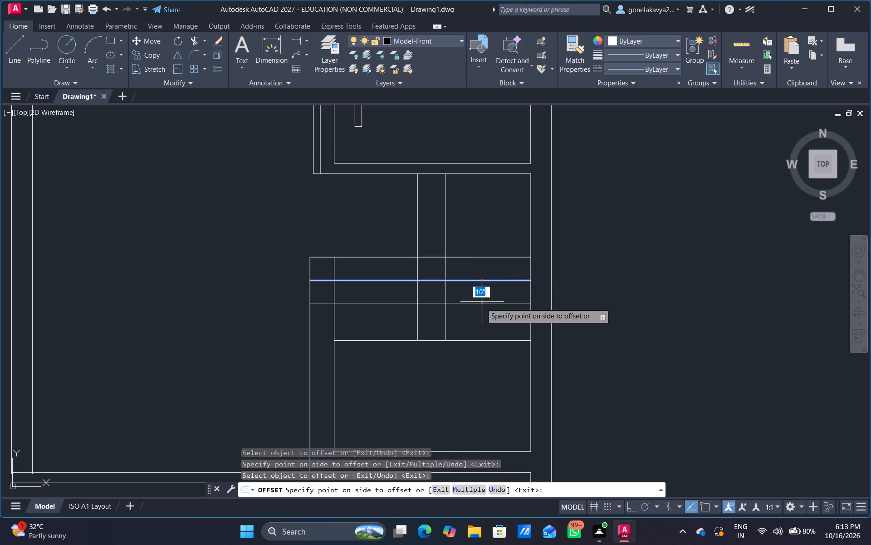
left_click(481, 303)
left_click(481, 303)
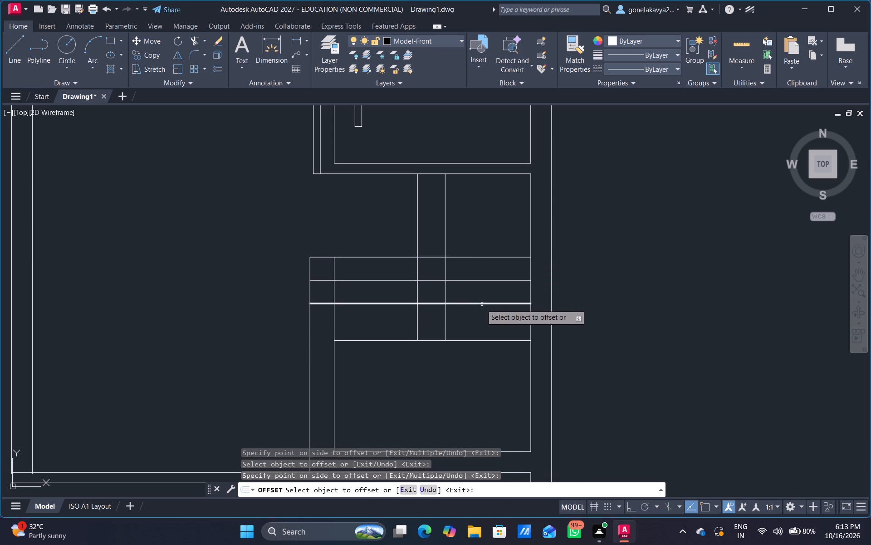
left_click(481, 304)
left_click(488, 318)
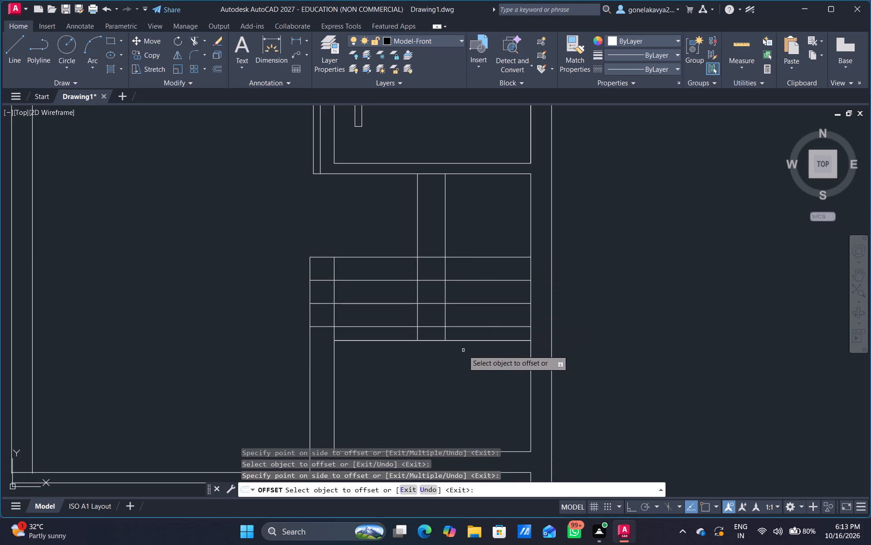
left_click(470, 325)
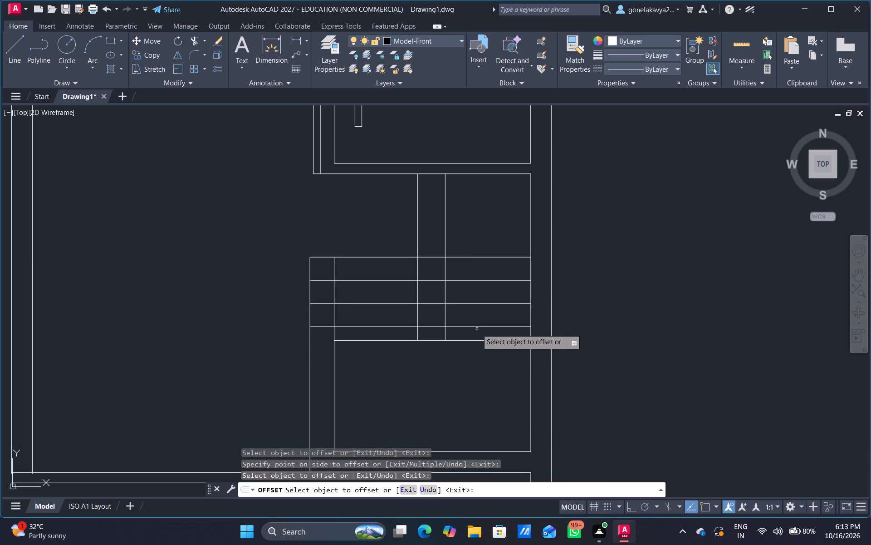
left_click(477, 327)
left_click(468, 361)
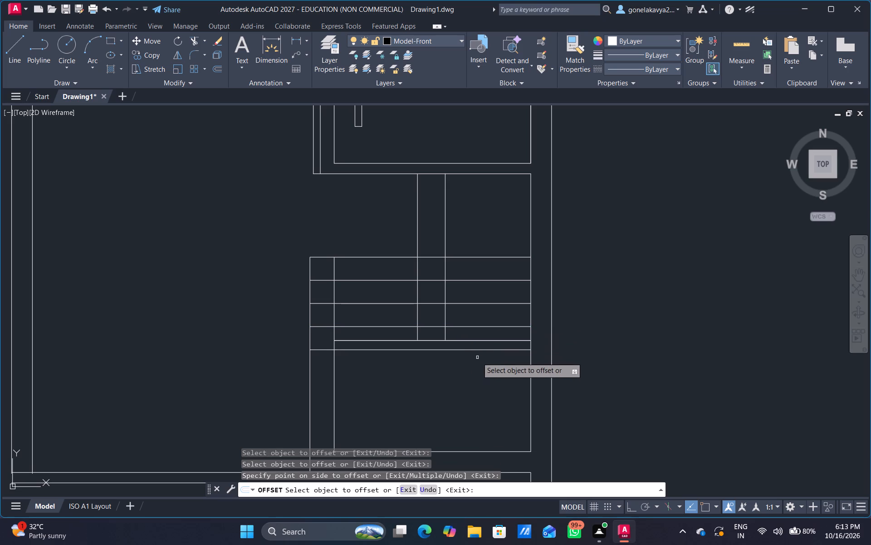
key("Escape")
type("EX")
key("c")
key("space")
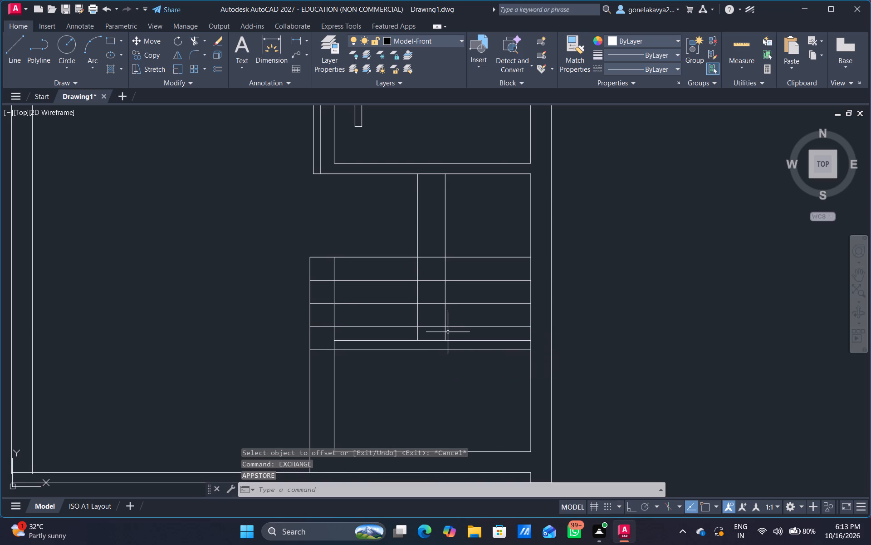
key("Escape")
Extend the two vertical lines downward to the lowest 10" offset line.
type("EX")
key("space")
scroll(452, 333, "up", 1)
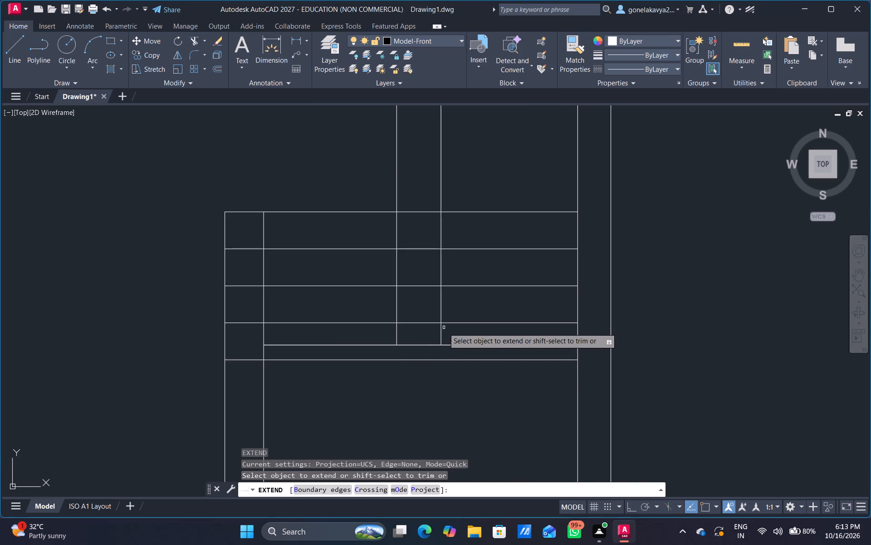
left_click(441, 334)
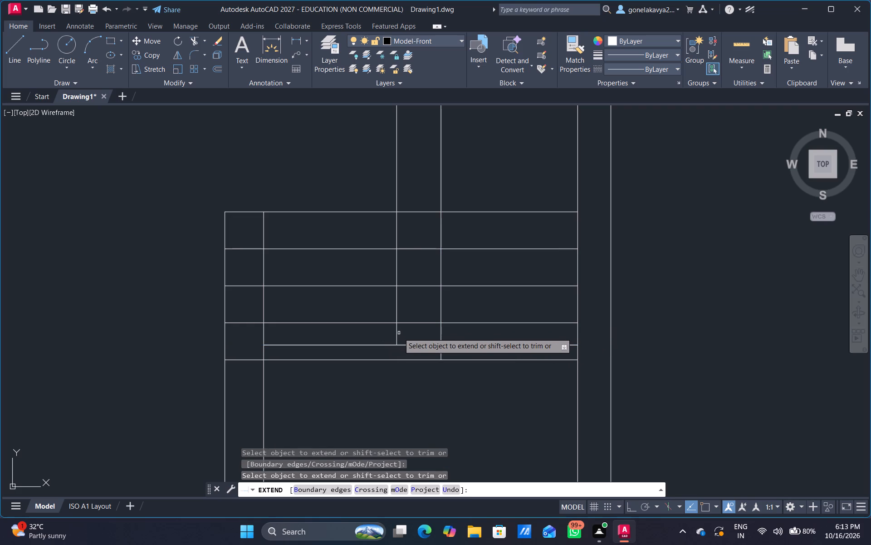
left_click(396, 335)
key("Escape")
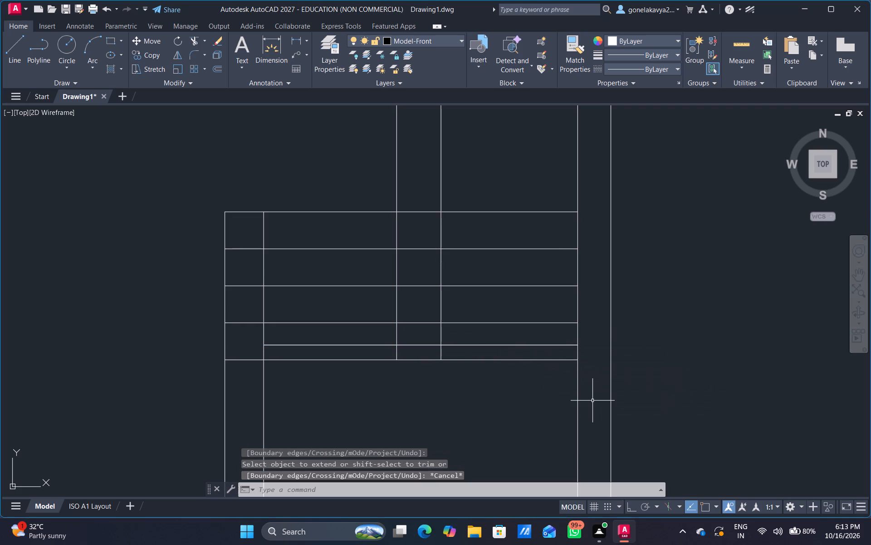
Trim away all segments of the extra horizontal line lying between the third and fourth 10" offset lines.
type("TR")
key("space")
left_click(509, 345)
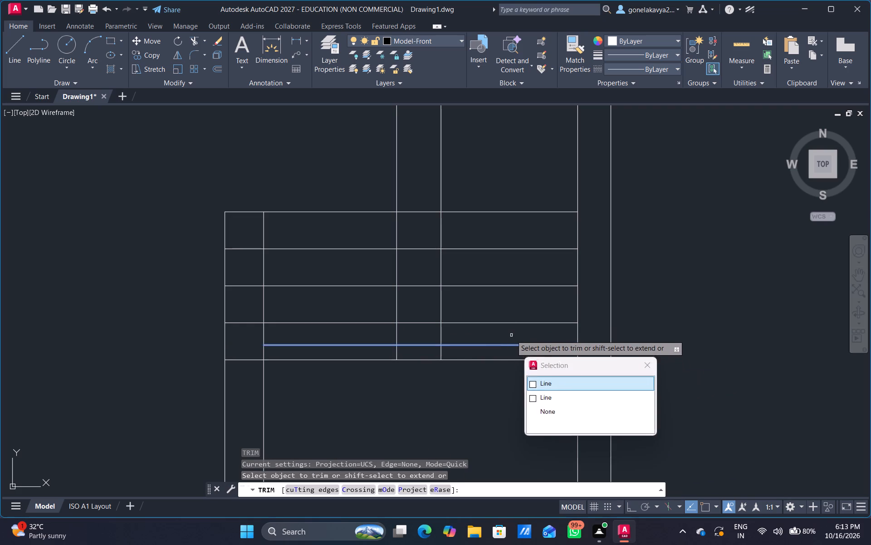
left_click_drag(511, 335, 500, 354)
middle_click_drag(499, 350, 509, 328)
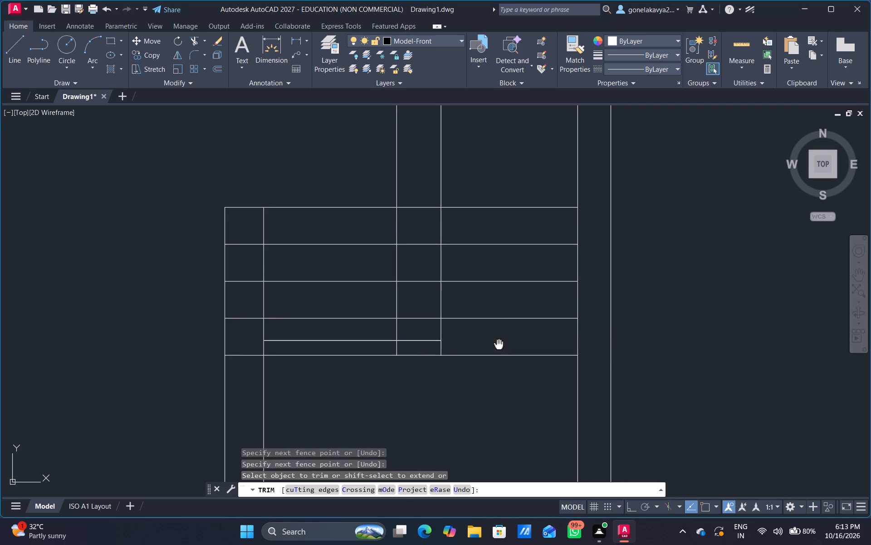
middle_click_drag(509, 328, 654, 285)
scroll(581, 289, "up", 2)
left_click_drag(572, 258, 563, 296)
middle_click_drag(491, 287, 579, 292)
left_click_drag(541, 277, 547, 257)
scroll(546, 257, "down", 3)
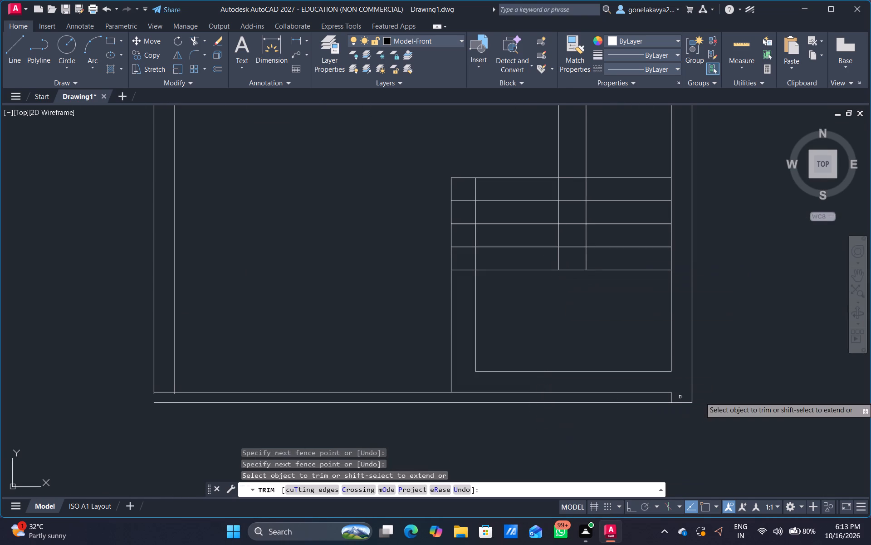
Trim the ends of the four 10" offset lines back to the inner face of the lower-right room's left wall.
middle_click_drag(622, 208, 852, 260)
left_click_drag(747, 229, 852, 260)
middle_click_drag(852, 260, 852, 260)
scroll(750, 294, "up", 3)
middle_click_drag(754, 287, 752, 247)
scroll(753, 243, "down", 1)
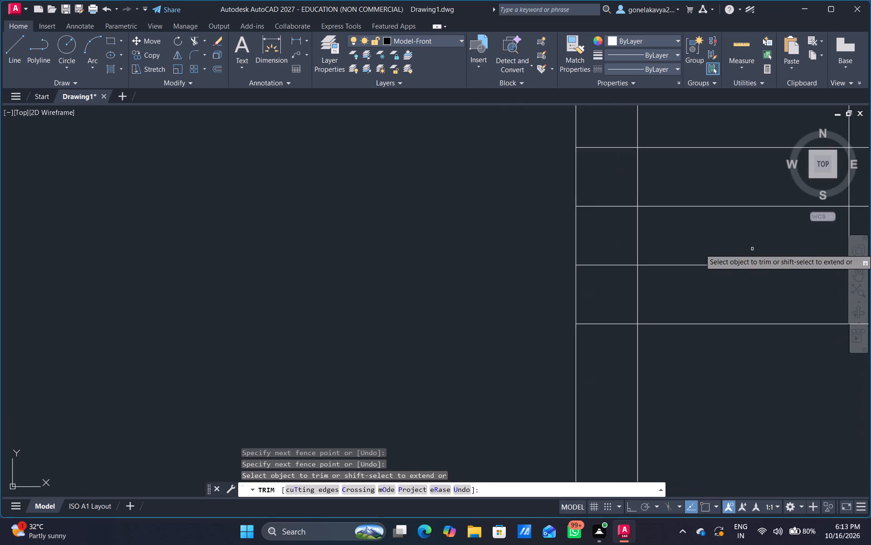
scroll(708, 267, "down", 2)
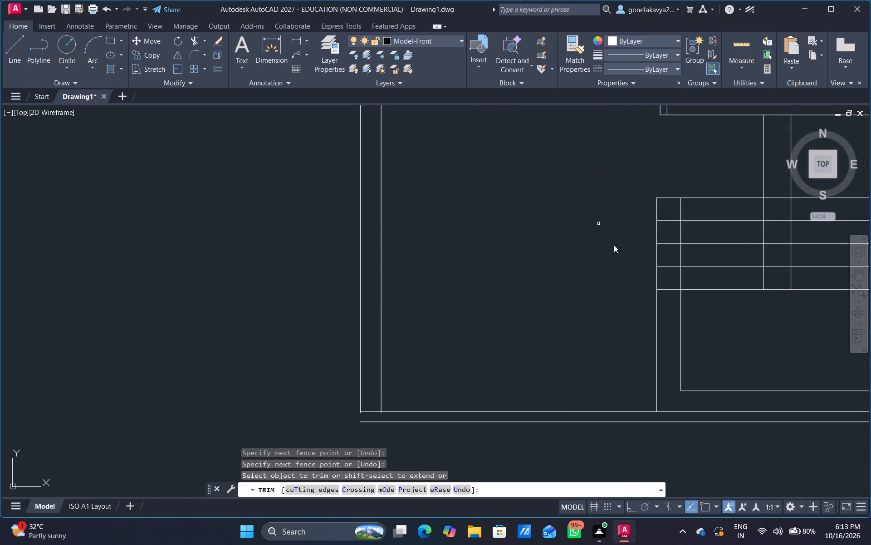
scroll(680, 231, "up", 1)
left_click_drag(661, 208, 665, 292)
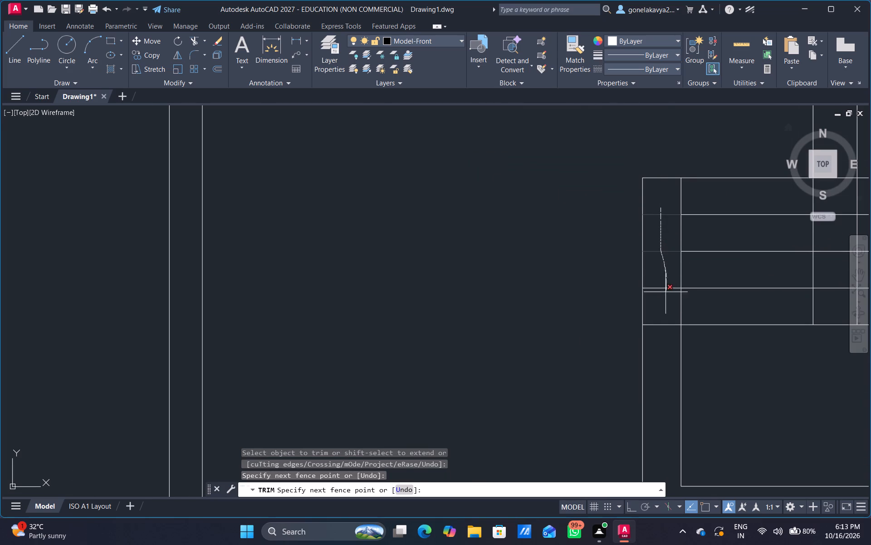
left_click_drag(665, 292, 659, 335)
scroll(720, 362, "down", 1)
middle_click_drag(724, 362, 727, 362)
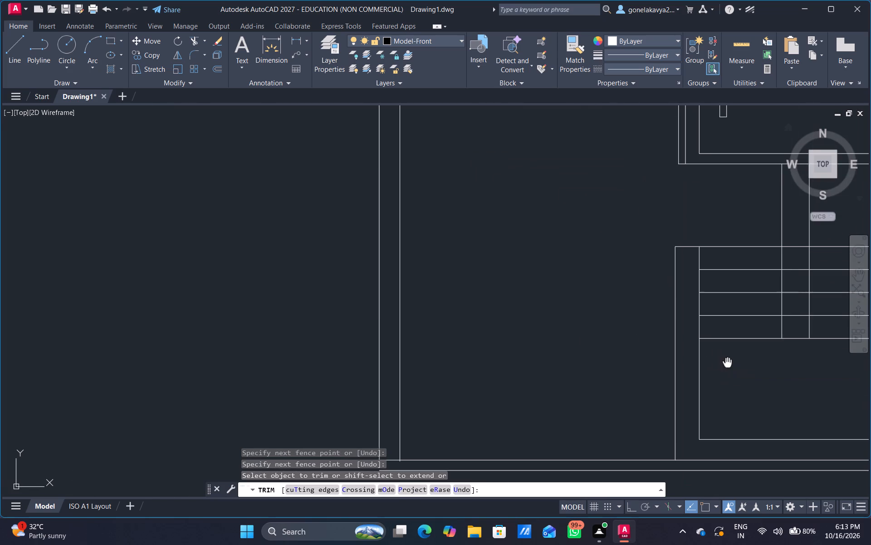
middle_click_drag(727, 362, 461, 314)
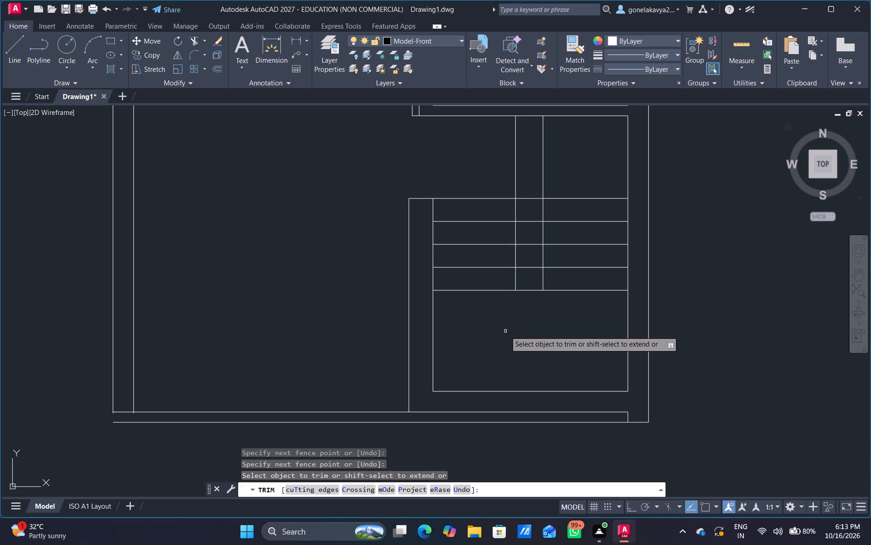
Draw a line from the lower-right room's bottom-left inner corner, about 2'-4" diagonally inward, continuing about 4' nearly straight up across the treads.
key("l")
key("Return")
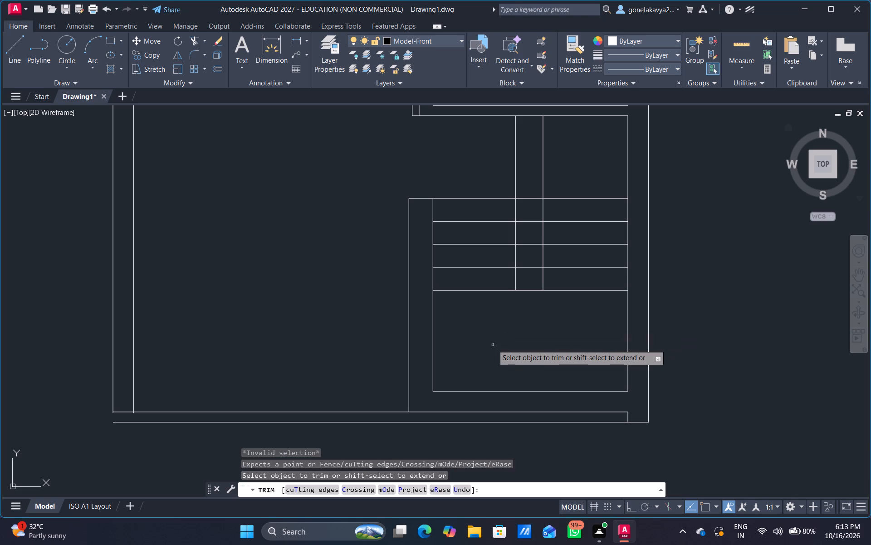
key("Escape")
key("l")
key("Return")
scroll(426, 386, "up", 2)
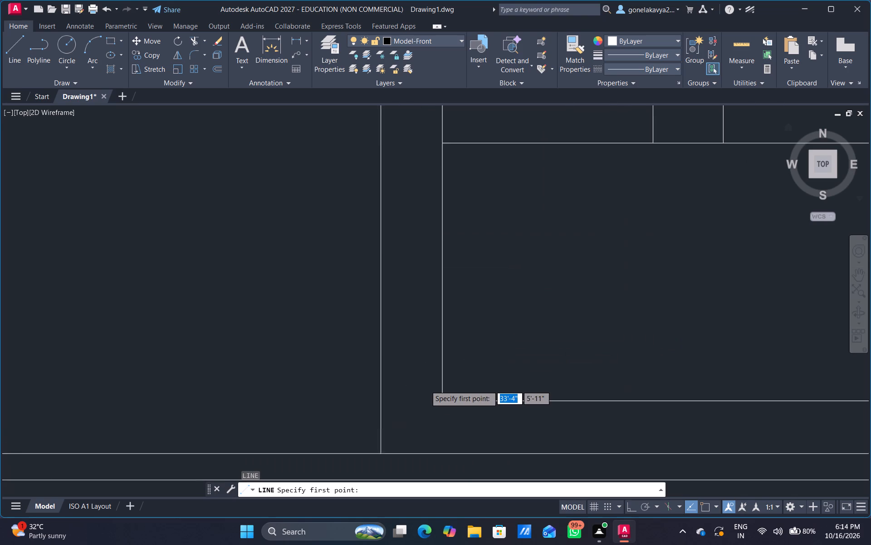
scroll(426, 386, "up", 1)
scroll(514, 373, "down", 2)
middle_click_drag(514, 373, 440, 342)
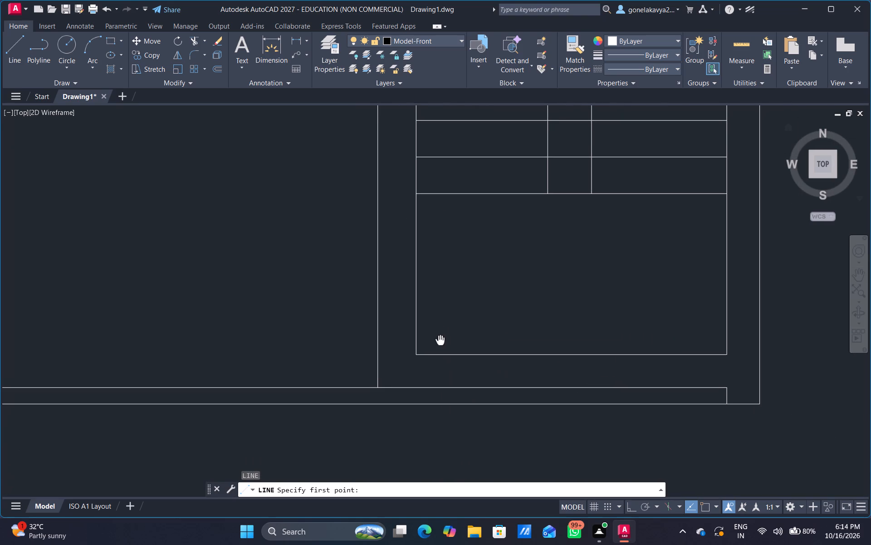
middle_click_drag(440, 342, 439, 369)
scroll(436, 400, "up", 1)
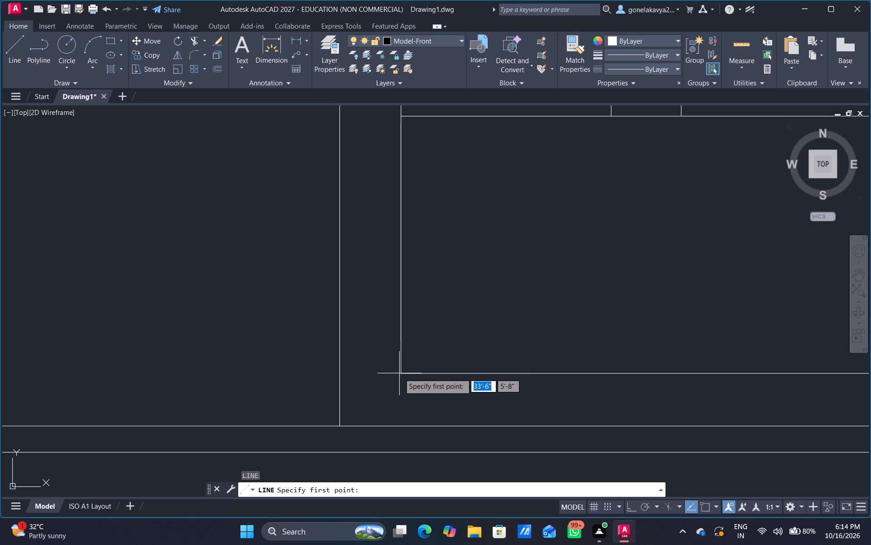
left_click(401, 372)
scroll(625, 177, "down", 2)
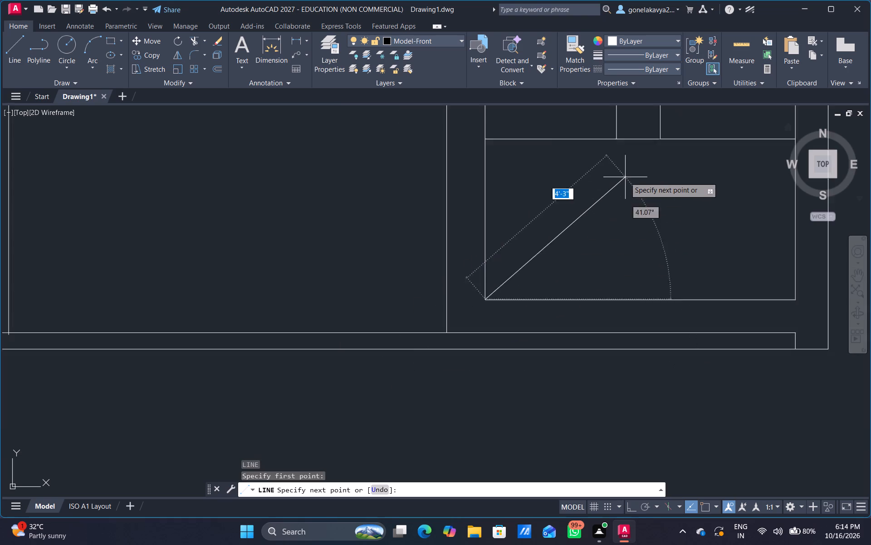
scroll(625, 177, "down", 1)
middle_click_drag(625, 177, 555, 255)
scroll(625, 177, "down", 1)
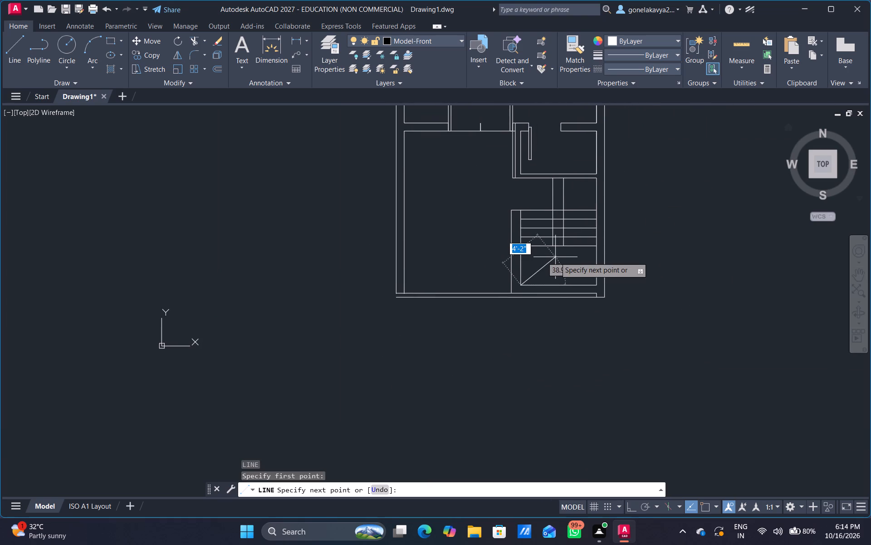
scroll(555, 257, "up", 2)
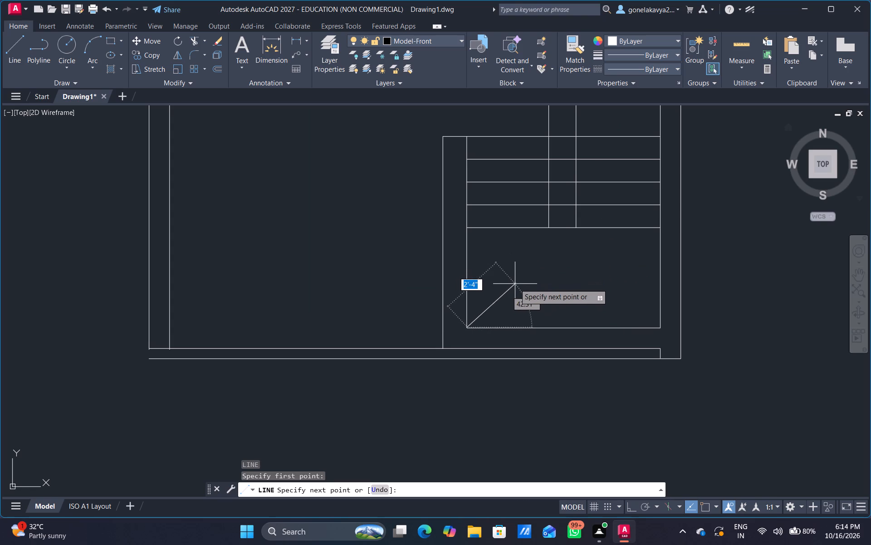
left_click(515, 282)
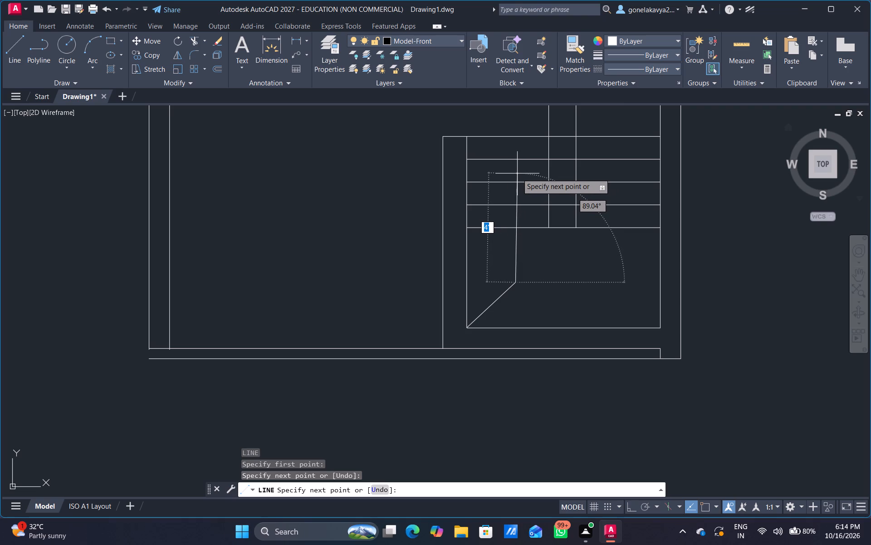
left_click(517, 173)
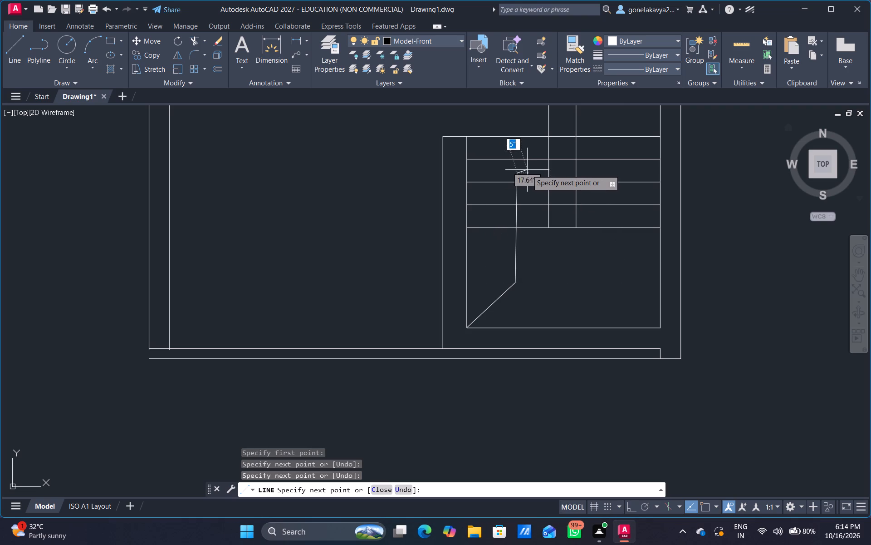
Draw a small triangular arrowhead pointing up, with sloping sides about 4" long, at the upper end of that direction line.
scroll(523, 170, "up", 3)
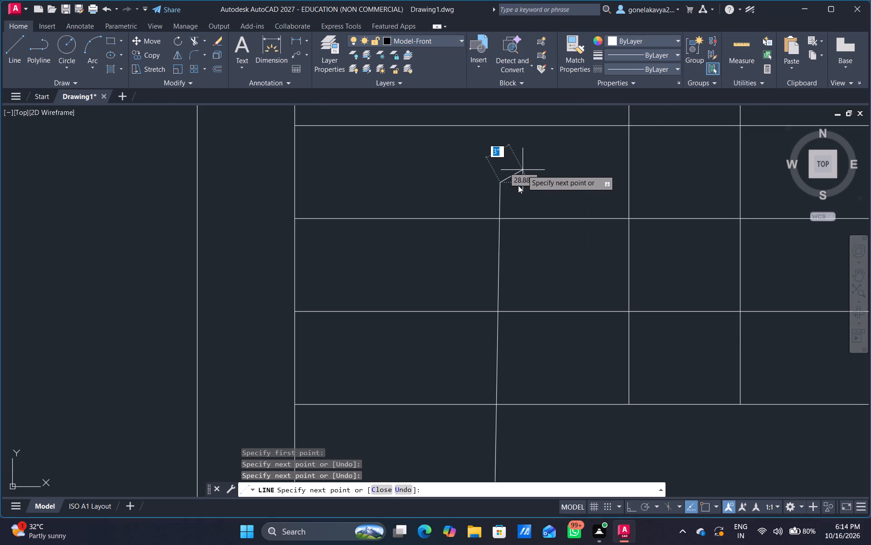
scroll(518, 186, "up", 2)
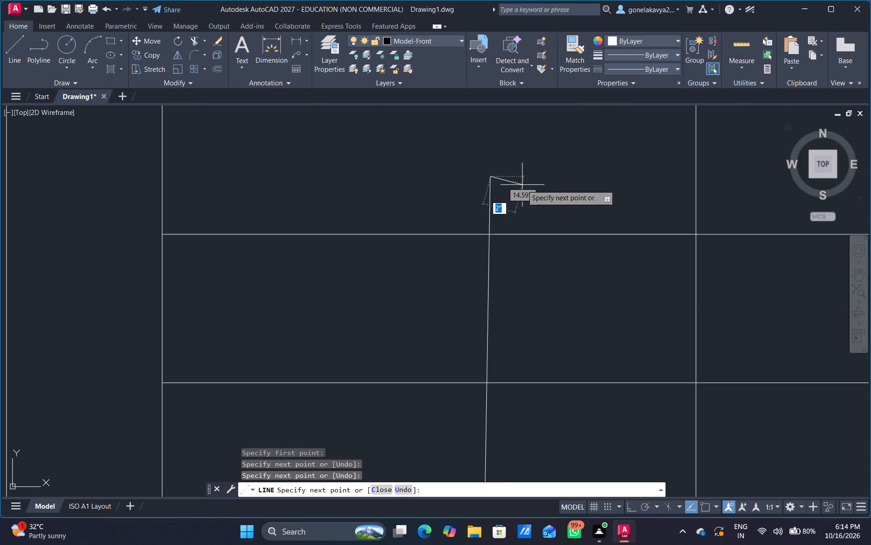
left_click_drag(535, 178, 533, 170)
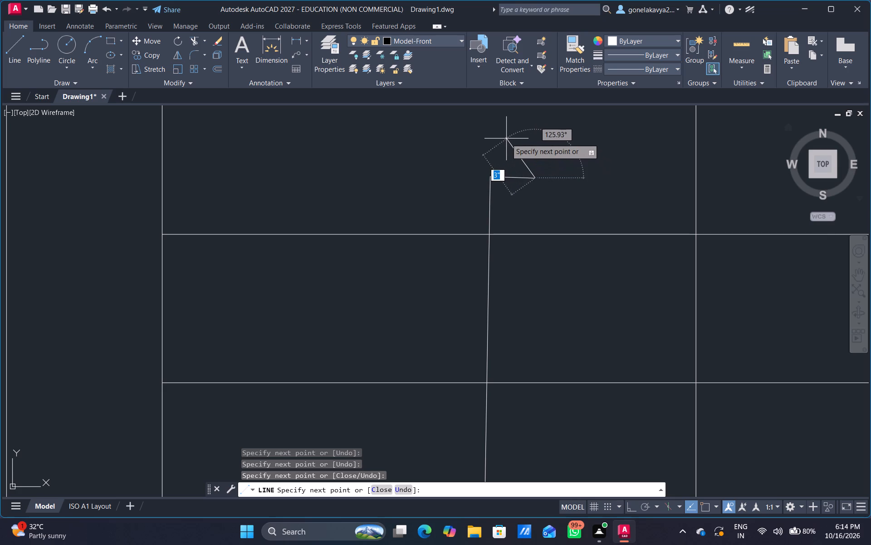
left_click(495, 134)
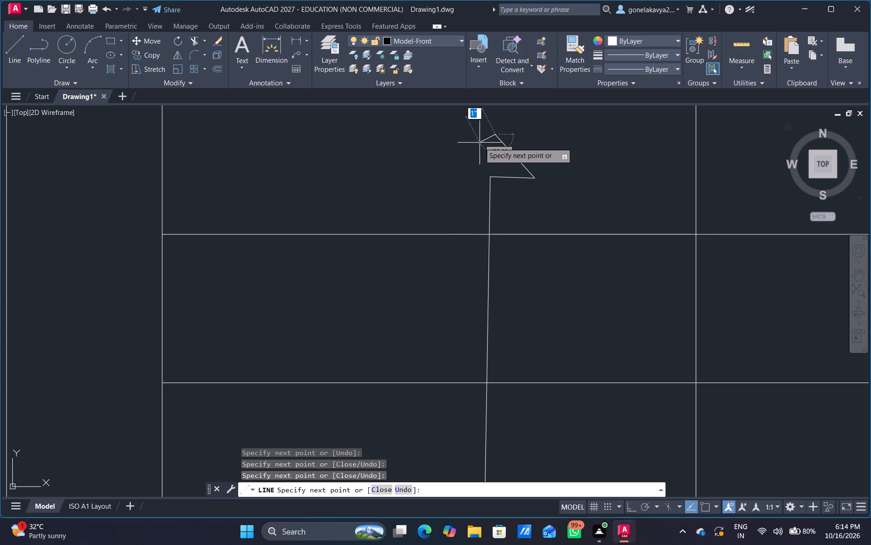
left_click(450, 176)
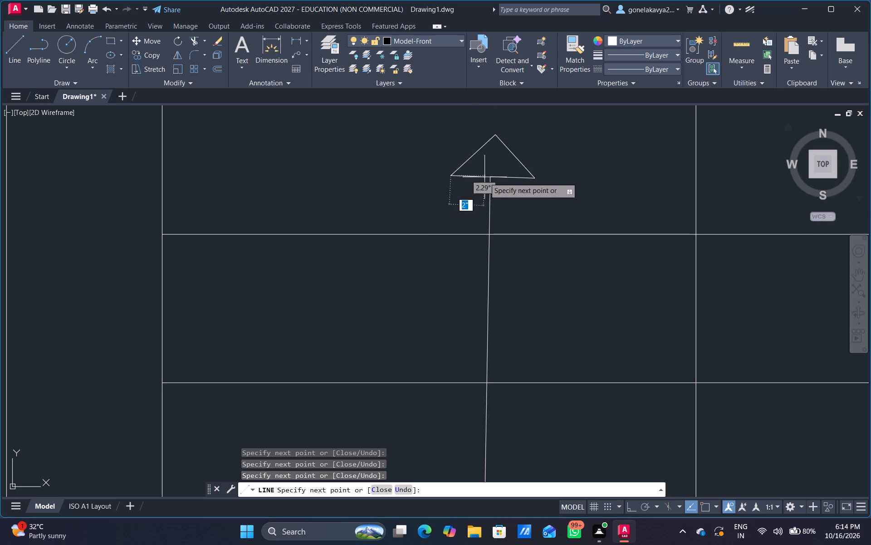
left_click(491, 177)
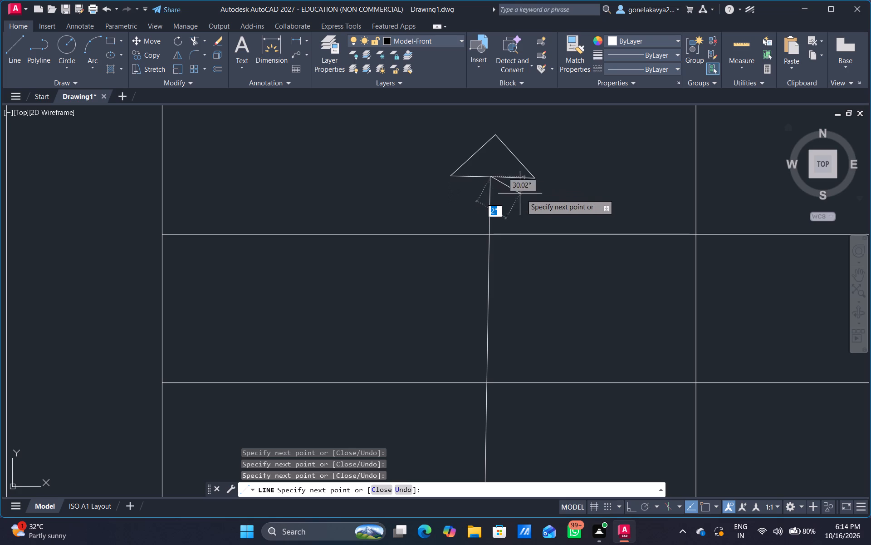
key("Escape")
Extend the two central vertical stair lines down to the room's bottom inner wall line.
scroll(532, 195, "down", 3)
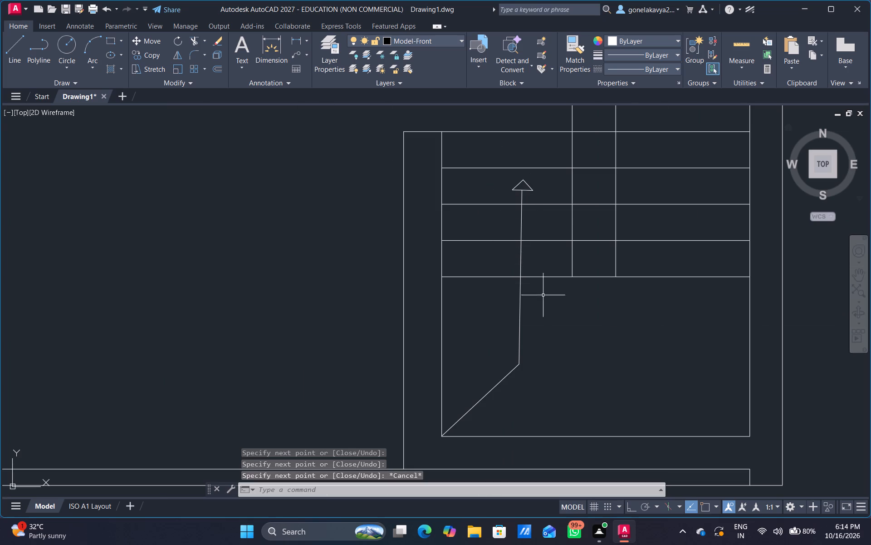
middle_click_drag(563, 319, 392, 278)
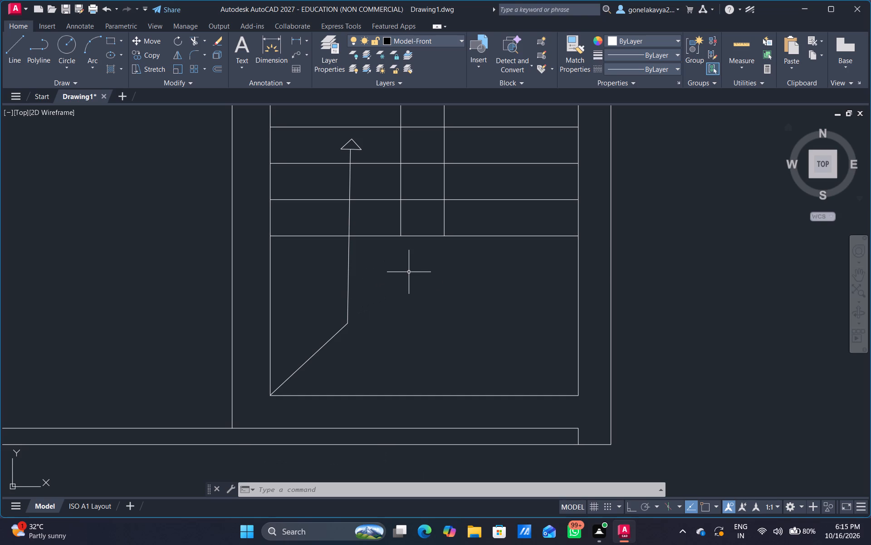
type("EX")
key("space")
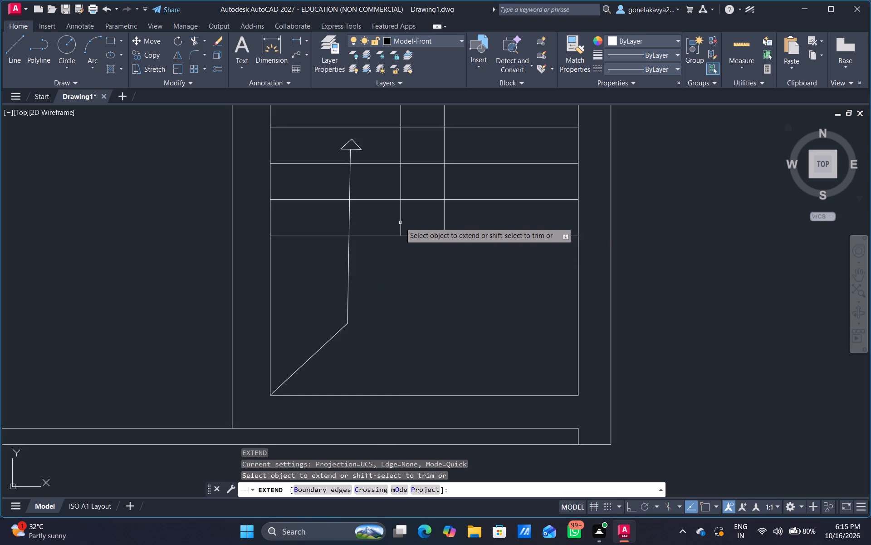
left_click(403, 221)
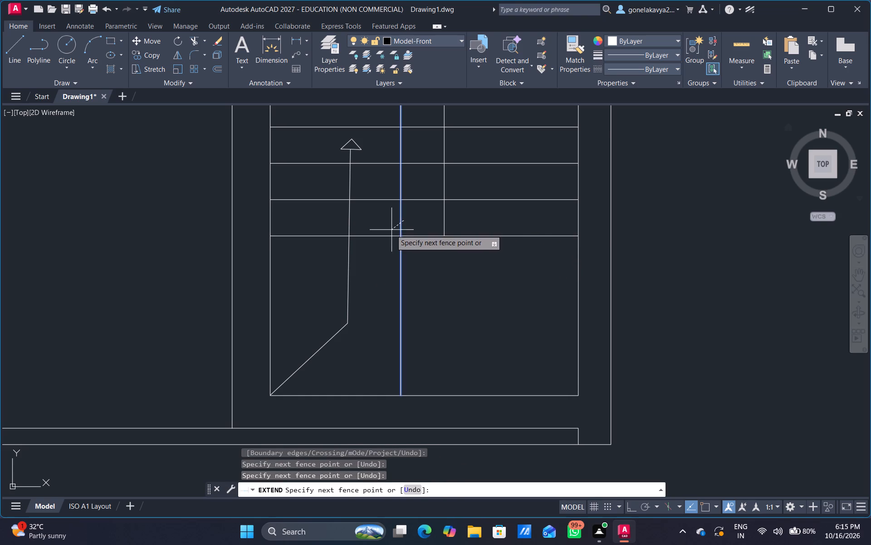
left_click(391, 230)
left_click(444, 227)
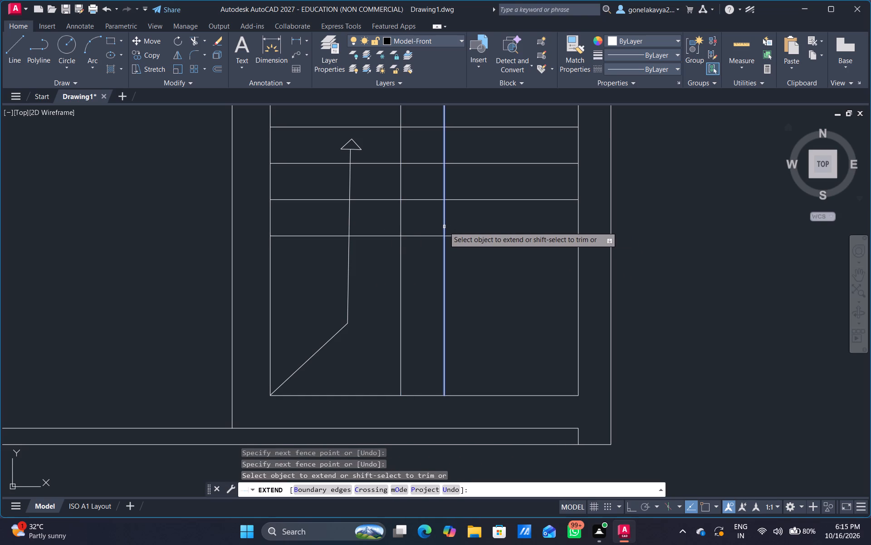
middle_click_drag(488, 300, 452, 265)
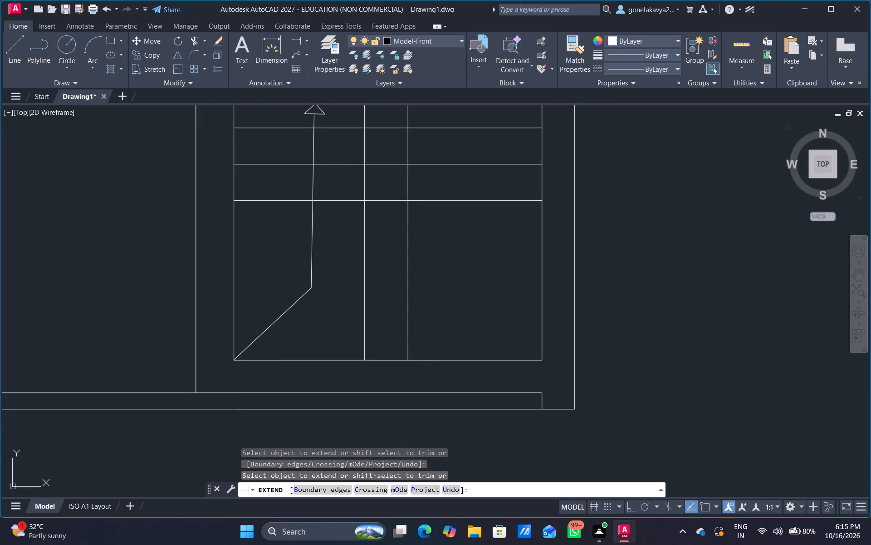
key("Escape")
Draw a line from the room's bottom-right inner corner, about 2'-9" diagonally inward, then with Ortho on about 6'-3" up and 5'-3" left.
key("l")
key("Return")
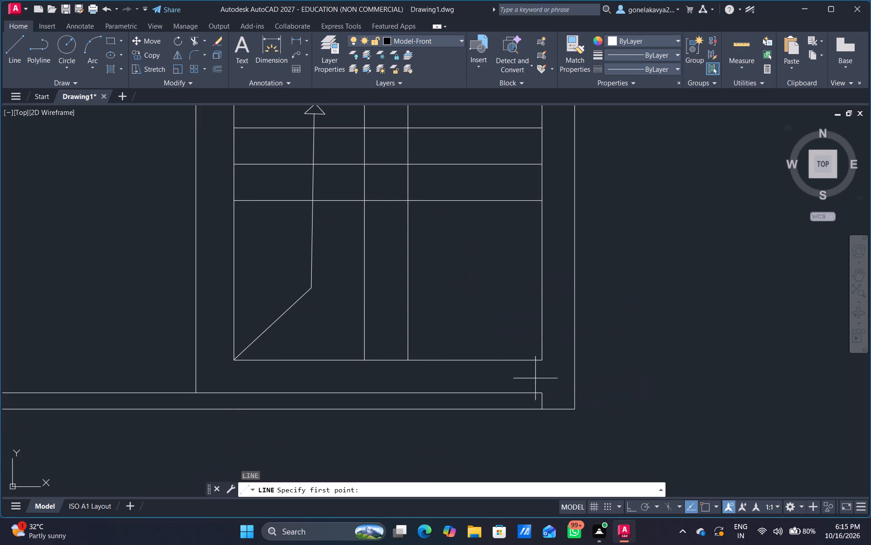
left_click(541, 360)
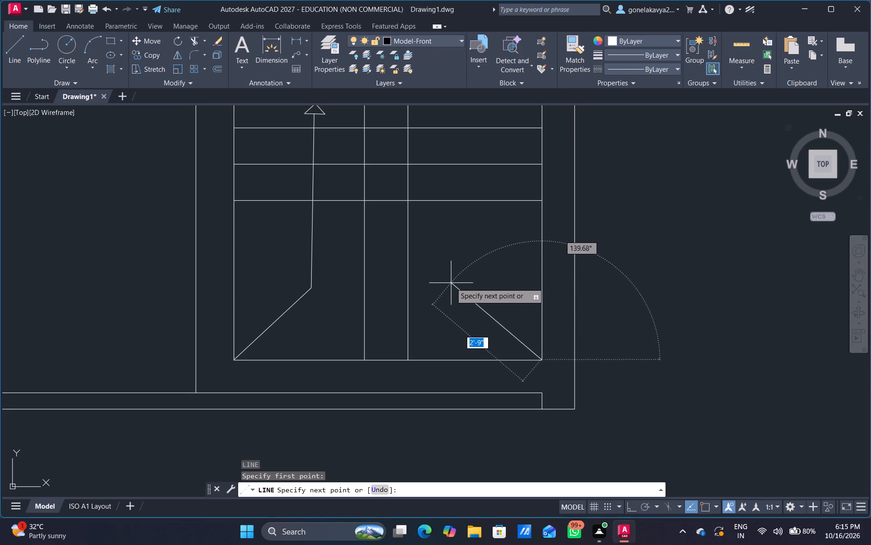
left_click_drag(450, 281, 452, 276)
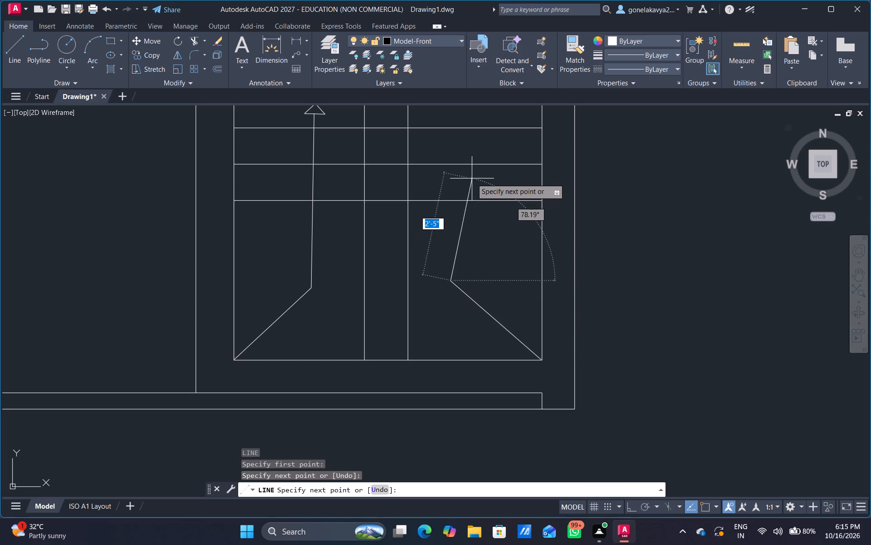
middle_click_drag(463, 174, 431, 356)
left_click_drag(463, 175, 435, 278)
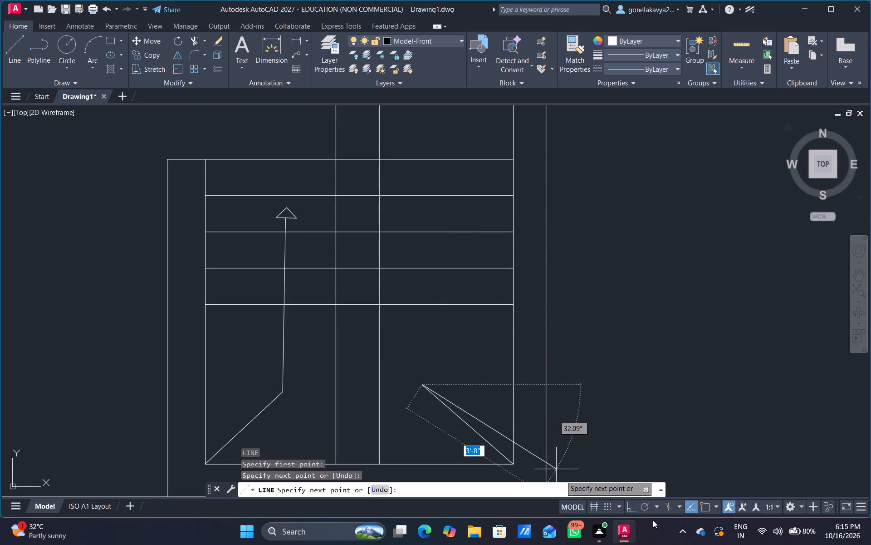
left_click(628, 502)
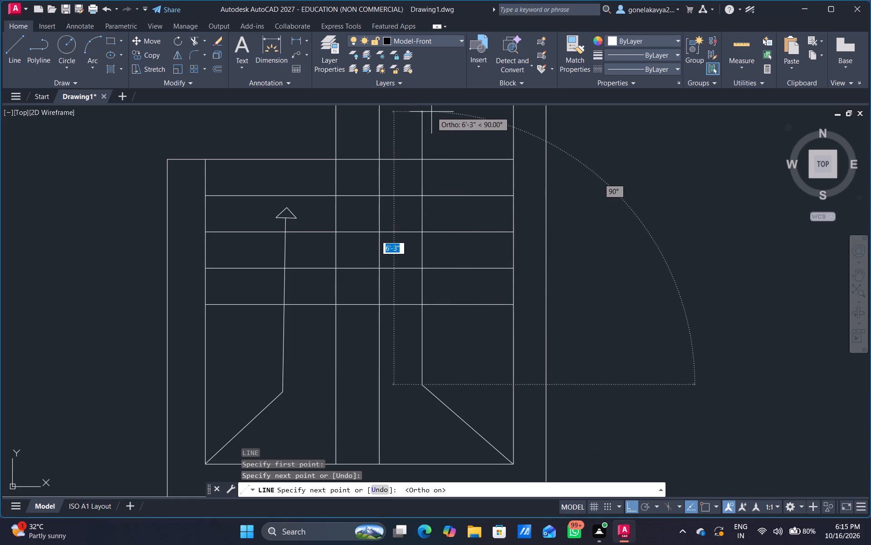
left_click(431, 112)
middle_click_drag(276, 119, 268, 123)
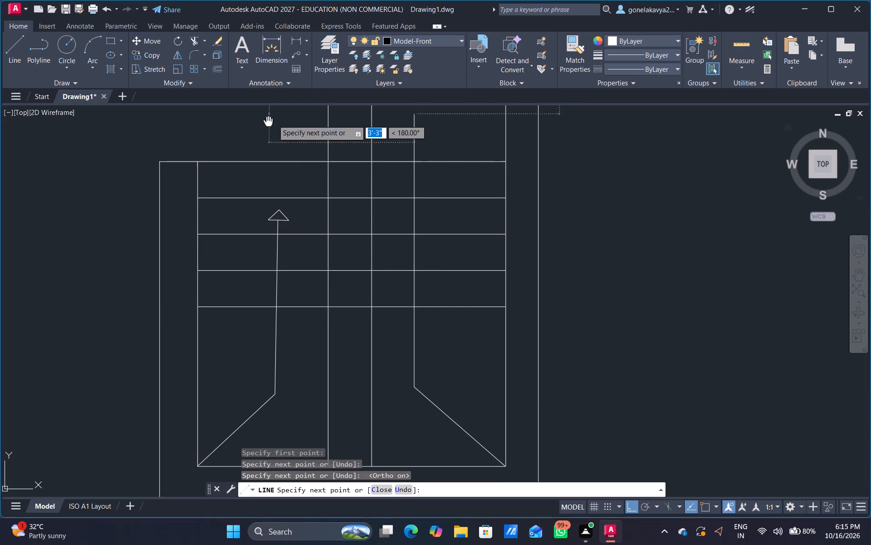
middle_click_drag(268, 123, 348, 222)
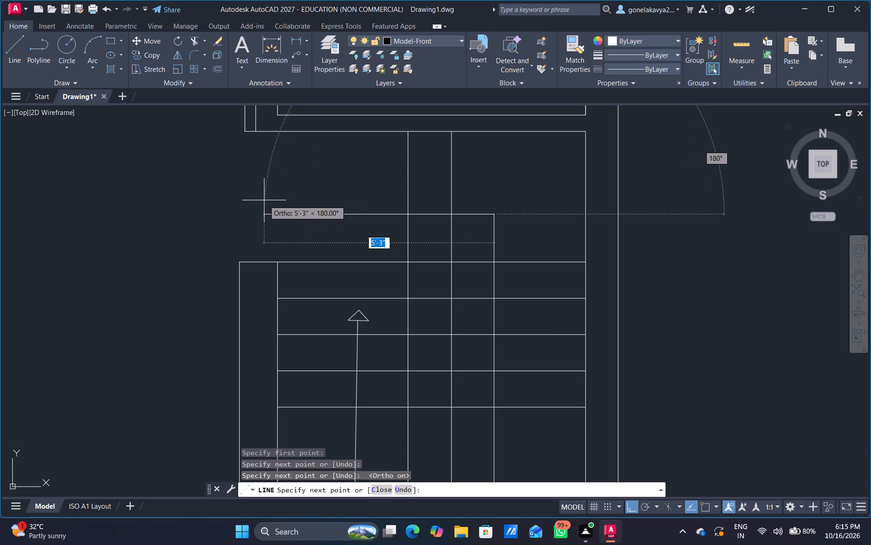
left_click(264, 200)
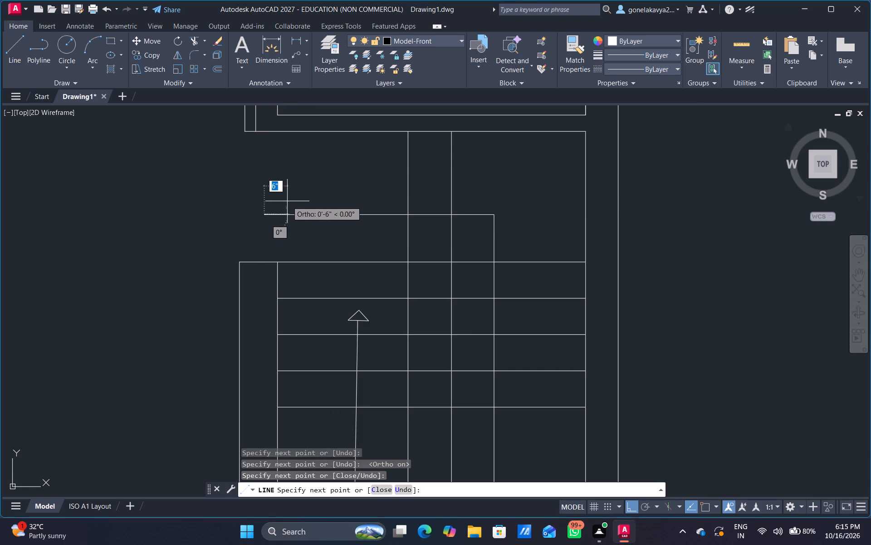
key("Escape")
With Ortho off, draw a diagonal about 4'-3" long from the right central line's top-tread intersection to the landing's upper-right inner corner.
key("l")
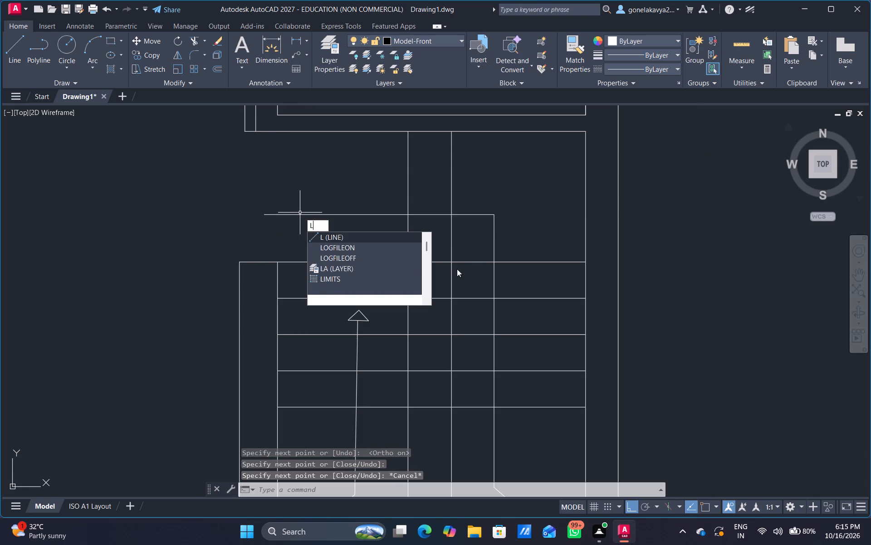
key("Return")
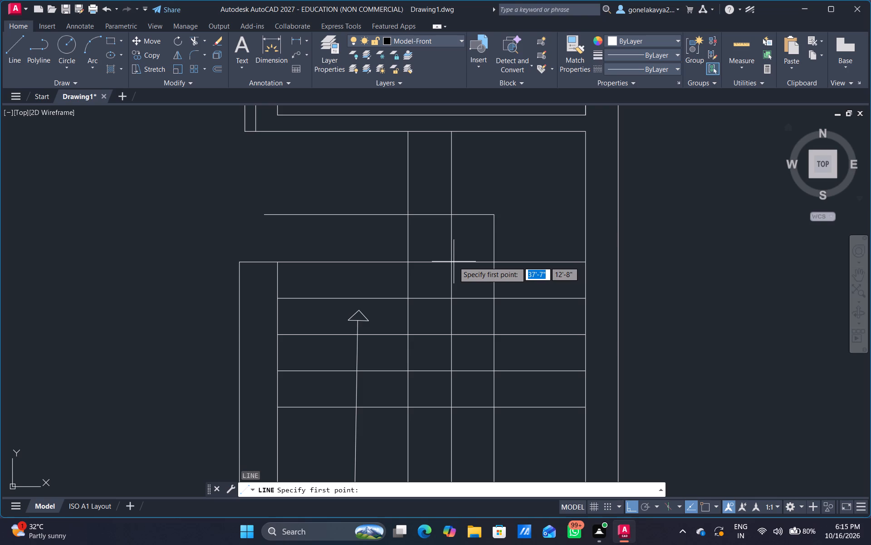
left_click(452, 261)
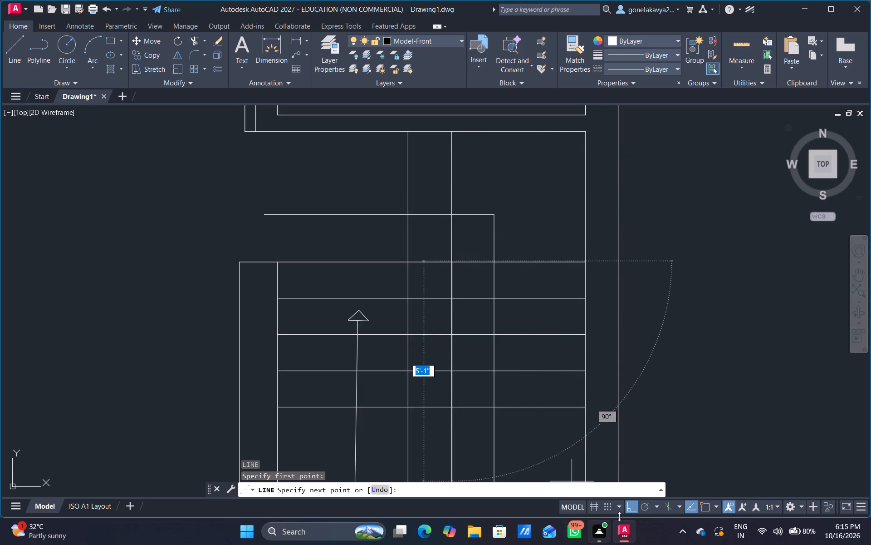
left_click(632, 504)
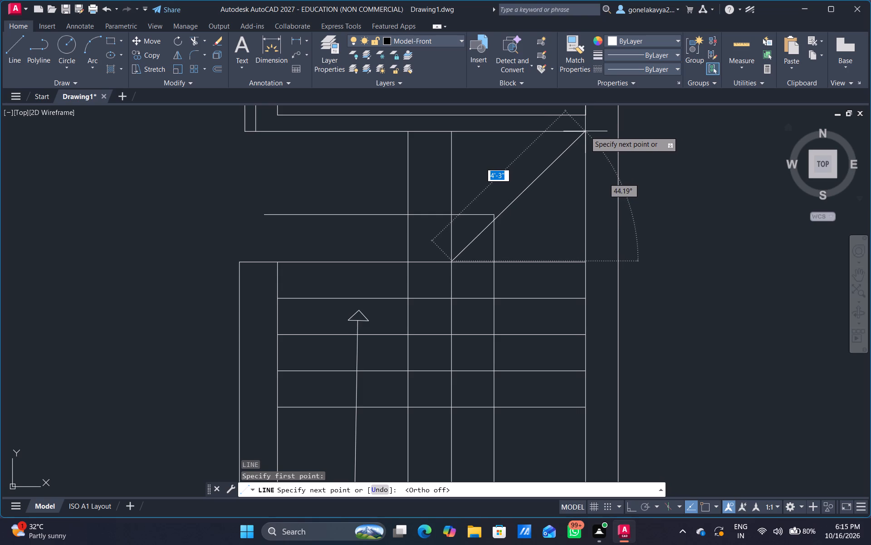
left_click(585, 131)
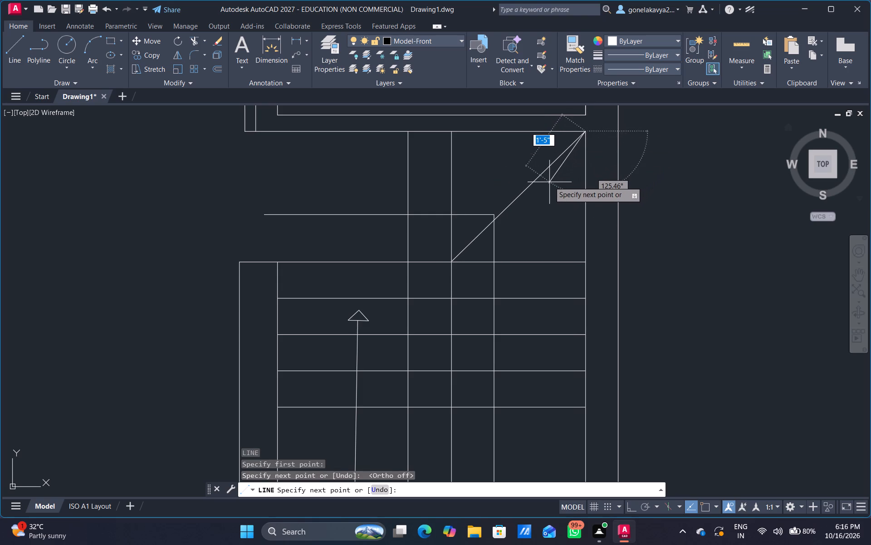
key("Escape")
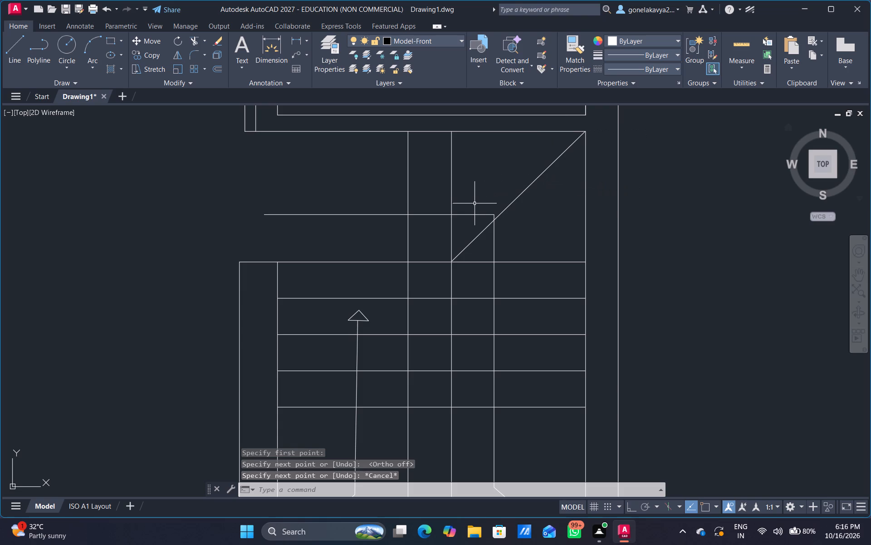
Extend the partition's inner line down to the stair's top line and the landing's horizontal direction line left to meet it.
middle_click_drag(304, 166, 315, 227)
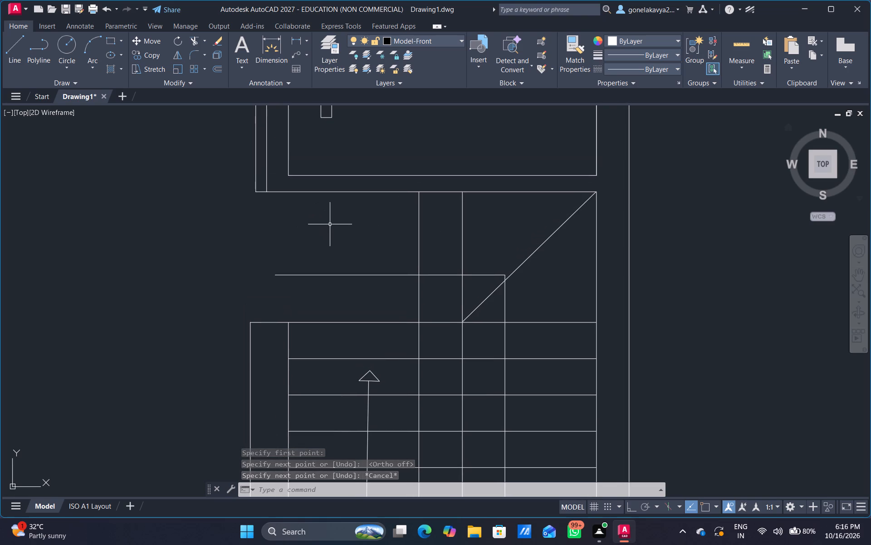
type("EX")
key("space")
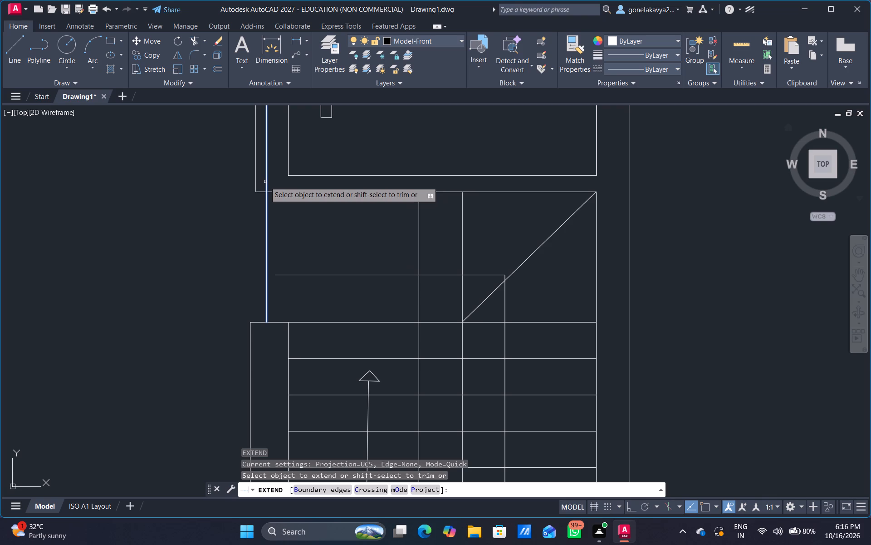
left_click(265, 182)
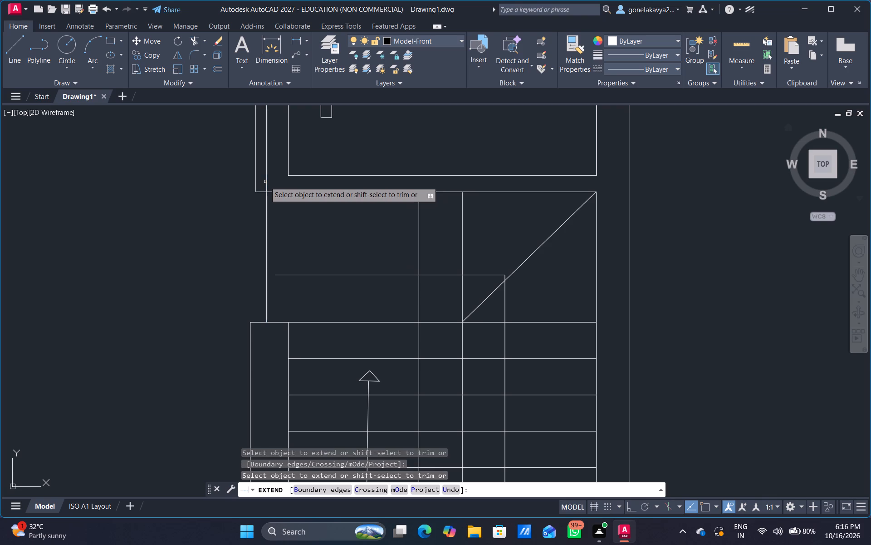
middle_click_drag(289, 289, 289, 278)
scroll(288, 281, "up", 1)
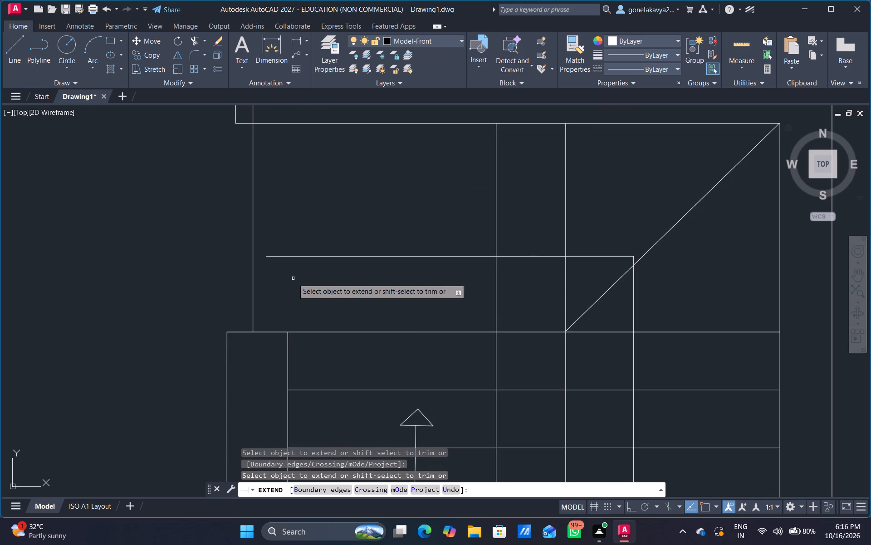
left_click(291, 256)
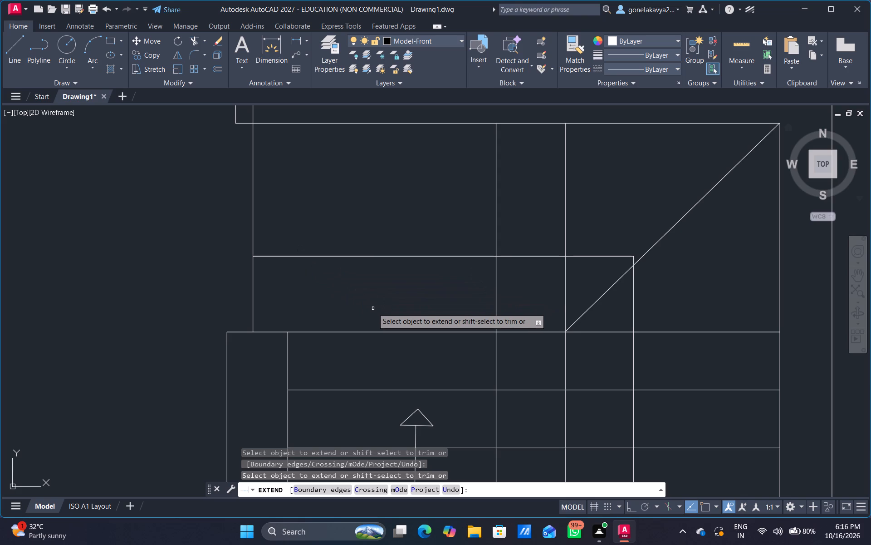
key("l")
key("Escape")
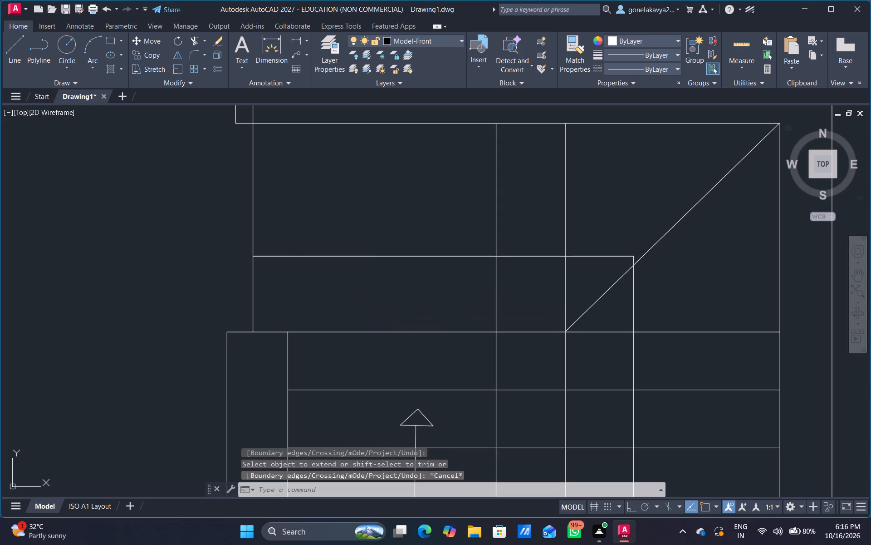
Draw a small triangular arrowhead pointing right on the landing's horizontal direction line, with sides about 5" long.
key("l")
key("Return")
scroll(372, 264, "up", 1)
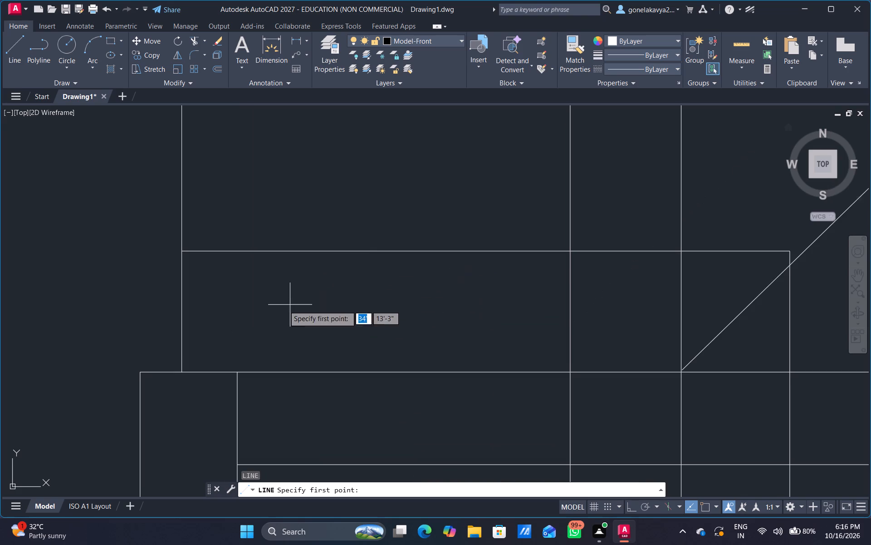
left_click_drag(365, 222, 365, 245)
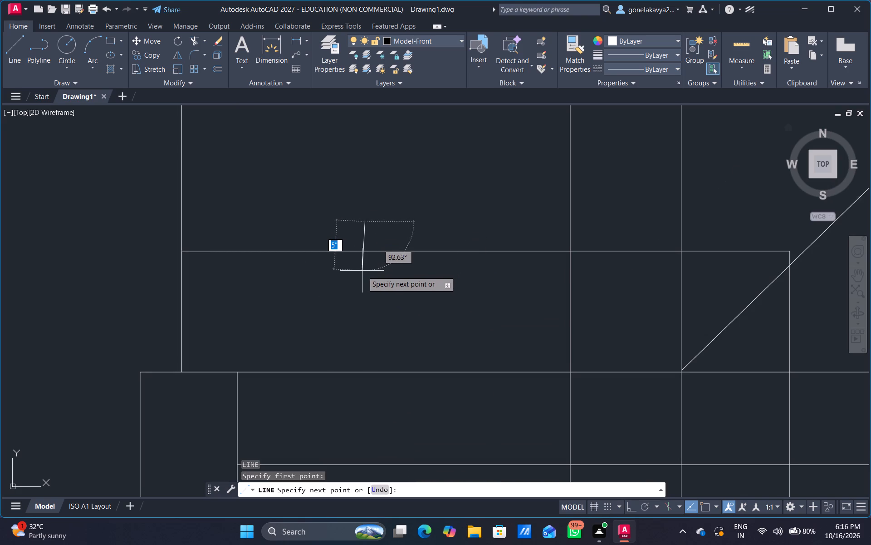
left_click(365, 277)
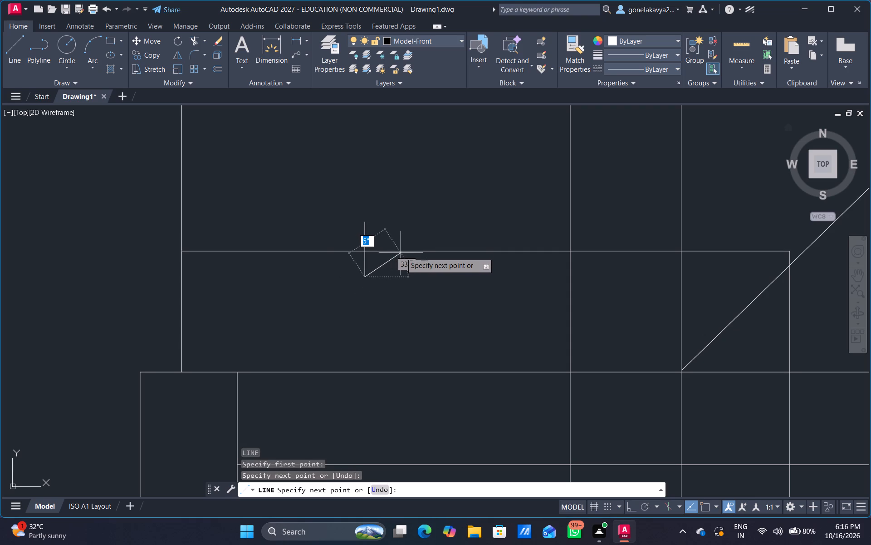
left_click(401, 252)
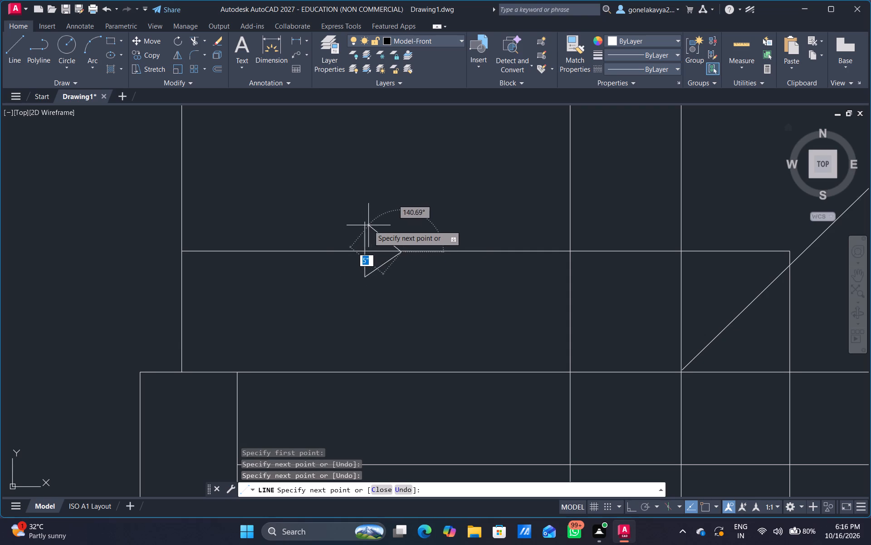
left_click(365, 222)
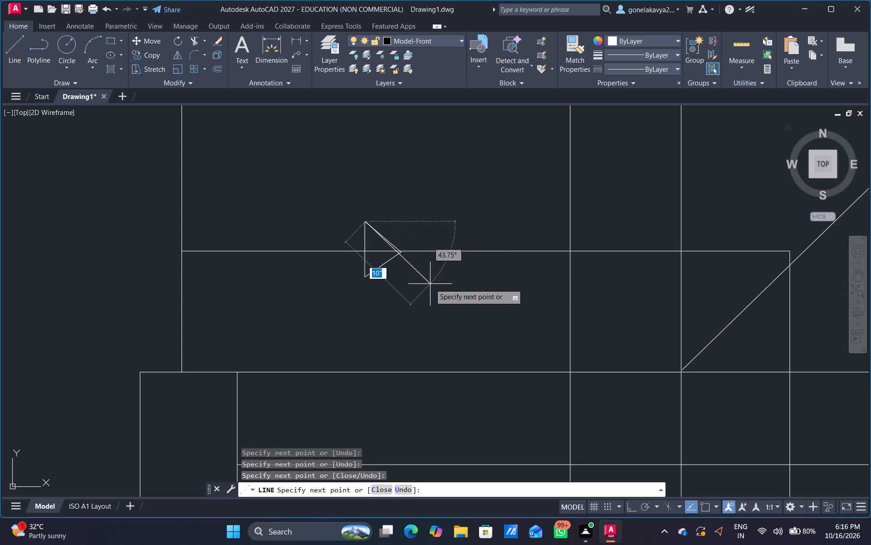
key("Escape")
Draw the double door's left swing arc through the left leaf's two top corners to the upper end of the centre line.
scroll(426, 282, "down", 4)
middle_click_drag(434, 307, 422, 263)
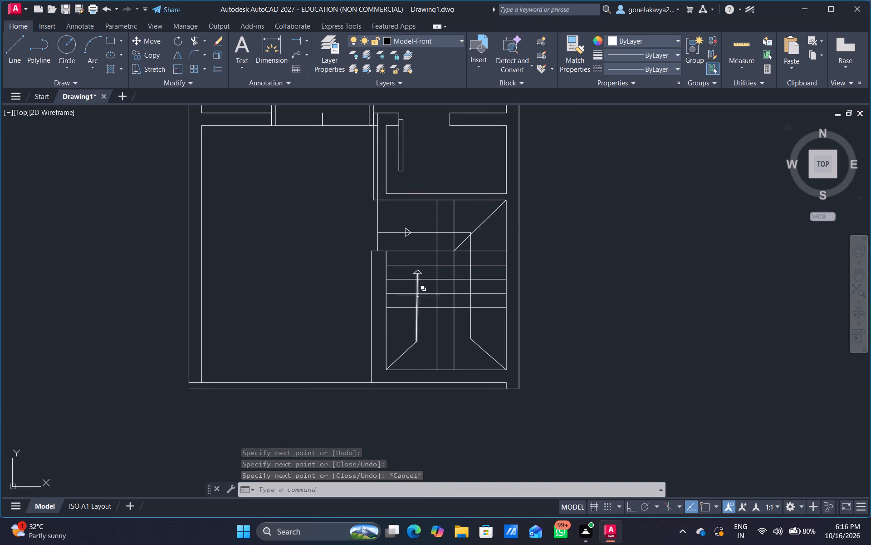
middle_click_drag(300, 362, 309, 333)
scroll(303, 356, "down", 1)
middle_click_drag(337, 265, 362, 325)
scroll(338, 231, "up", 2)
middle_click_drag(340, 224, 362, 262)
scroll(315, 255, "up", 1)
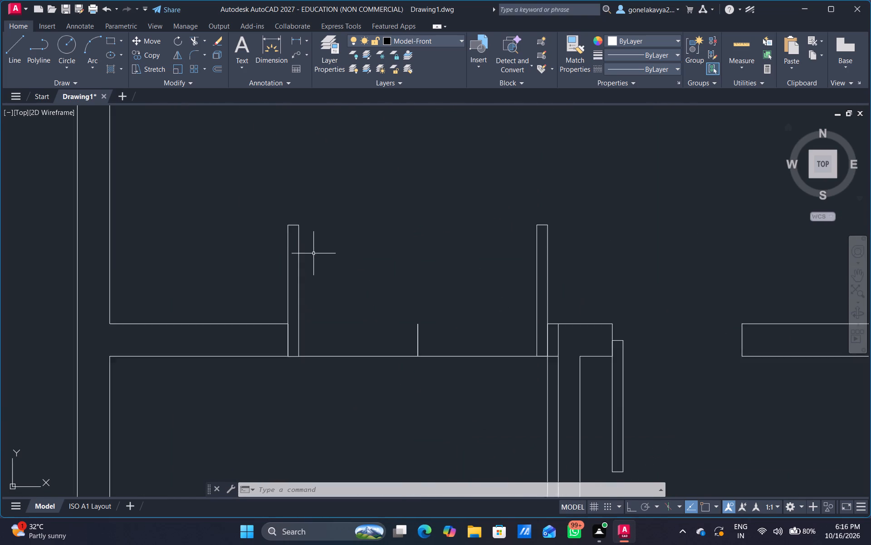
scroll(313, 253, "up", 1)
type("ARC")
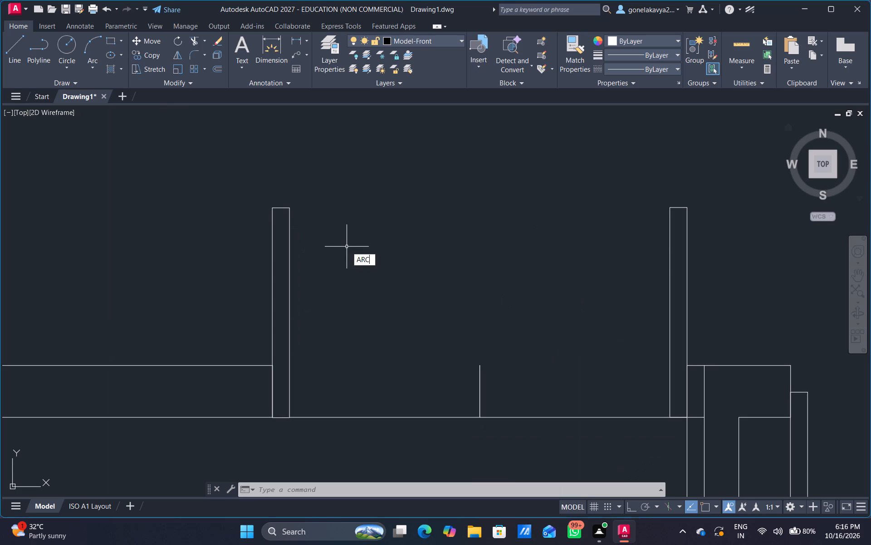
key("space")
scroll(241, 215, "up", 3)
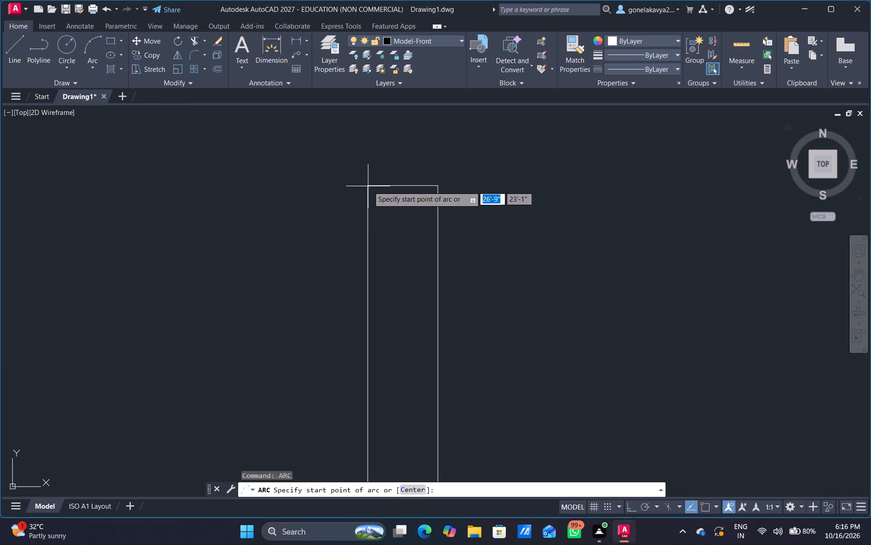
left_click(367, 186)
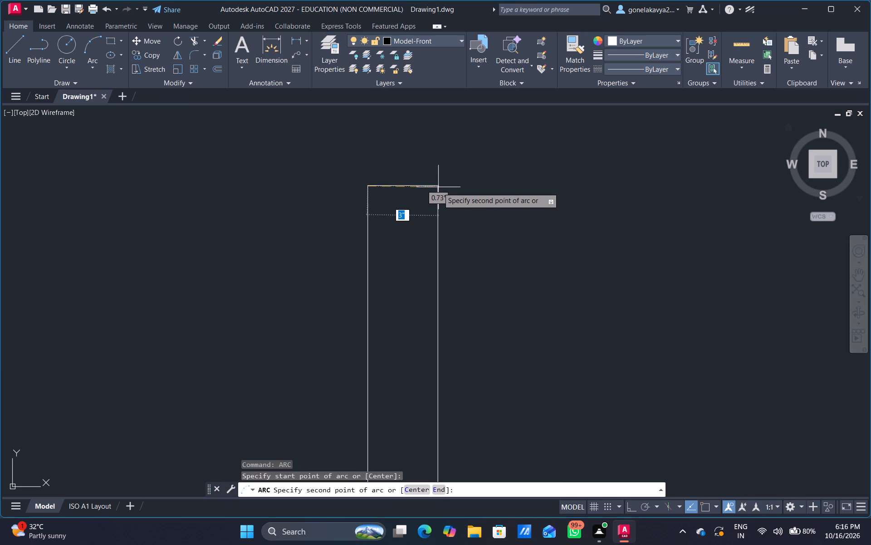
left_click(439, 186)
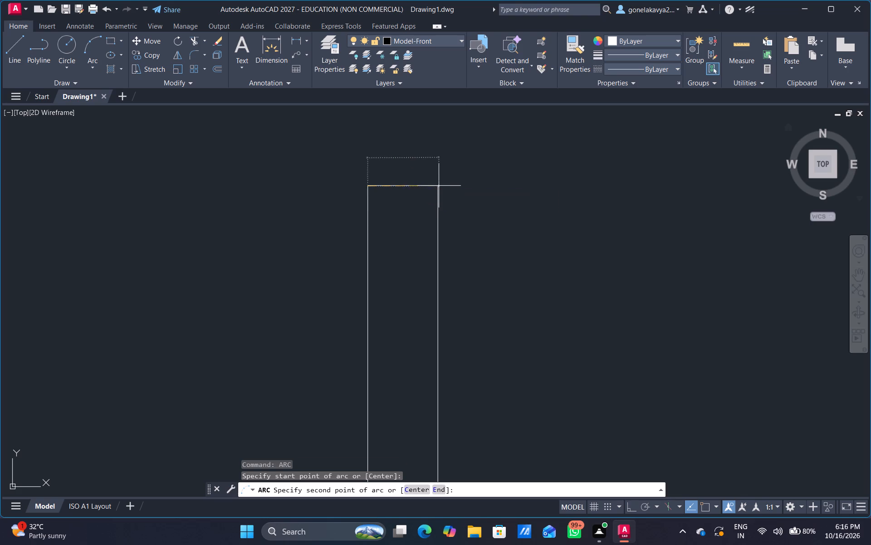
scroll(749, 306, "down", 3)
middle_click_drag(748, 336, 315, 242)
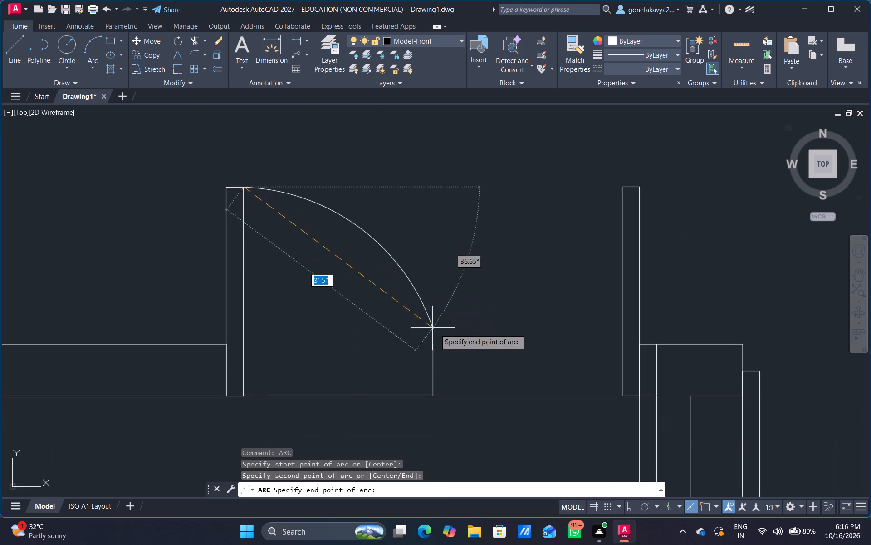
scroll(436, 347, "up", 3)
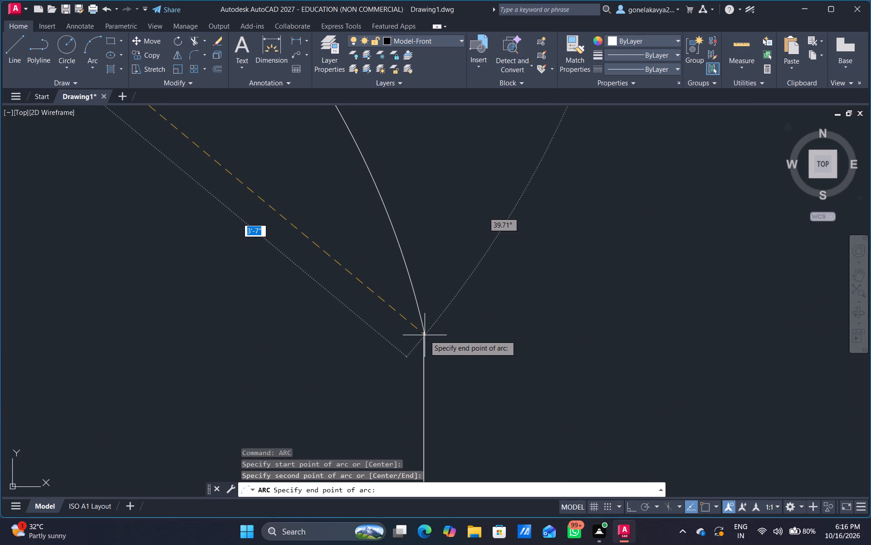
left_click(424, 338)
Draw the double door's right swing arc through the right leaf's two top corners to meet the left arc at the centre line.
scroll(465, 312, "down", 3)
middle_click_drag(519, 298, 433, 389)
key("space")
scroll(607, 268, "up", 3)
middle_click_drag(510, 233, 606, 384)
scroll(555, 338, "up", 2)
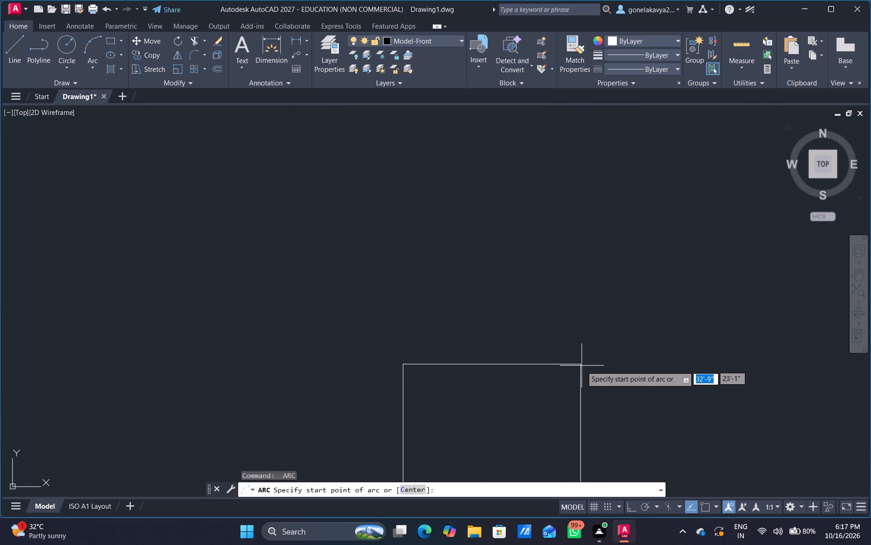
left_click(581, 365)
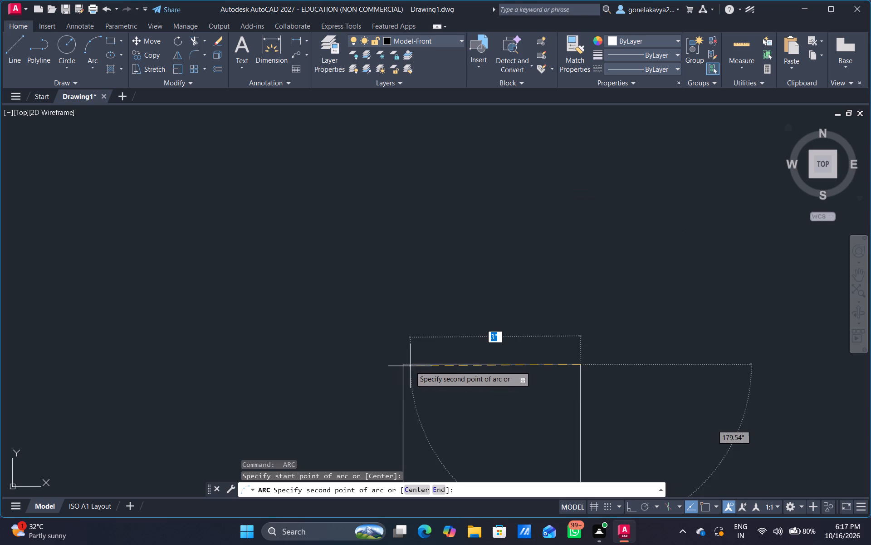
left_click_drag(403, 365, 370, 370)
scroll(262, 376, "down", 3)
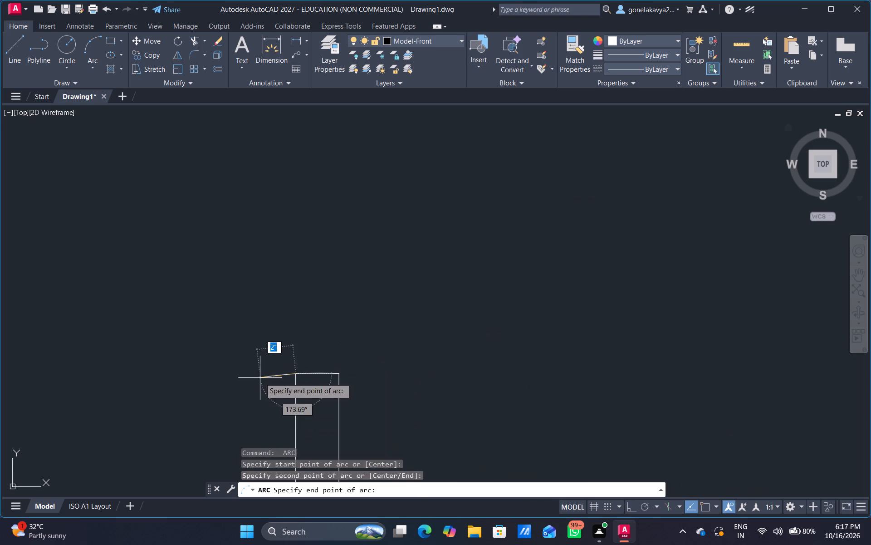
middle_click_drag(259, 381, 586, 189)
middle_click_drag(300, 362, 438, 159)
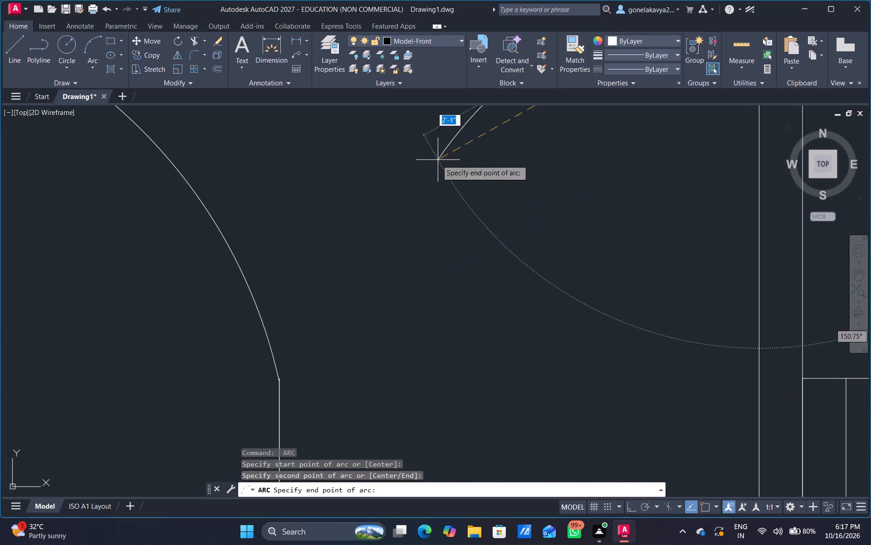
scroll(273, 368, "up", 4)
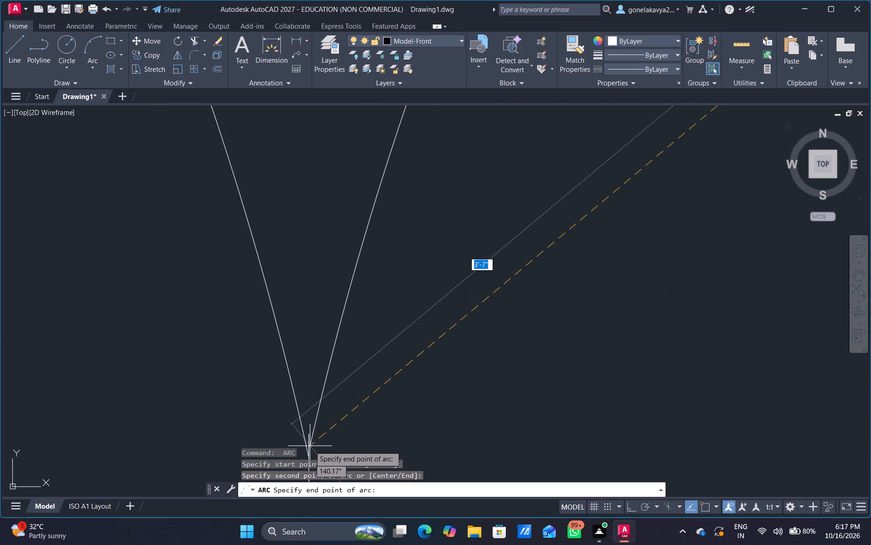
left_click(308, 447)
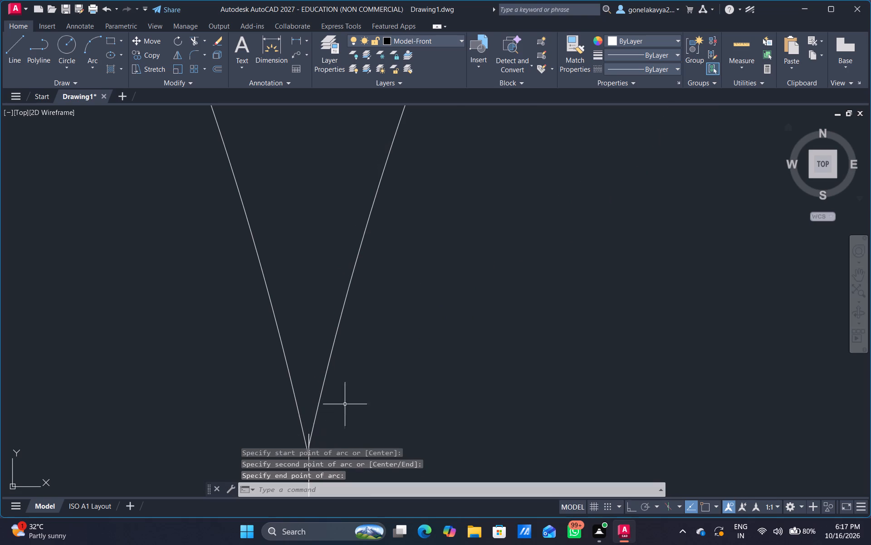
Draw the swing arc for the door above the staircase, through its leaf's two bottom corners to the middle of the opposite jamb.
scroll(386, 359, "down", 8)
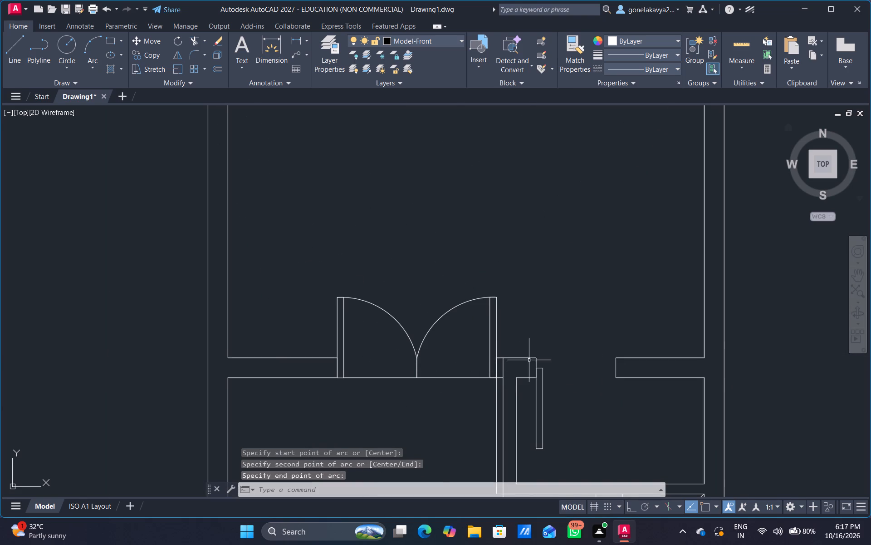
middle_click_drag(536, 356, 435, 166)
scroll(443, 244, "up", 3)
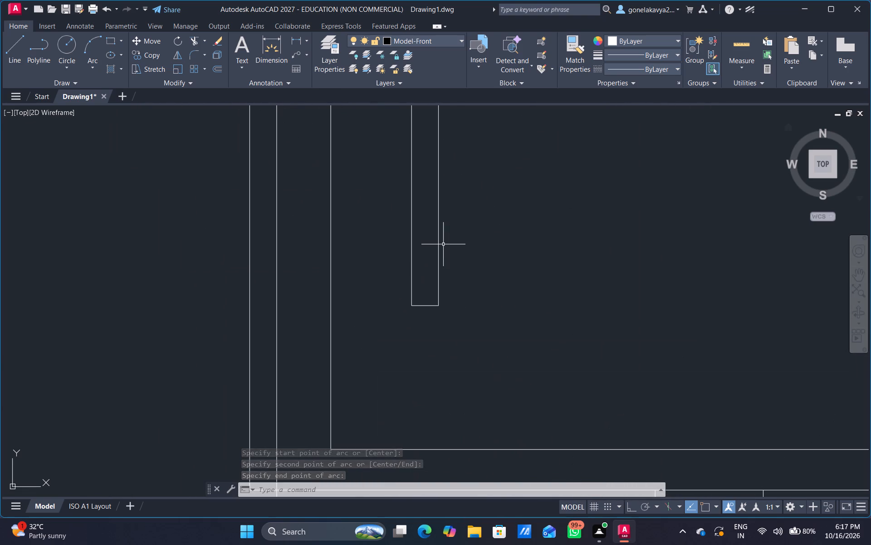
key("space")
scroll(423, 319, "up", 4)
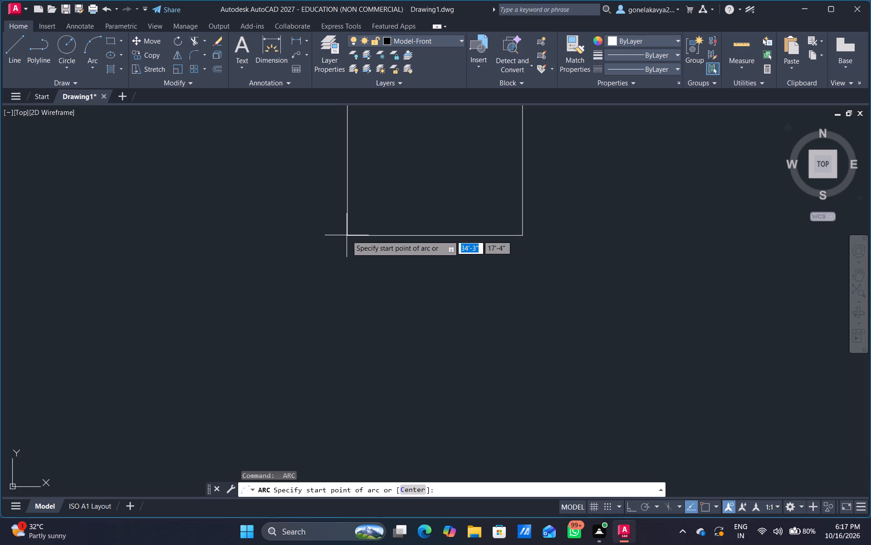
left_click(347, 235)
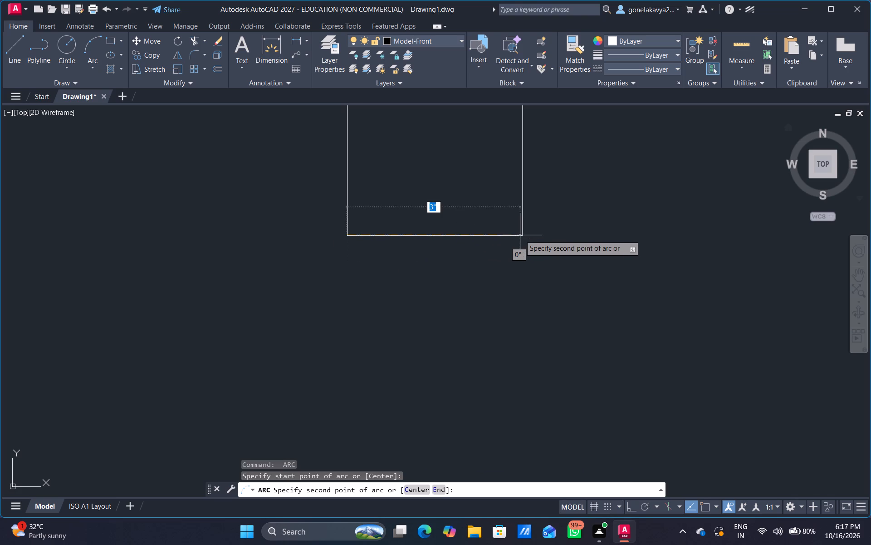
left_click(523, 235)
scroll(608, 190, "down", 3)
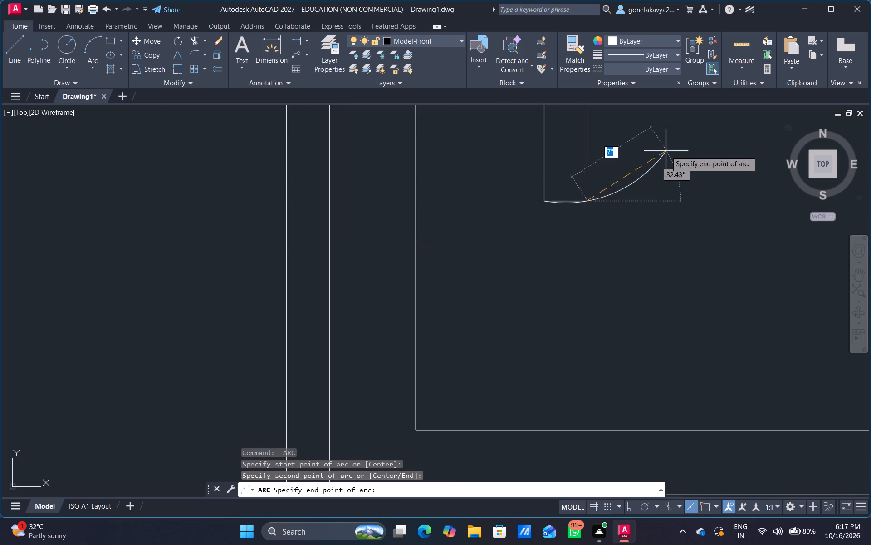
middle_click_drag(668, 151, 512, 404)
scroll(581, 223, "down", 2)
middle_click_drag(633, 195, 553, 298)
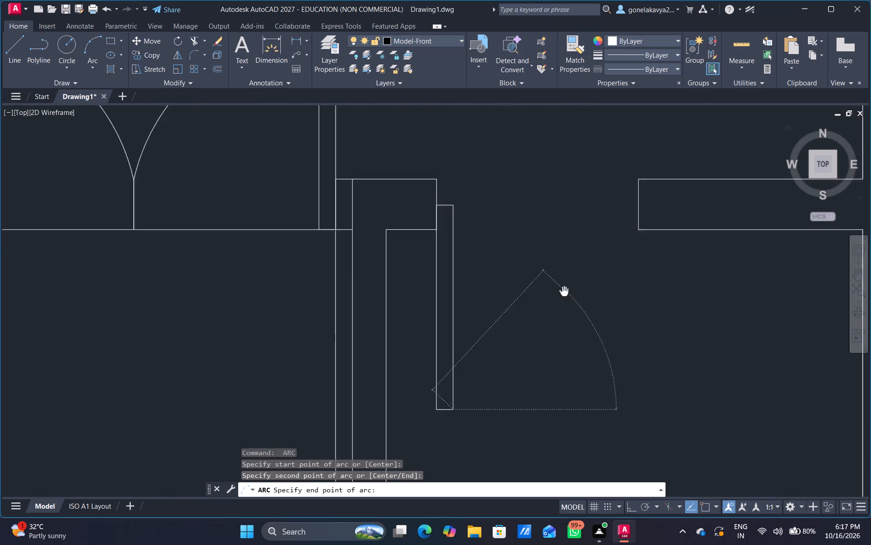
middle_click_drag(553, 298, 321, 339)
scroll(404, 262, "up", 3)
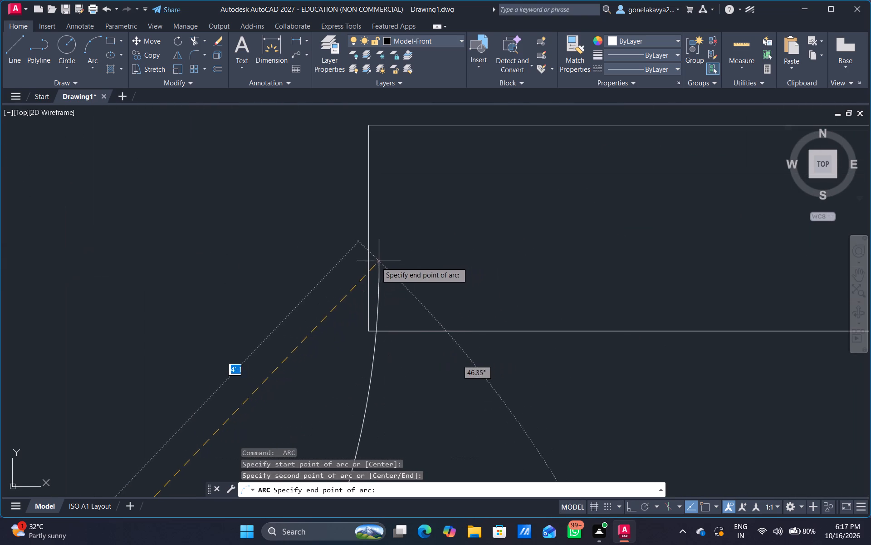
left_click(369, 268)
Draw the upper-left room's lower door swing arc through the leaf's two top corners to the top corner of the opposite jamb.
scroll(395, 259, "down", 4)
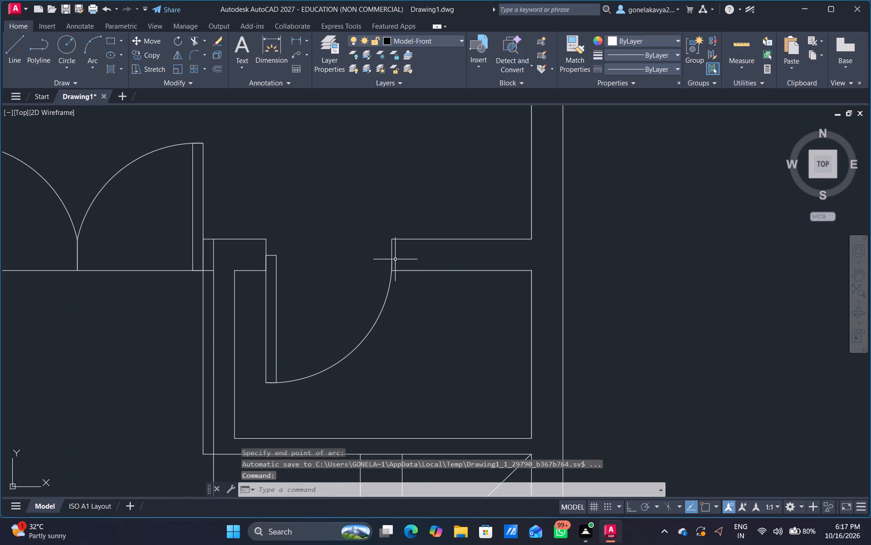
scroll(349, 238, "down", 3)
key("space")
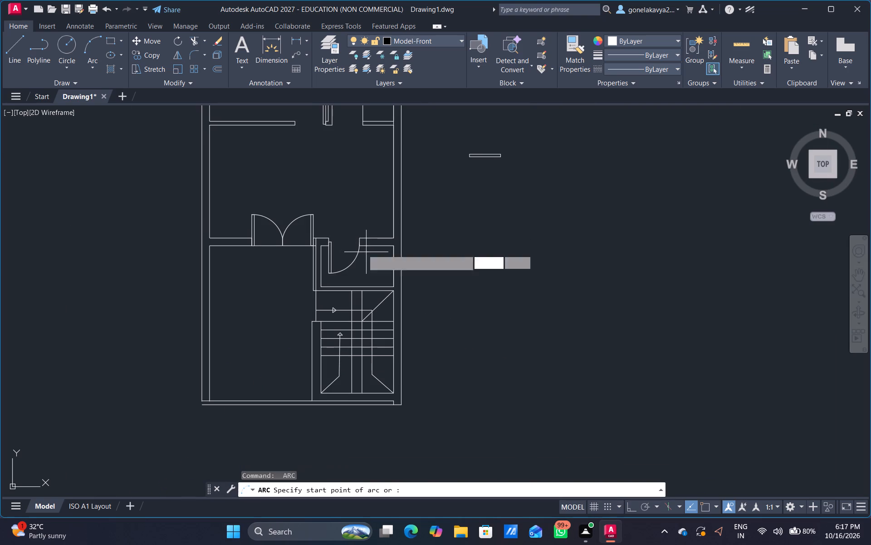
middle_click_drag(322, 175, 346, 308)
scroll(338, 219, "up", 5)
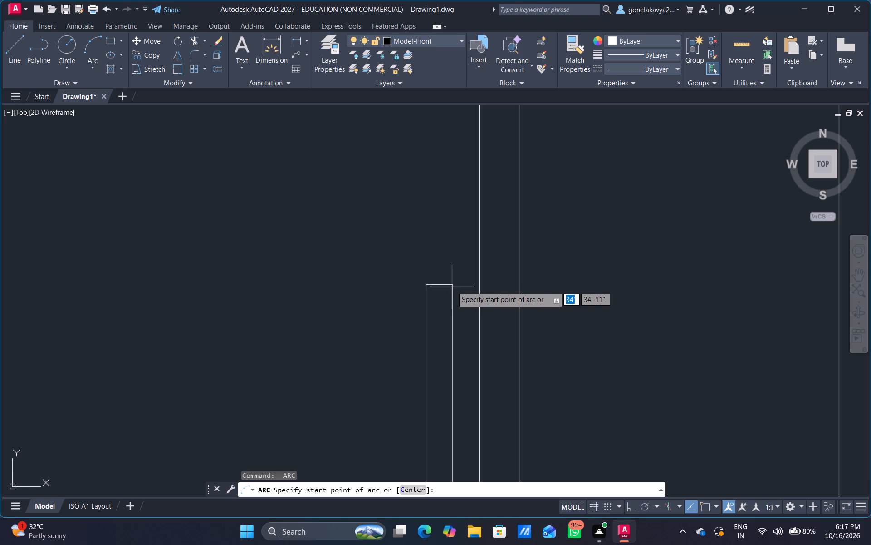
left_click_drag(453, 285, 446, 285)
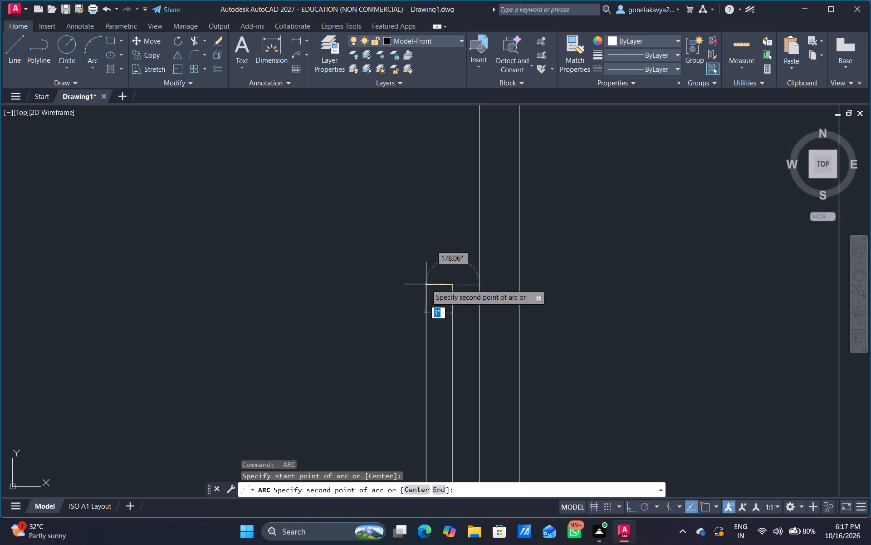
left_click_drag(426, 284, 416, 287)
scroll(251, 365, "down", 4)
middle_click_drag(250, 373, 373, 243)
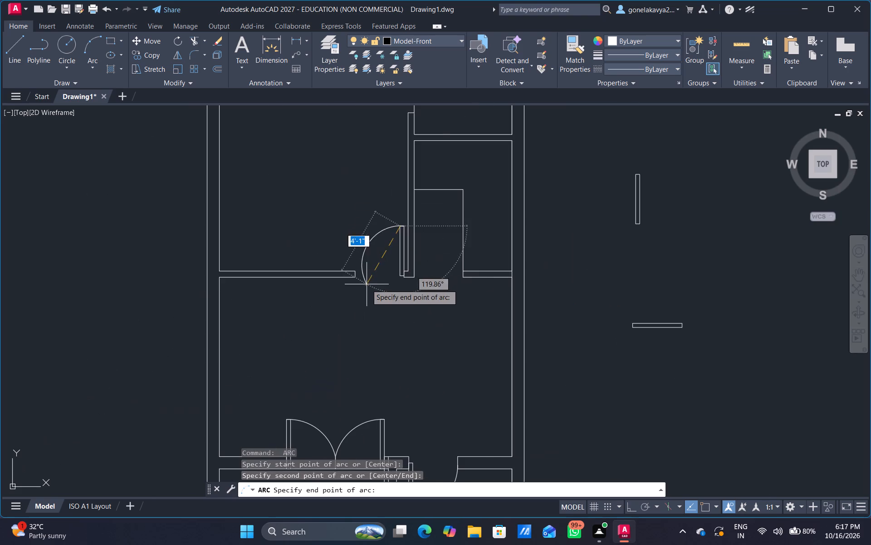
scroll(367, 284, "up", 4)
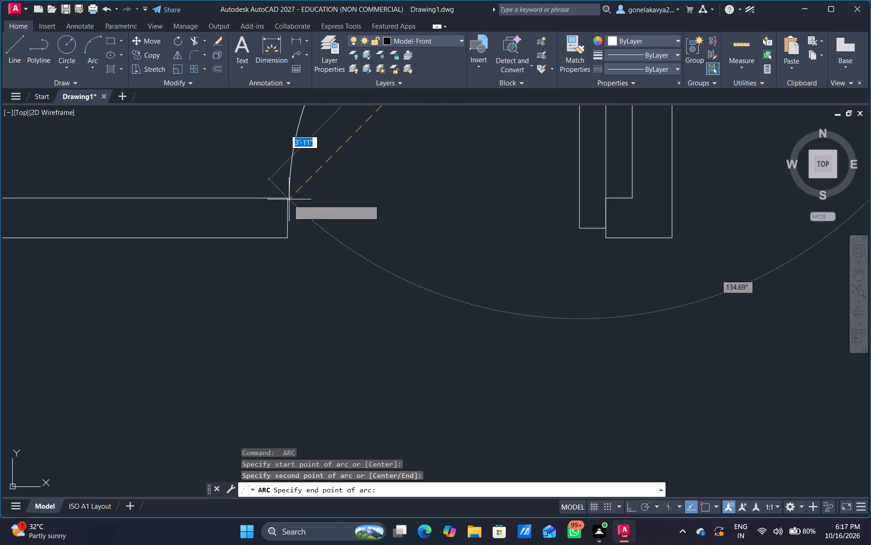
left_click(287, 198)
Draw the swing arc for the door beneath the top wall, through its leaf's two left corners to the partition's upper-left corner.
scroll(324, 184, "down", 4)
middle_click_drag(334, 260, 317, 332)
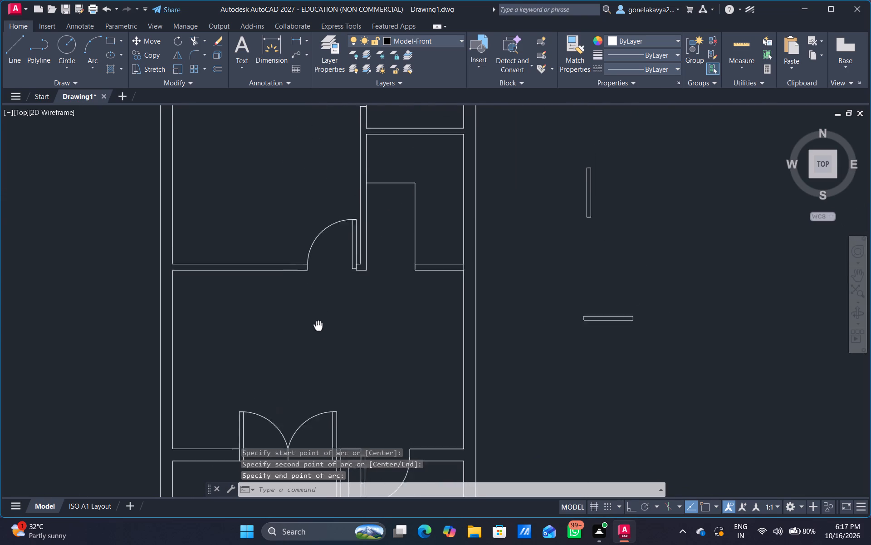
middle_click_drag(317, 332, 316, 365)
middle_click_drag(308, 198, 290, 288)
scroll(323, 198, "up", 1)
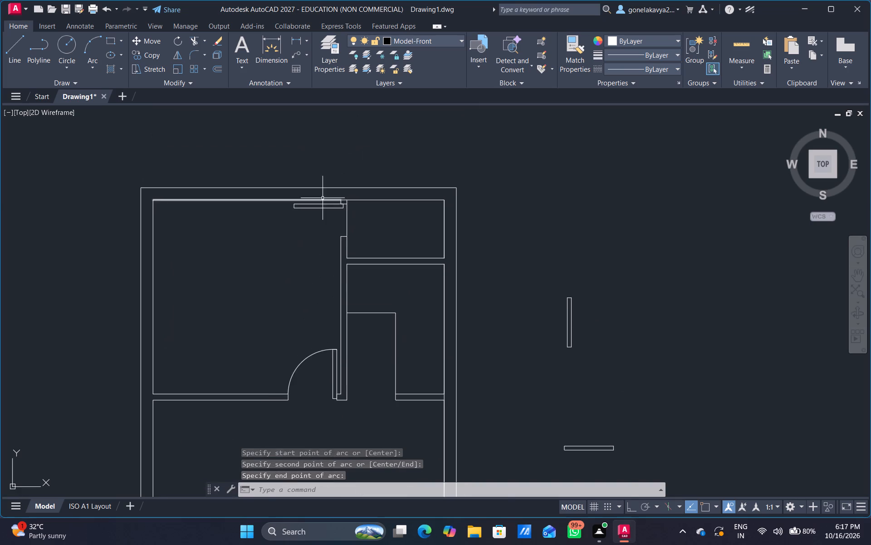
scroll(323, 198, "up", 1)
middle_click_drag(295, 258, 426, 301)
scroll(416, 269, "up", 2)
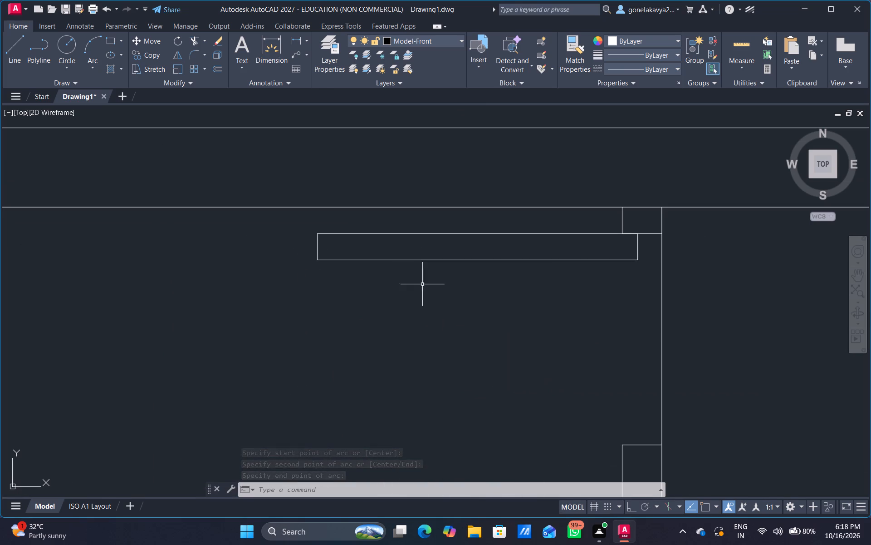
key("space")
scroll(264, 234, "up", 4)
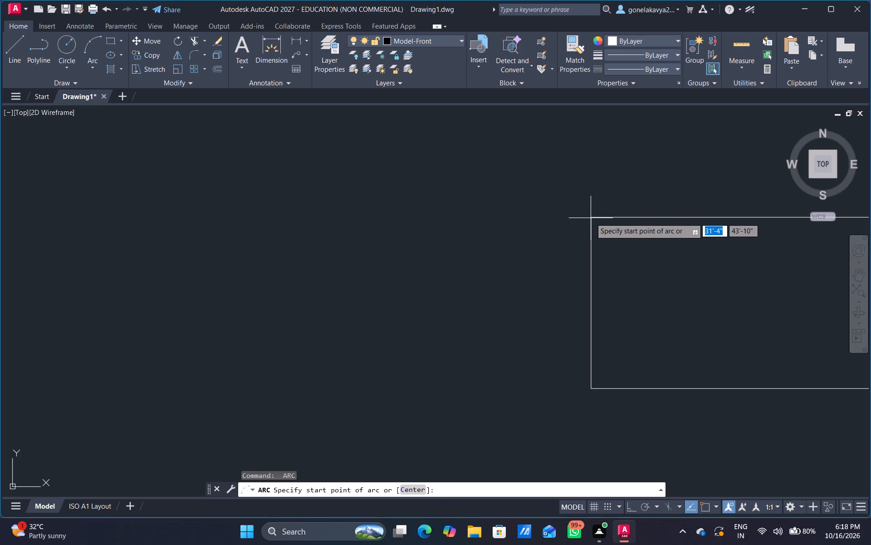
left_click_drag(591, 218, 588, 239)
middle_click_drag(582, 391, 510, 259)
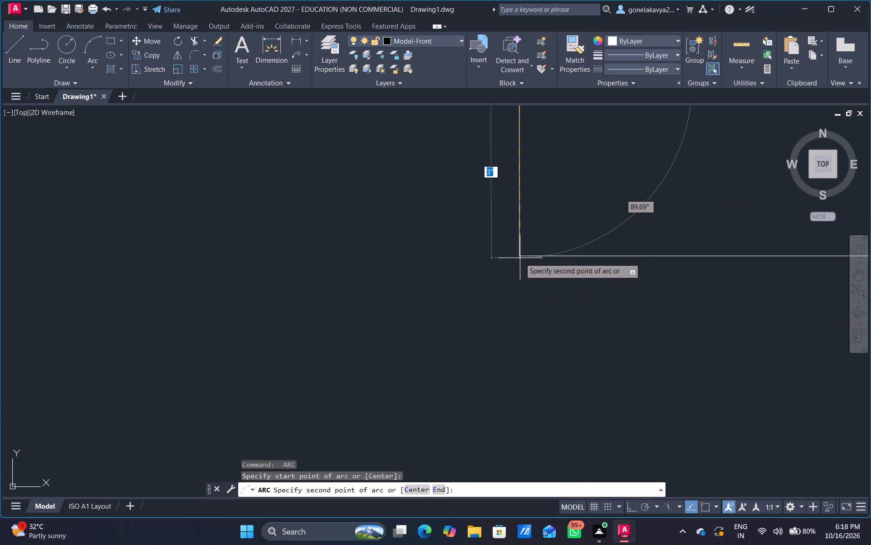
left_click(520, 257)
scroll(632, 402, "down", 5)
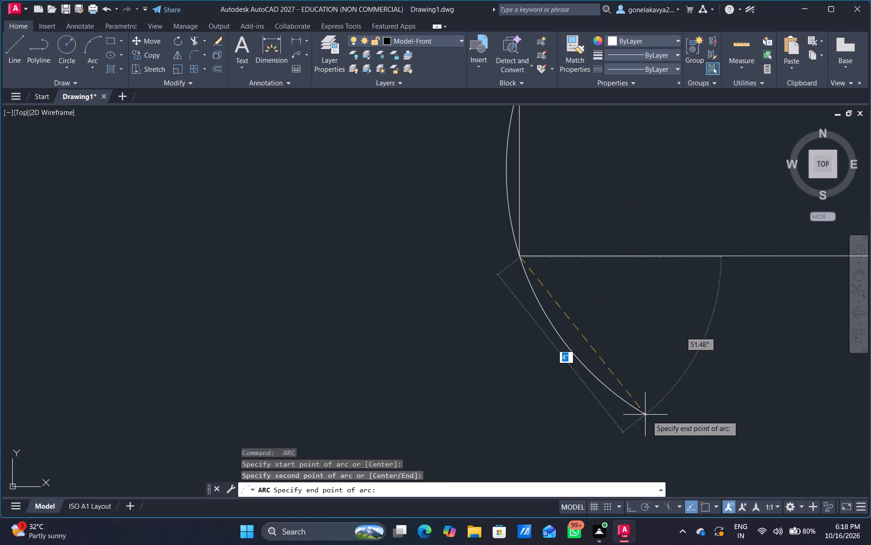
middle_click_drag(685, 439, 5, 126)
scroll(28, 170, "down", 1)
scroll(181, 311, "down", 6)
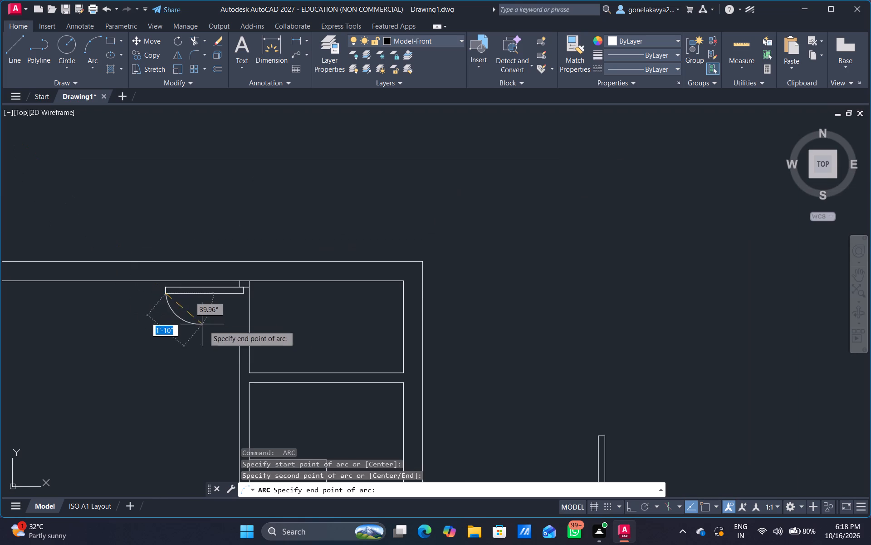
scroll(231, 356, "up", 4)
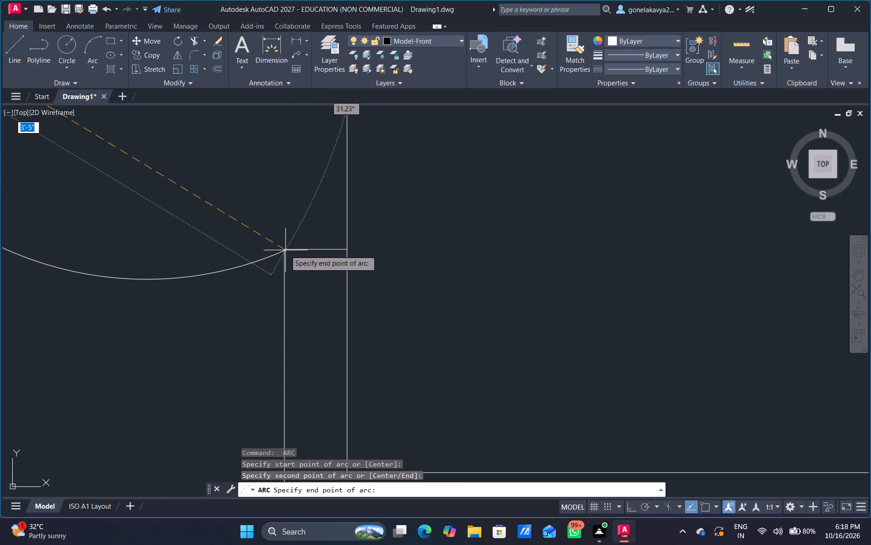
left_click(284, 250)
Look over the whole floor plan, including its doors, staircase and the two spare door leaves beside it.
scroll(293, 251, "down", 5)
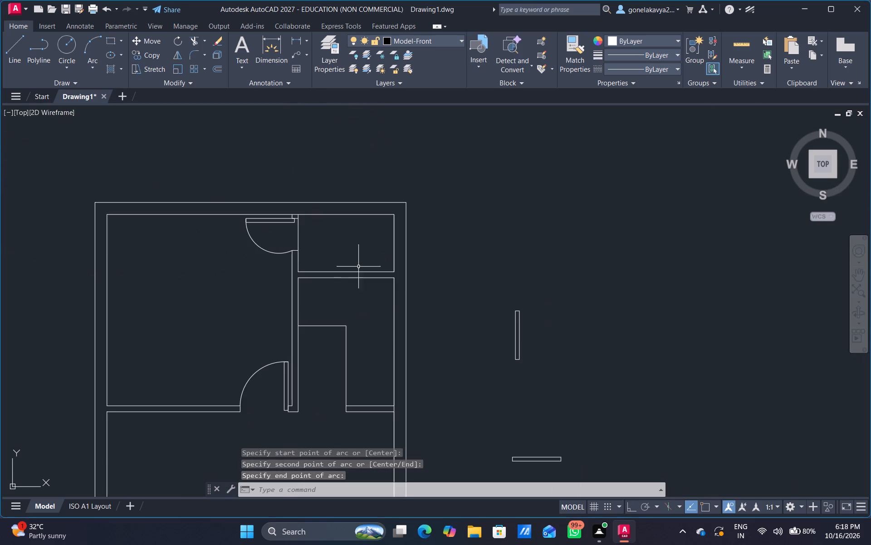
middle_click_drag(375, 316, 399, 202)
scroll(399, 202, "down", 1)
scroll(360, 320, "down", 1)
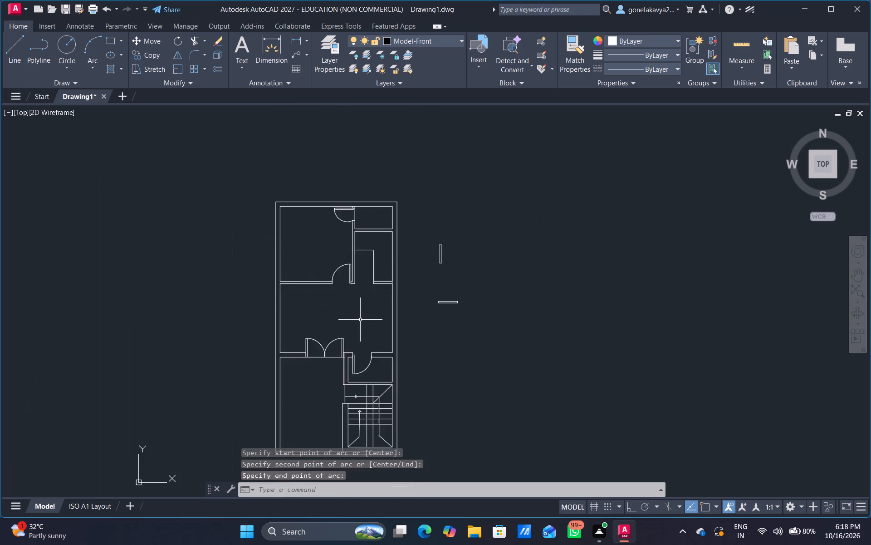
scroll(360, 320, "down", 1)
middle_click_drag(355, 325, 371, 303)
scroll(336, 331, "up", 2)
middle_click_drag(404, 279, 406, 281)
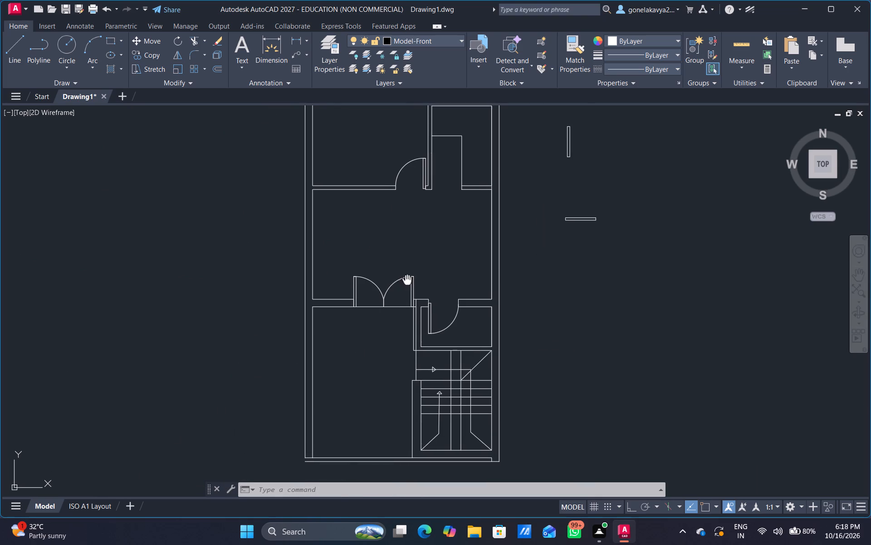
middle_click_drag(406, 281, 361, 348)
left_click_drag(563, 340, 597, 189)
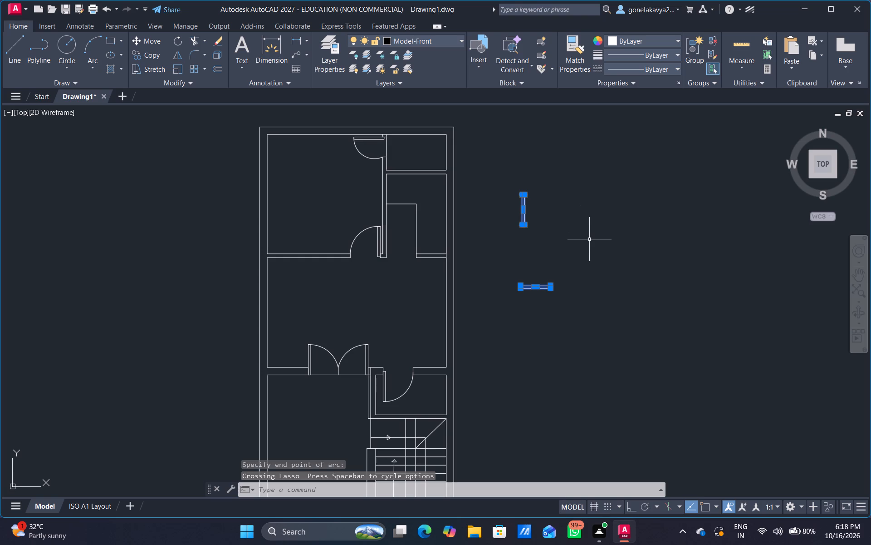
key("Escape")
scroll(509, 307, "down", 2)
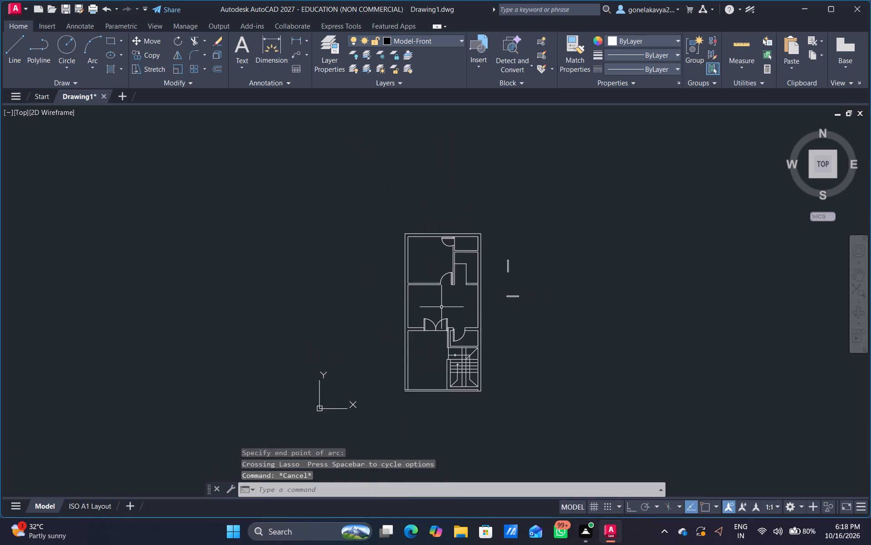
middle_click_drag(441, 306, 476, 305)
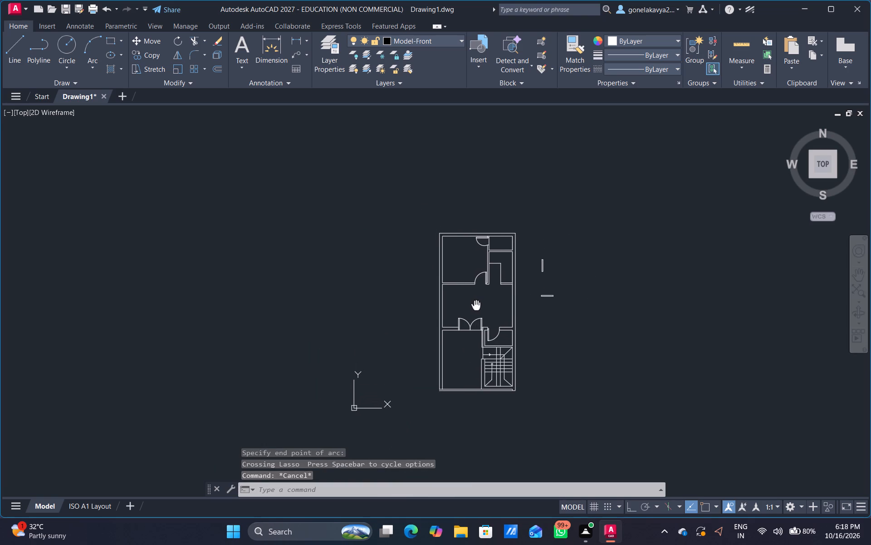
middle_click_drag(476, 305, 476, 308)
scroll(563, 333, "up", 1)
middle_click_drag(565, 332, 530, 325)
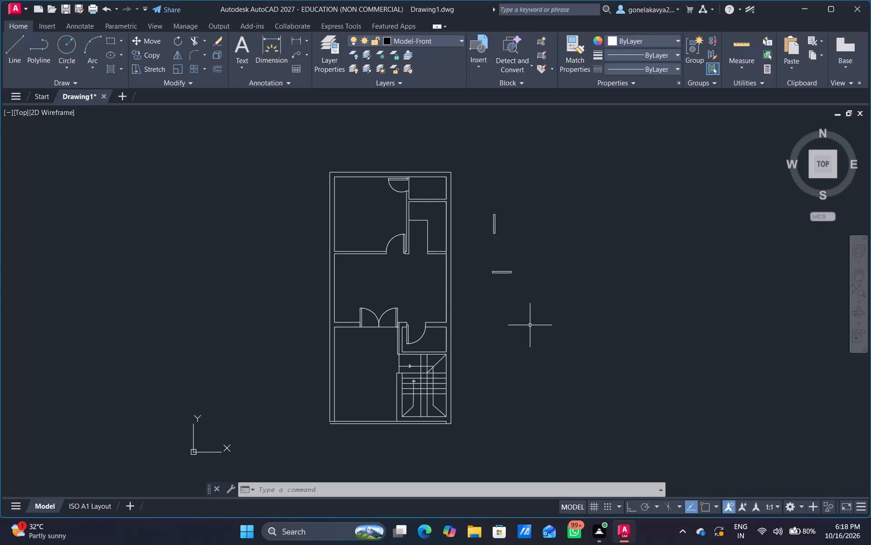
Draw a second outline beside the plan with Ortho on: 40' left side, about 29' top, 40' right side, bottom line extending past the left side.
key("l")
key("Return")
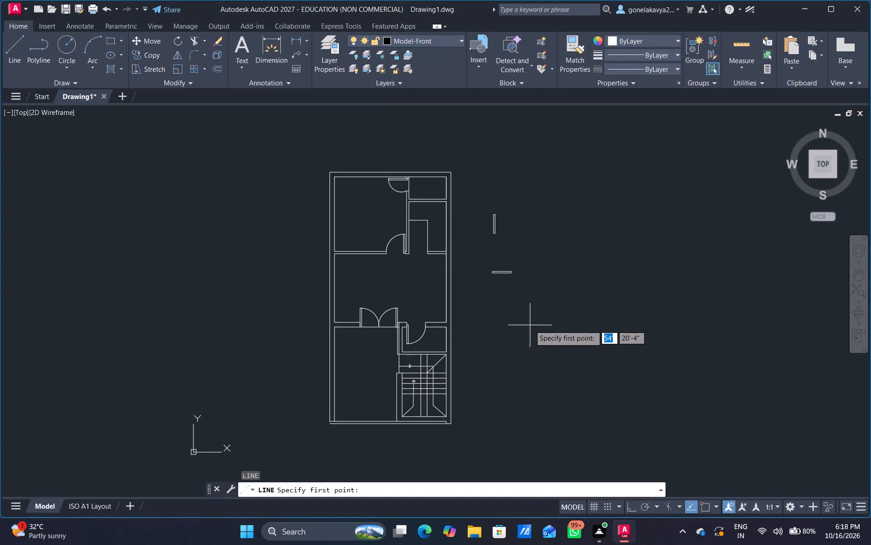
left_click(532, 419)
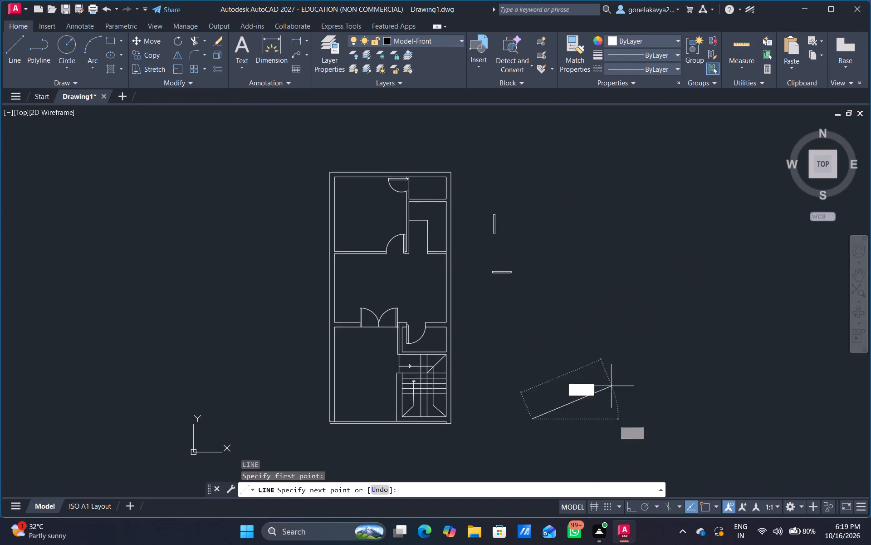
left_click(630, 509)
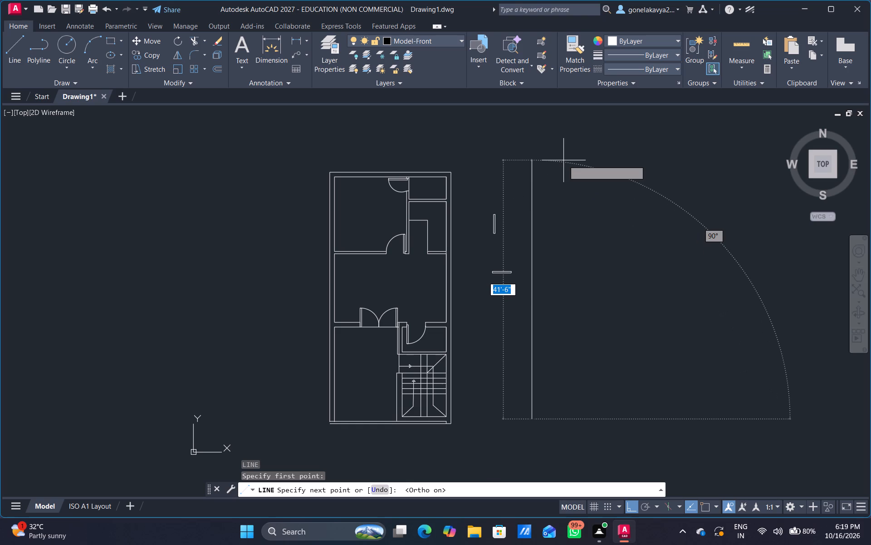
type("40'")
key("Return")
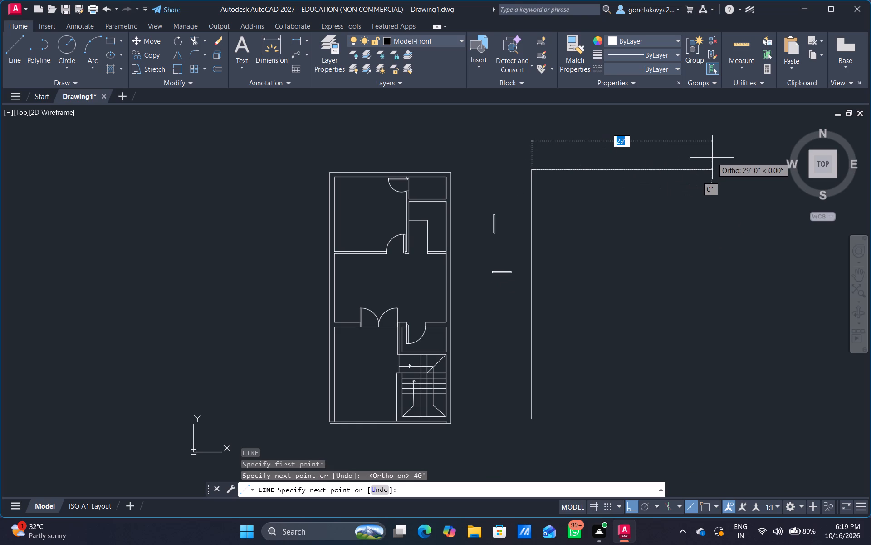
left_click_drag(712, 158, 724, 190)
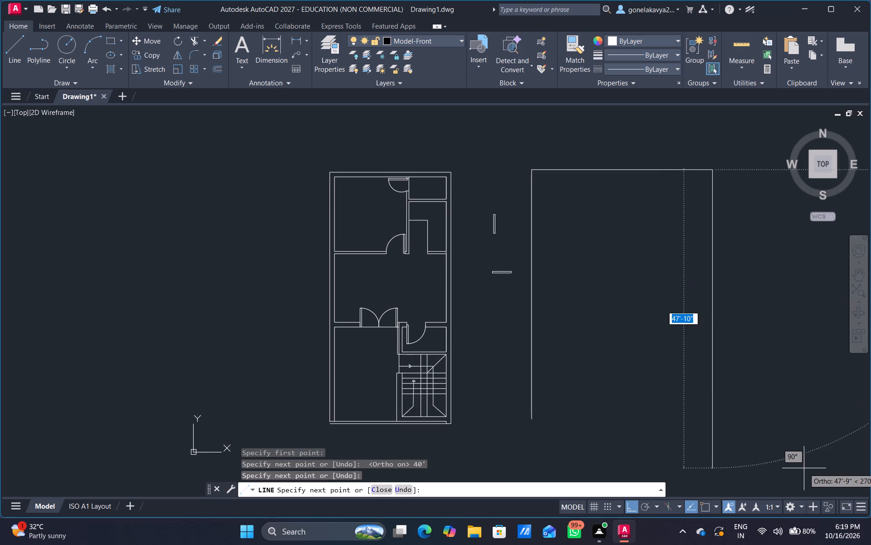
type("40'")
key("Return")
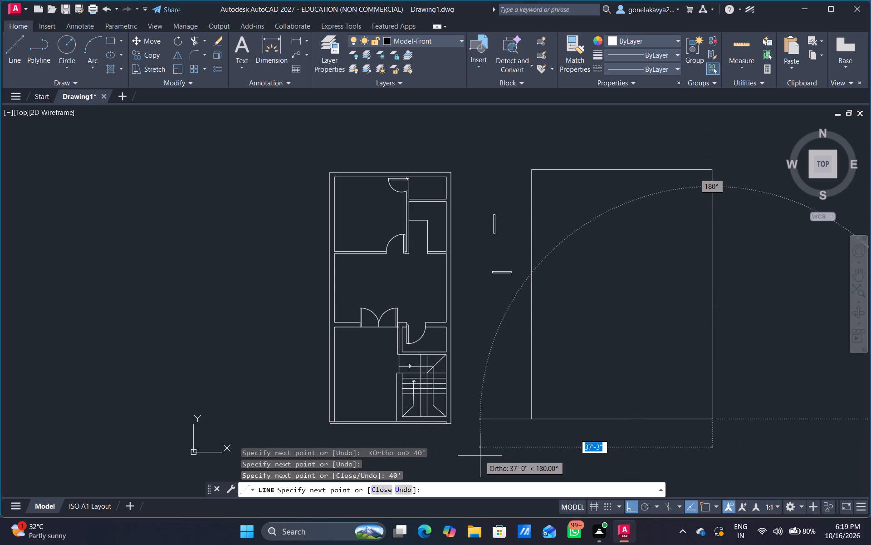
left_click(496, 438)
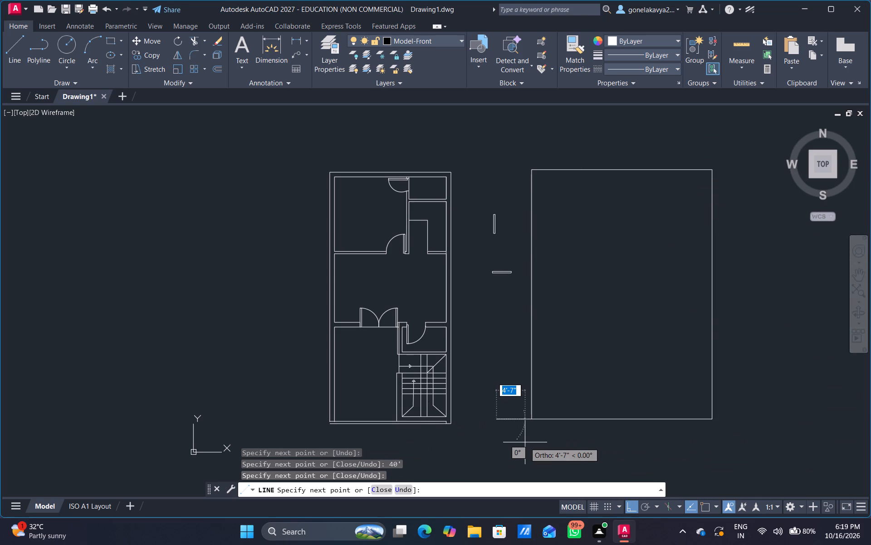
key("Escape")
Trim the part of the bottom line that extends beyond the new outline's left side.
type("TR")
key("space")
left_click_drag(524, 424, 516, 412)
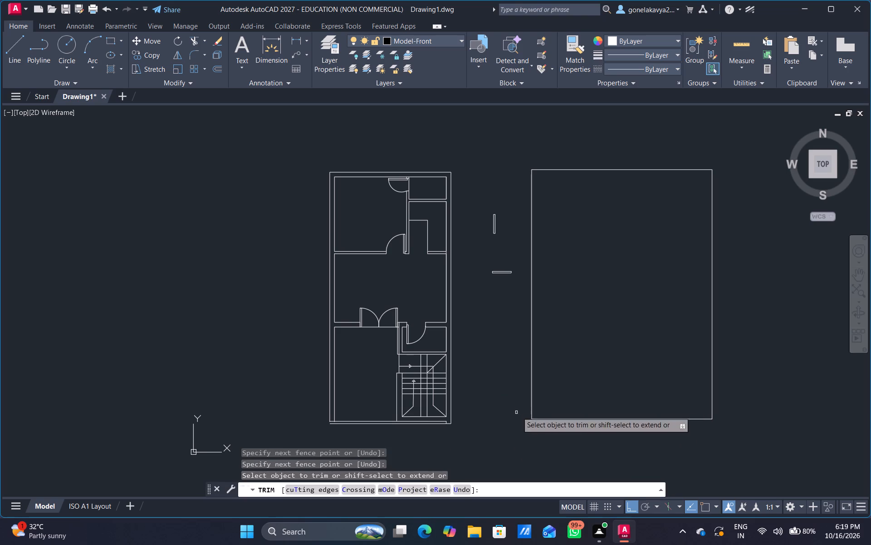
middle_click_drag(624, 353, 570, 345)
scroll(584, 350, "down", 1)
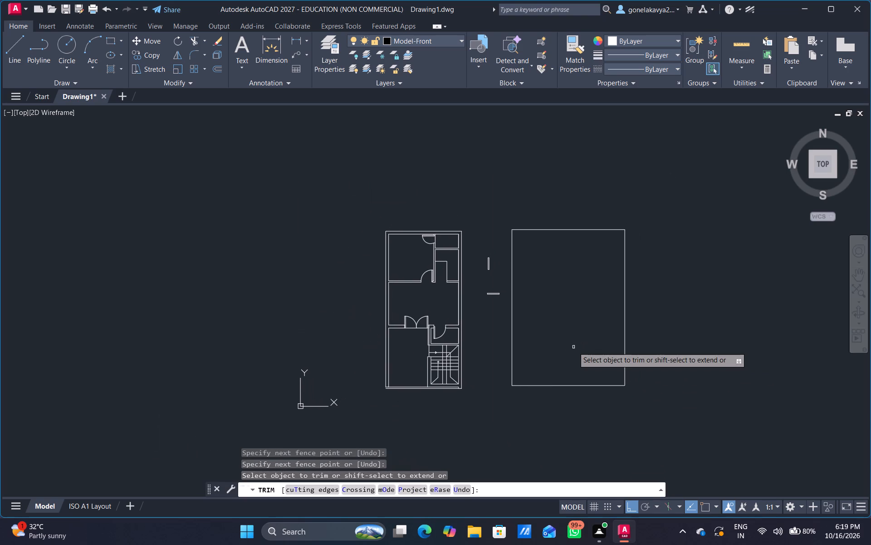
scroll(573, 344, "up", 1)
middle_click_drag(586, 348, 553, 357)
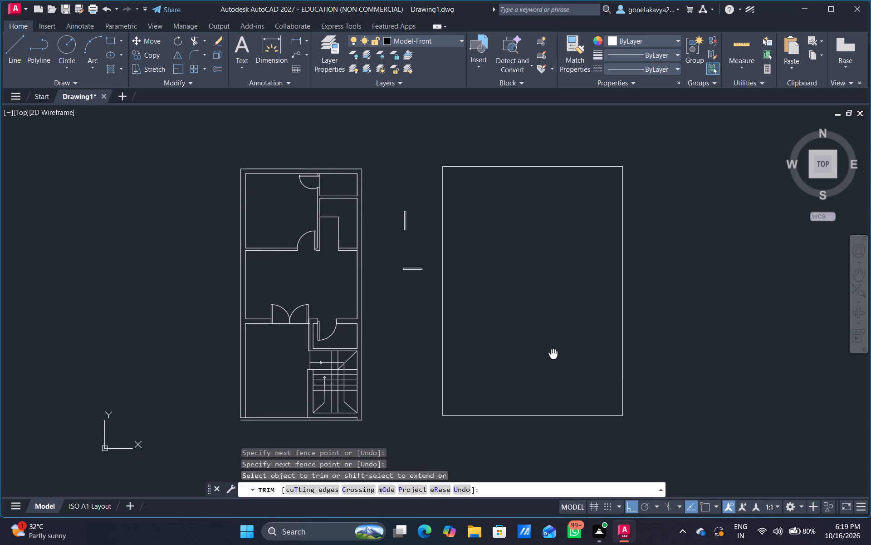
middle_click_drag(553, 357, 553, 357)
key("Escape")
Offset all four sides of the second outline inward by 9" to form its outer walls.
key("o")
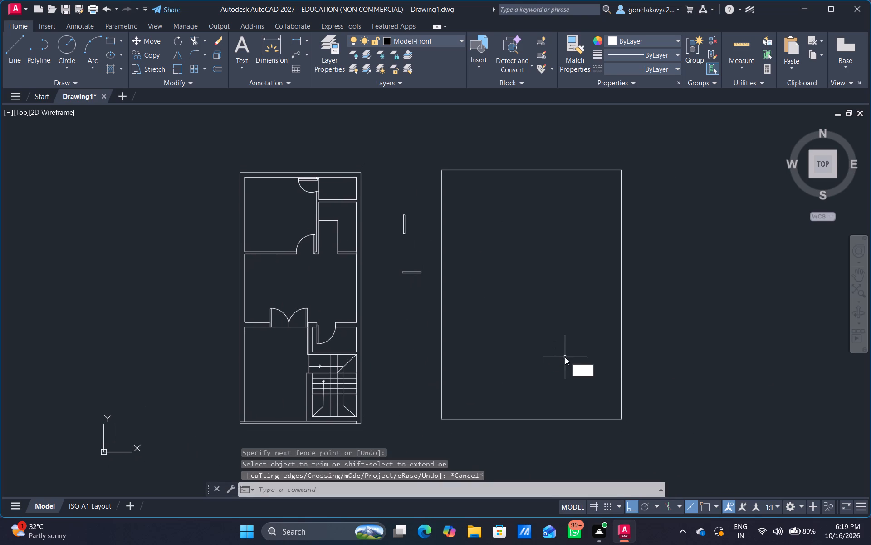
key("Return")
key("9")
key("shift+quotedbl")
key("Return")
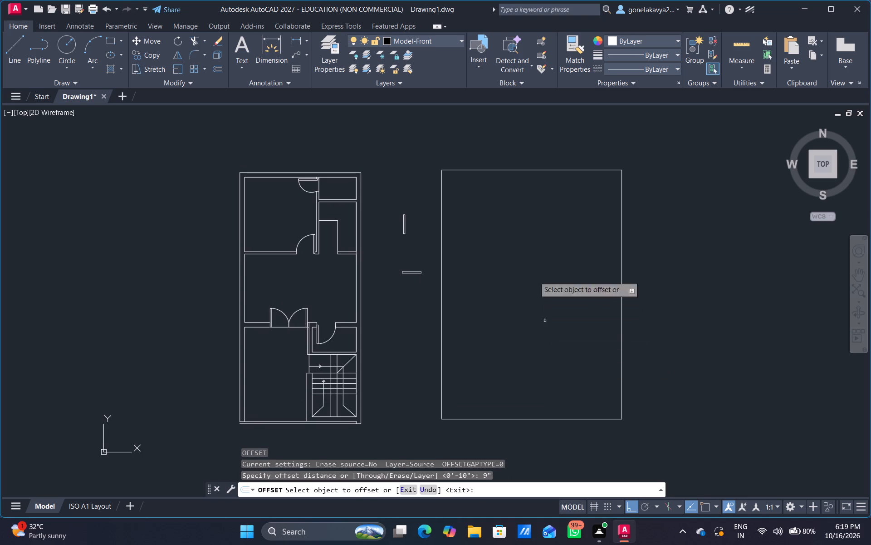
left_click(563, 171)
left_click(566, 178)
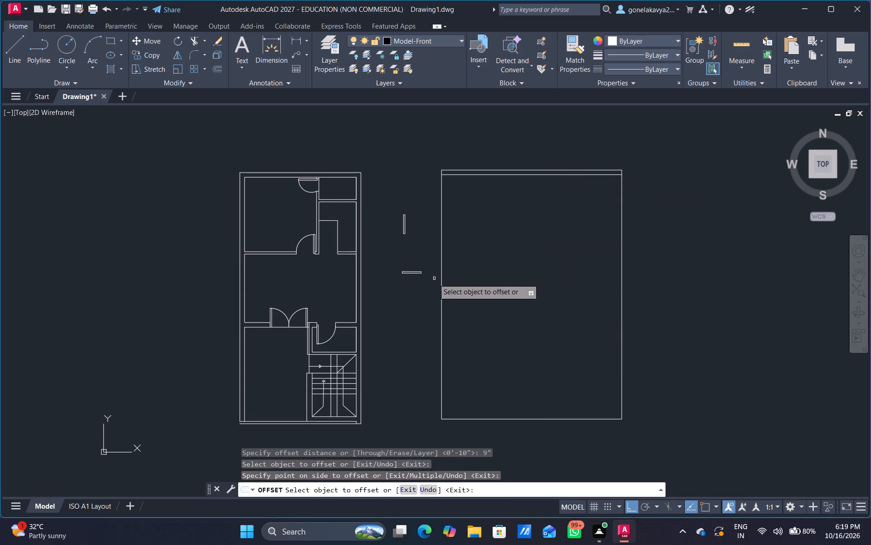
left_click(442, 290)
left_click(483, 292)
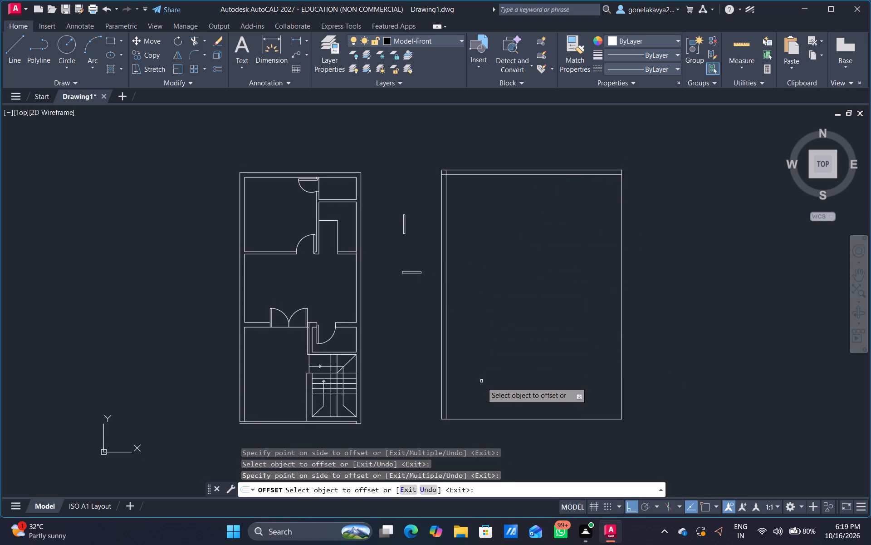
left_click(502, 417)
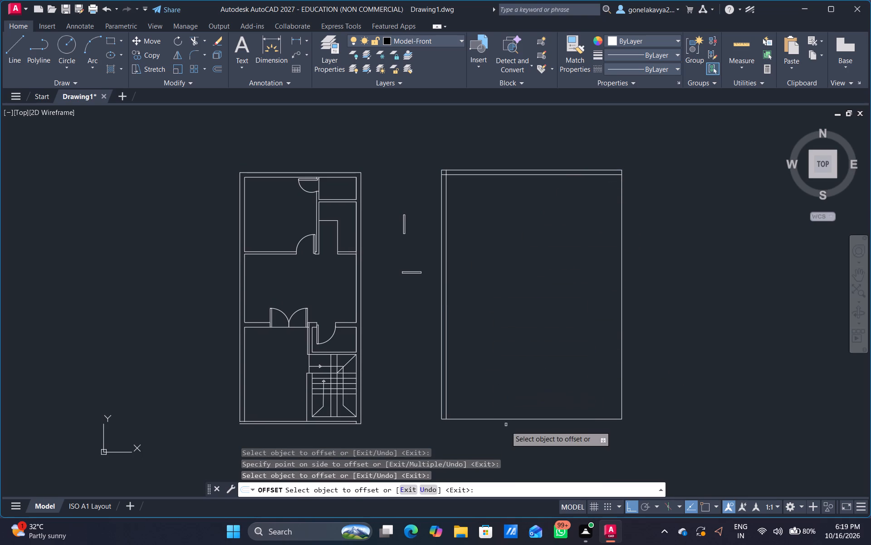
left_click(509, 418)
left_click(509, 347)
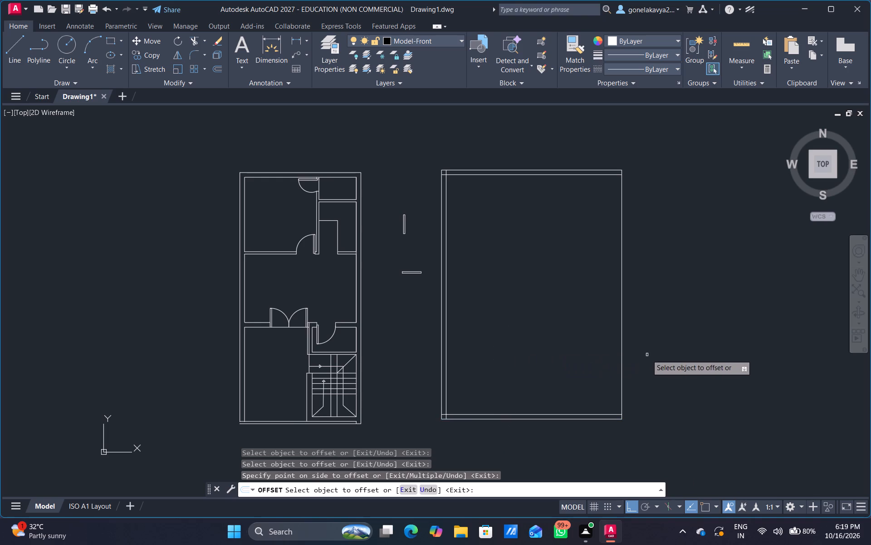
left_click(623, 376)
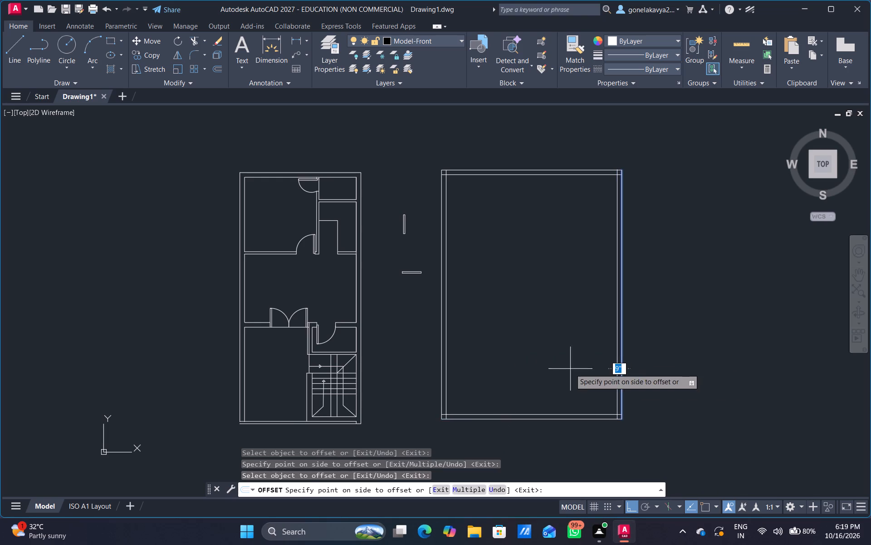
left_click(570, 369)
Set out the upper-left room by offsetting the left wall's inner line 11'7" rightward and the top wall's inner line 12'0" downward.
scroll(480, 225, "up", 2)
middle_click_drag(489, 229, 482, 346)
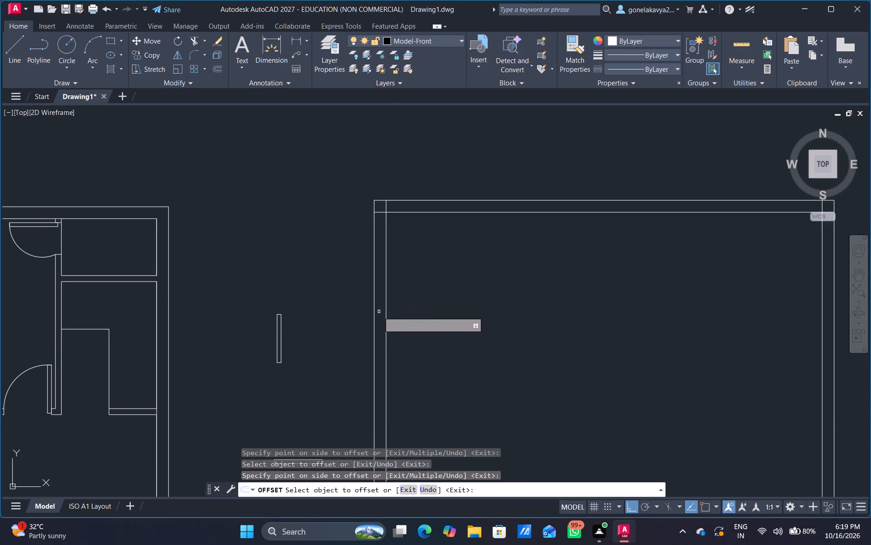
left_click(387, 317)
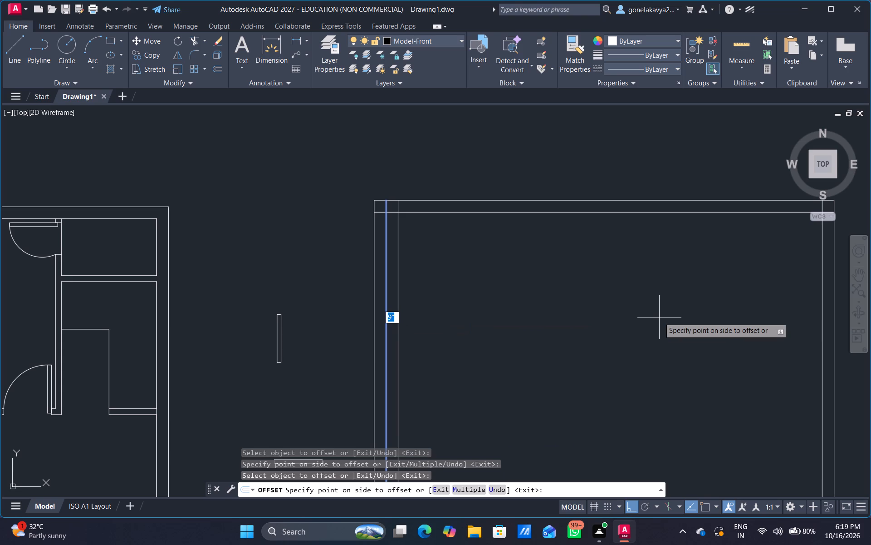
type("11'")
type("7\"")
key("Return")
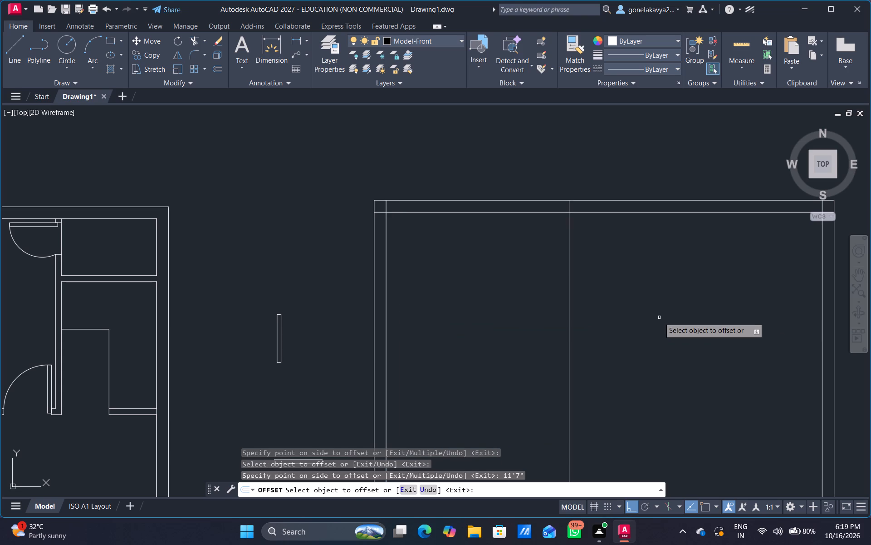
left_click(489, 212)
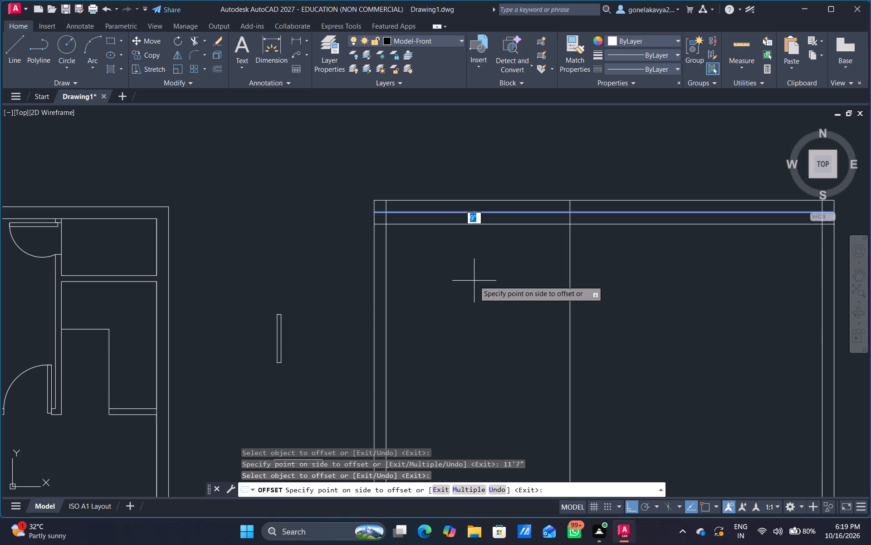
type("12'0\"")
key("Return")
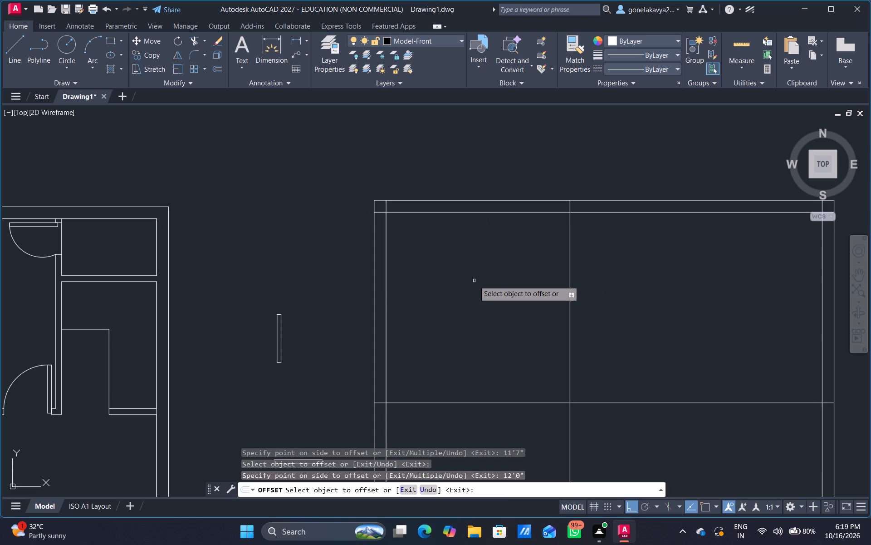
Offset the room's new vertical line rightward and its new horizontal line downward by 4.5" each to form the partitions.
left_click(571, 307)
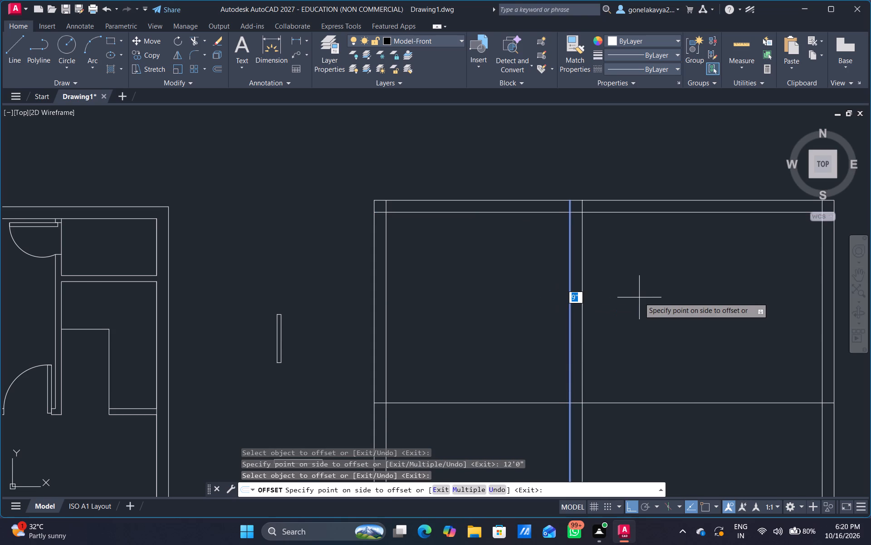
type("4.5\"")
key("Return")
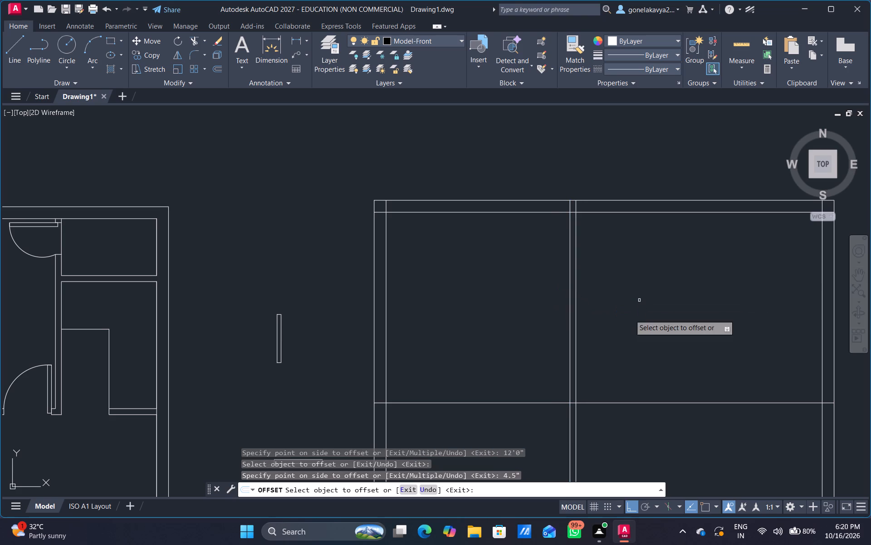
middle_click_drag(615, 326, 629, 244)
left_click_drag(639, 321, 641, 327)
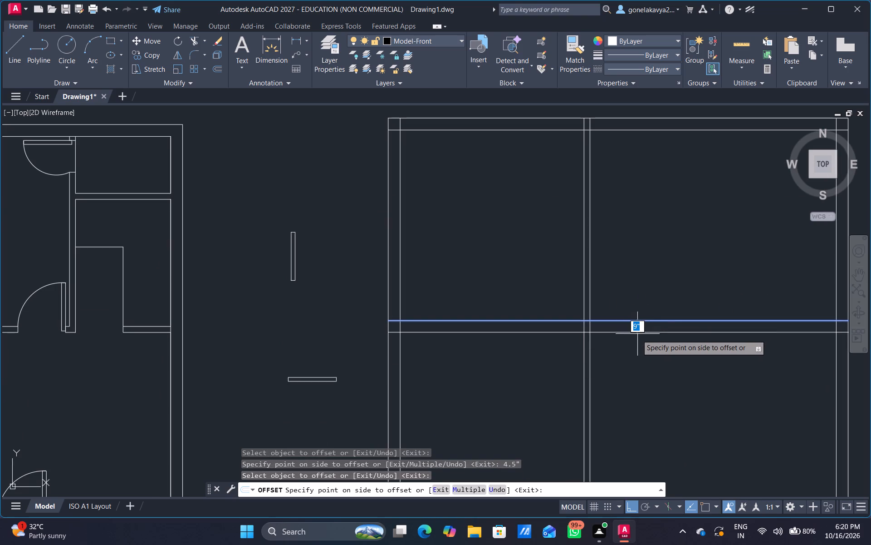
type("4.5\"")
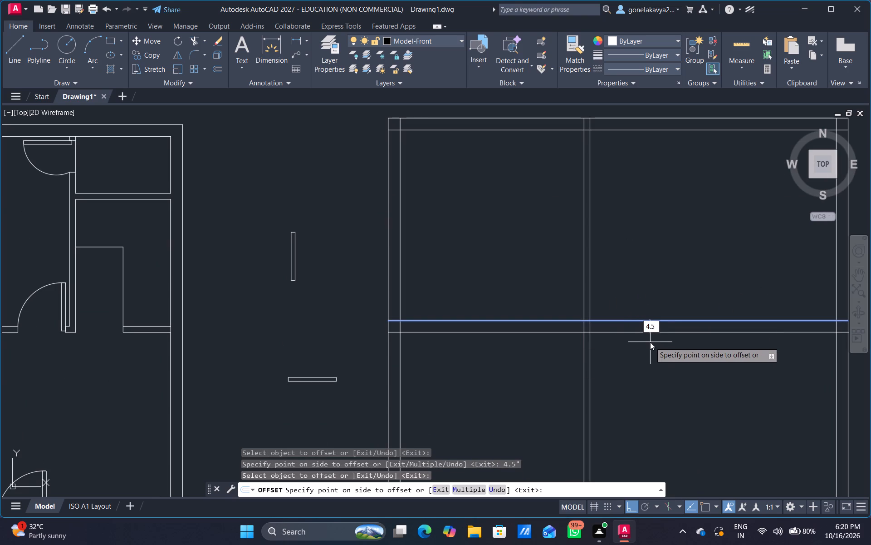
key("Return")
key("Escape")
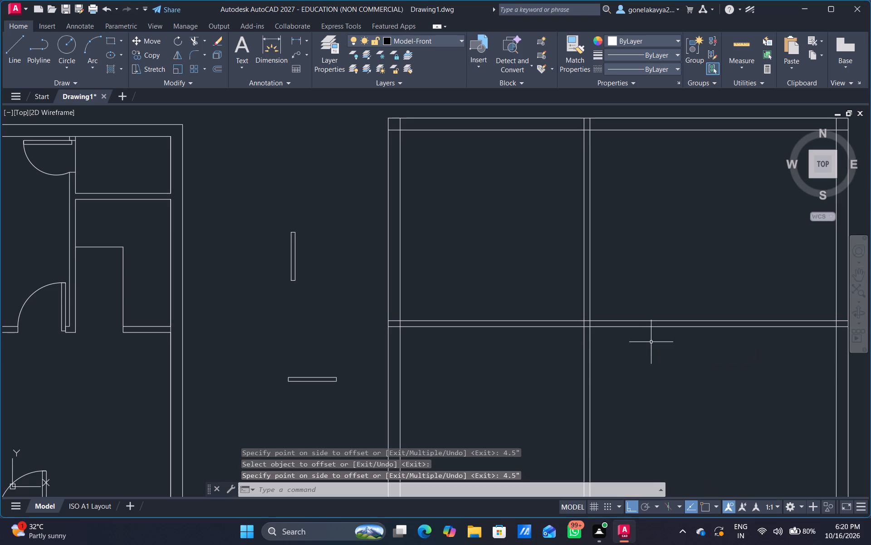
Trim both vertical partition lines below the horizontal partition.
type("TR")
key("space")
left_click_drag(662, 373, 563, 410)
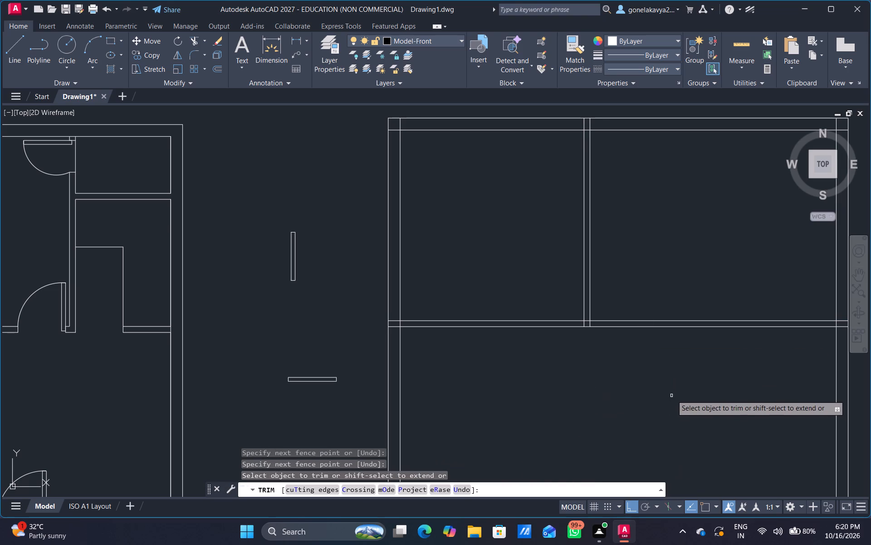
scroll(672, 395, "down", 1)
middle_click_drag(674, 406, 598, 470)
scroll(602, 365, "up", 1)
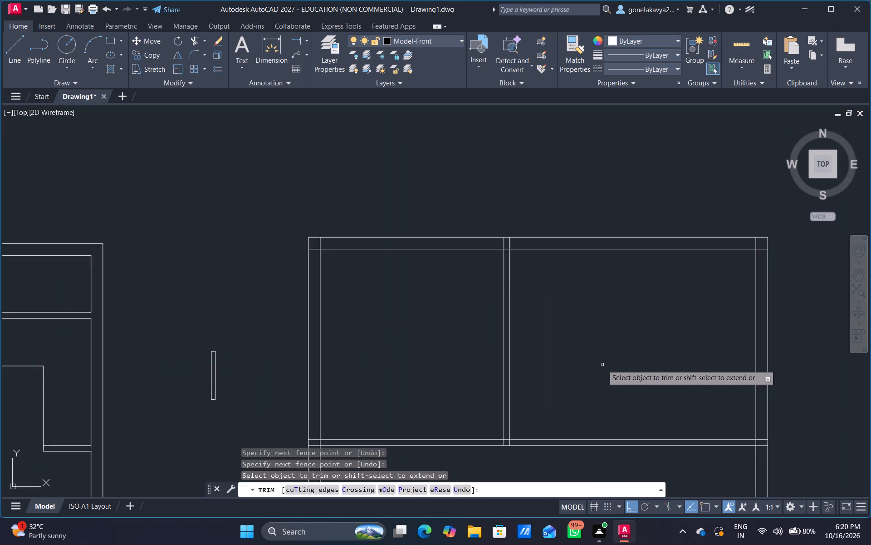
scroll(602, 365, "up", 1)
middle_click_drag(602, 365, 609, 409)
key("Escape")
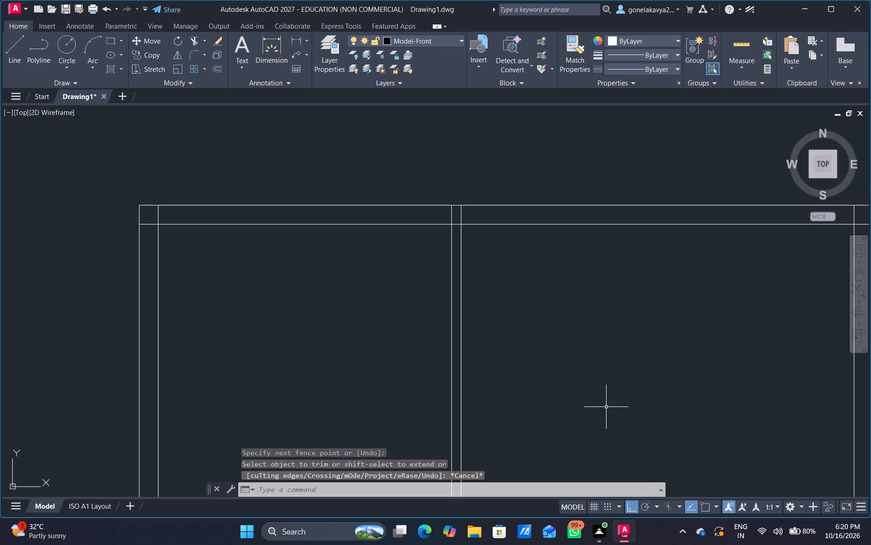
Offset the vertical partition's right line 6'0" to the right.
key("o")
key("Return")
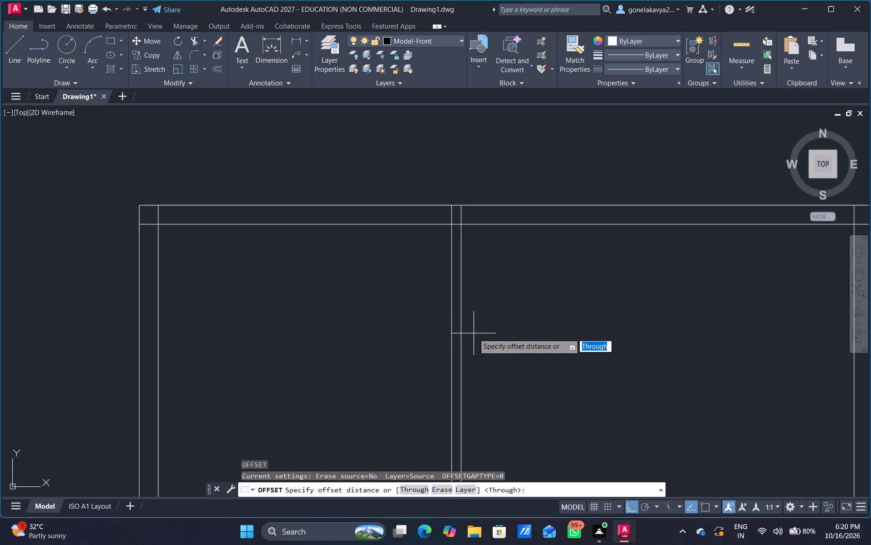
type("6'0\"")
key("Return")
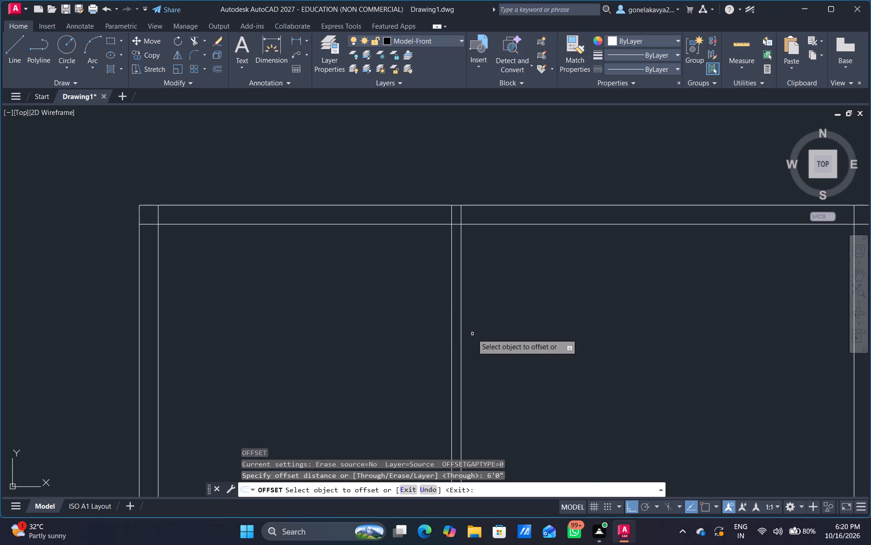
left_click(461, 356)
left_click(641, 362)
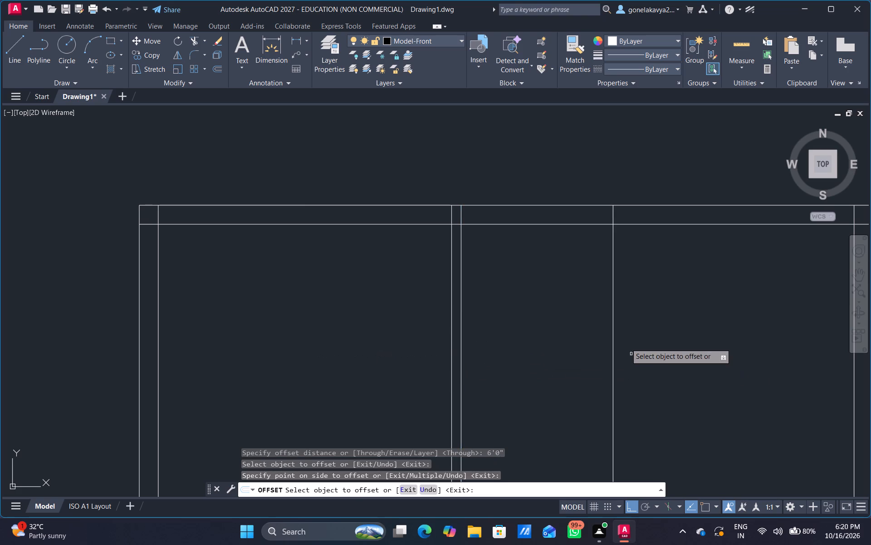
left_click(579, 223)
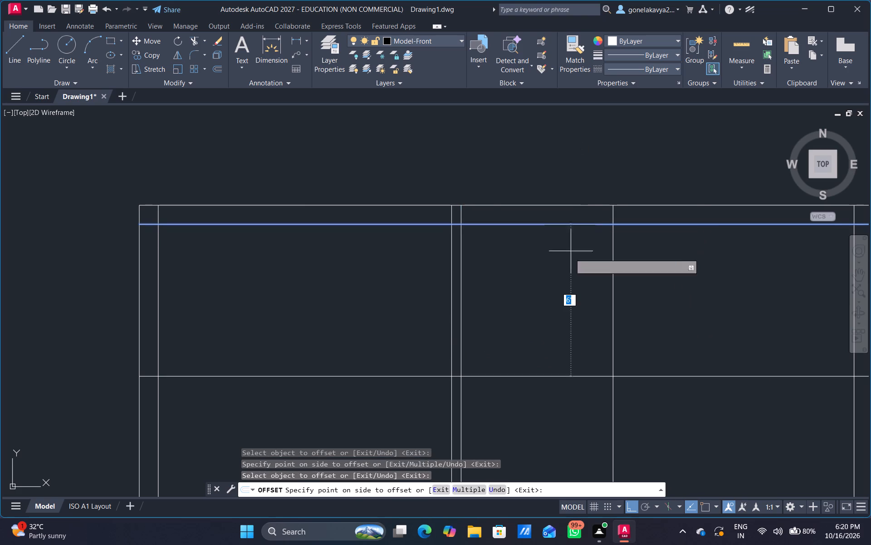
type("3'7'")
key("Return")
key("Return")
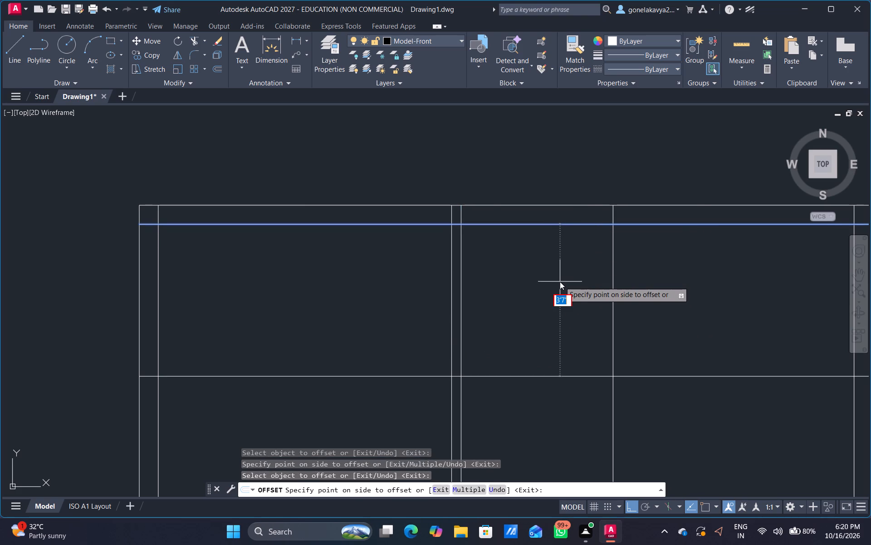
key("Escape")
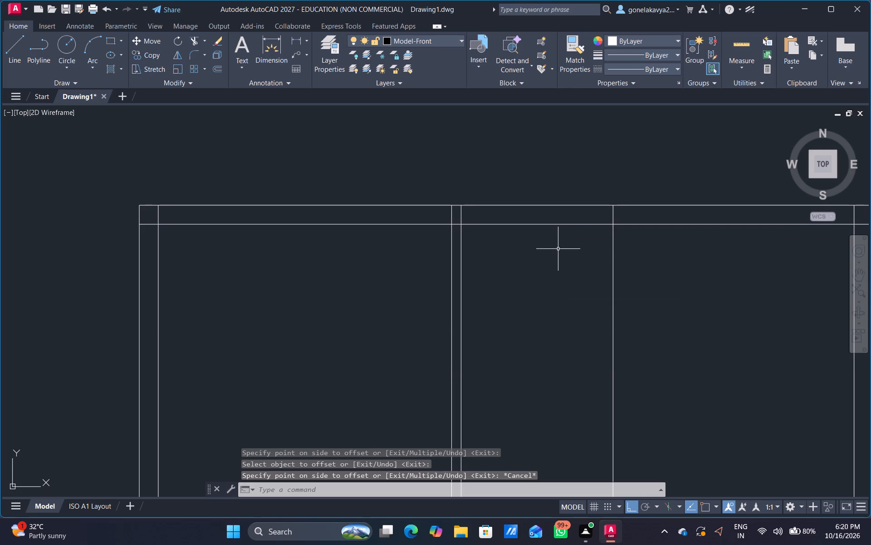
Offset the top wall's inner line 3'7" downward.
key("o")
key("Return")
type("3'7\"")
key("Return")
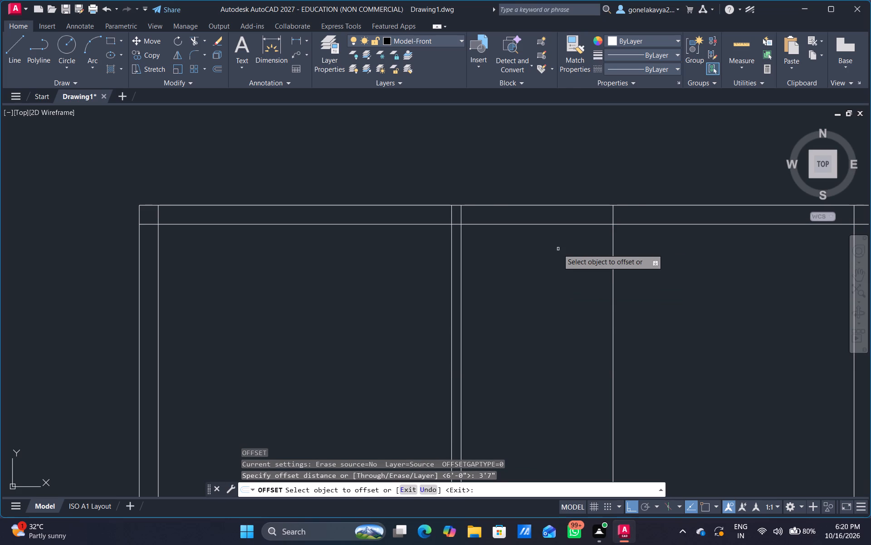
left_click(569, 225)
left_click(563, 269)
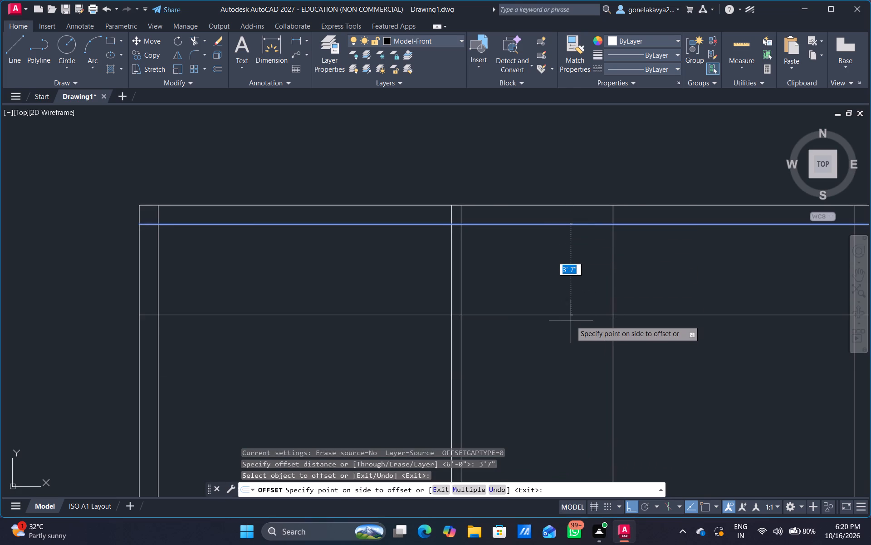
left_click(570, 326)
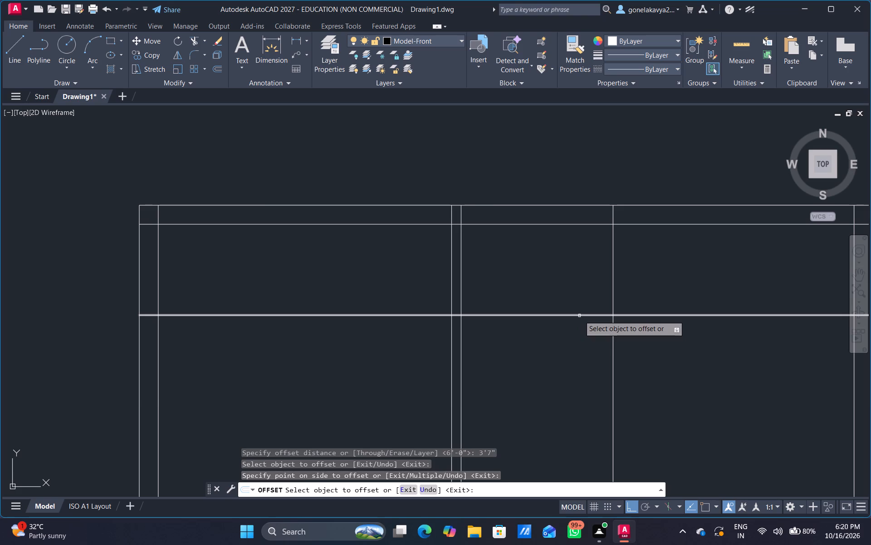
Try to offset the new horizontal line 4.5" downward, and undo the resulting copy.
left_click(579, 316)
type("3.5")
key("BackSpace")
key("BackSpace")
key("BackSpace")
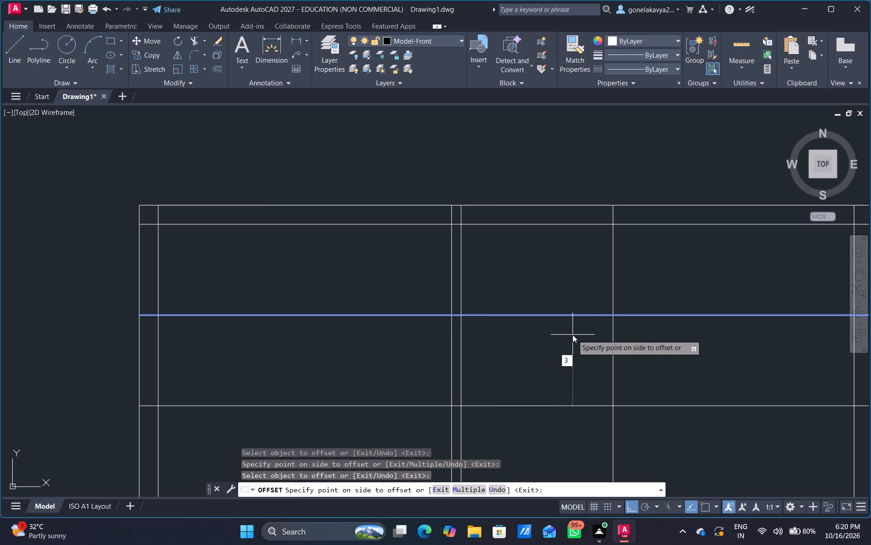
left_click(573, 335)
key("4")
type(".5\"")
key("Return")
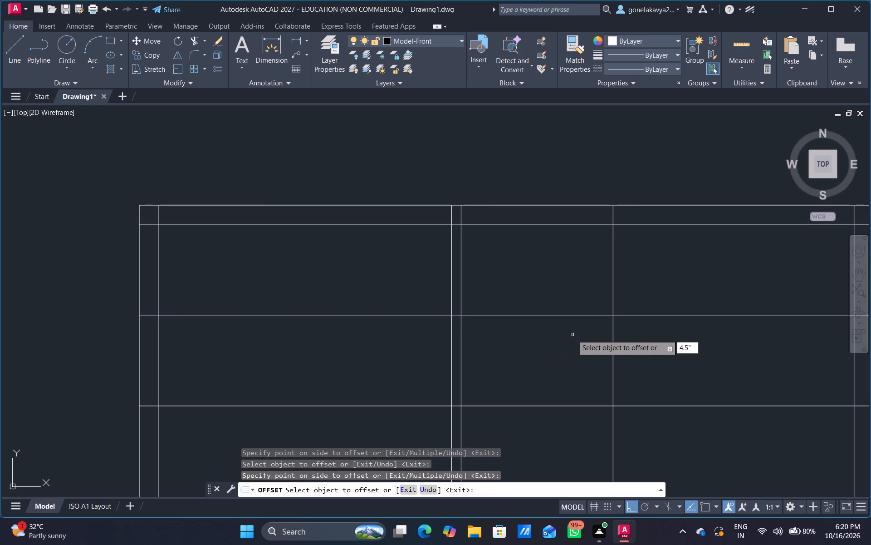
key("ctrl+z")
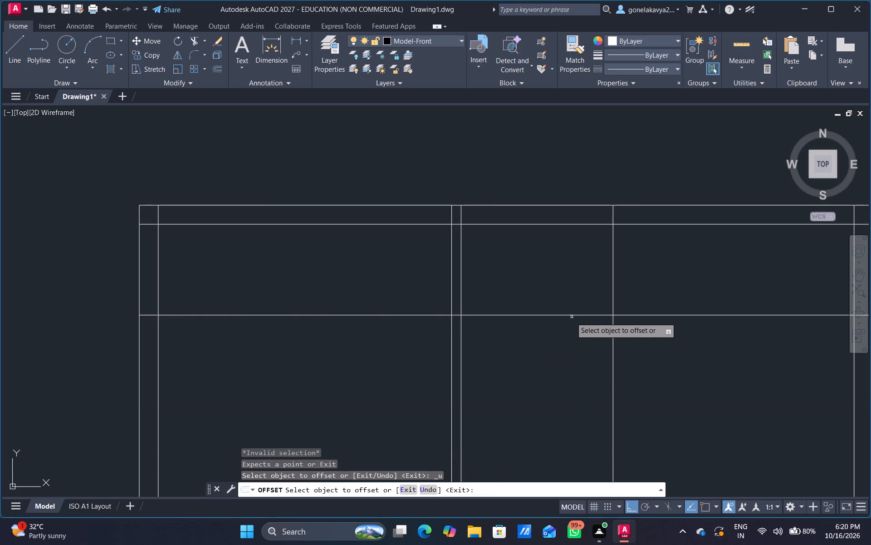
Offset the second plan's upper horizontal partition line 4.5" downward to give the partition its thickness.
left_click(568, 317)
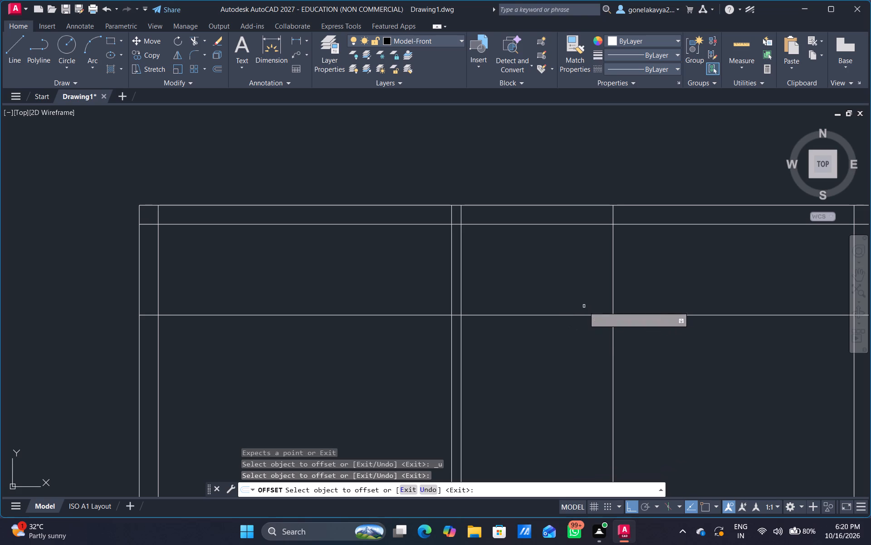
left_click(583, 317)
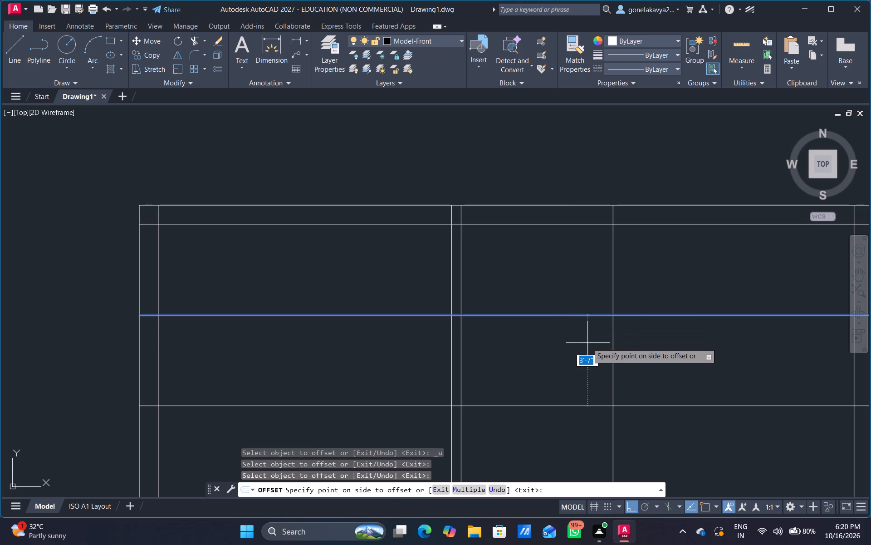
type("4.5\"")
key("Return")
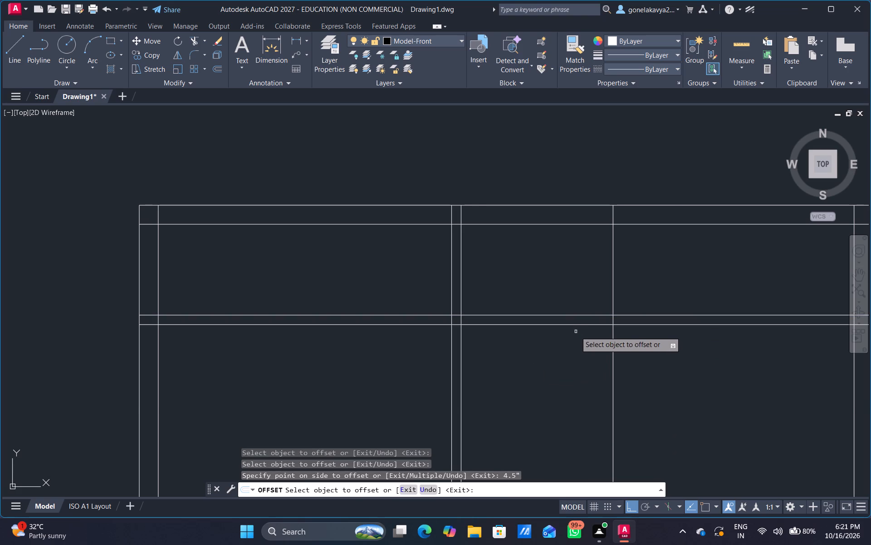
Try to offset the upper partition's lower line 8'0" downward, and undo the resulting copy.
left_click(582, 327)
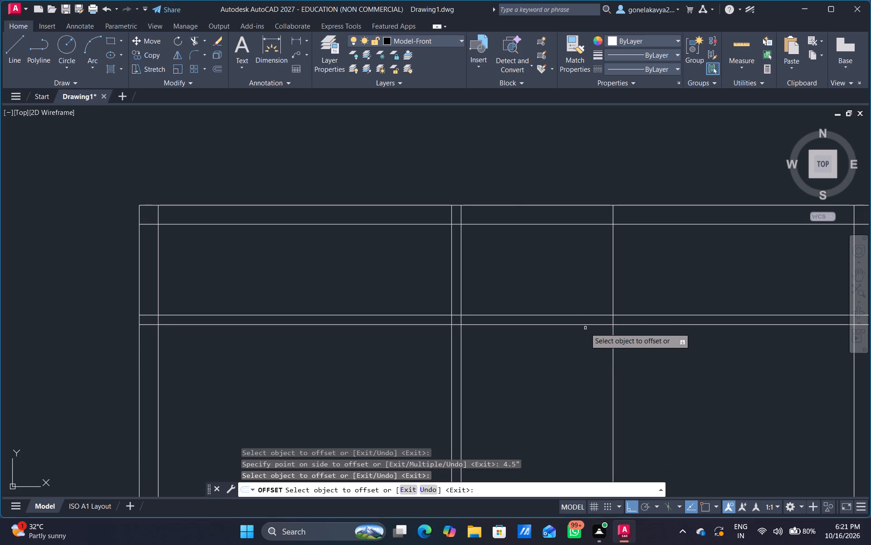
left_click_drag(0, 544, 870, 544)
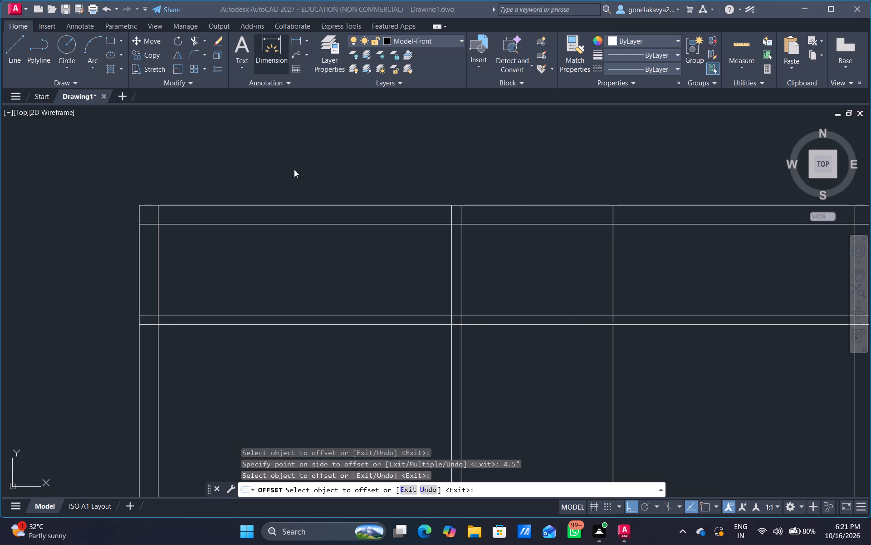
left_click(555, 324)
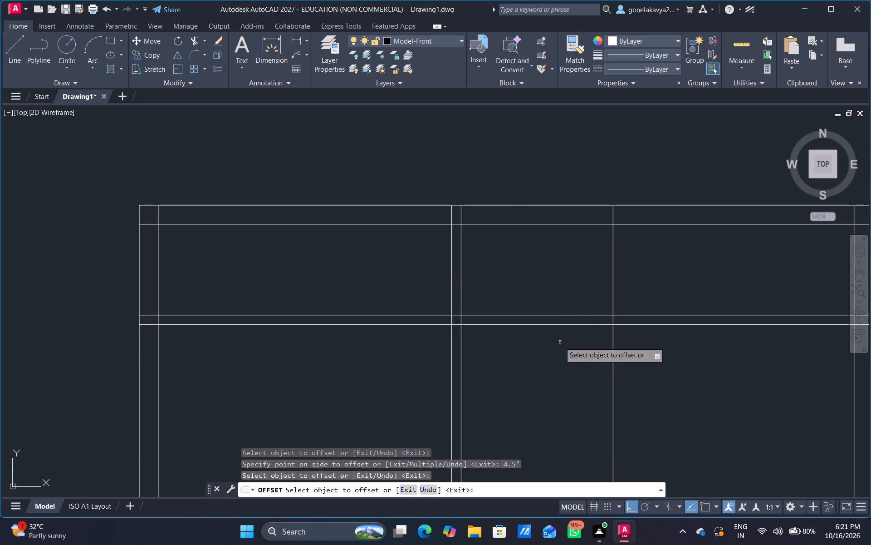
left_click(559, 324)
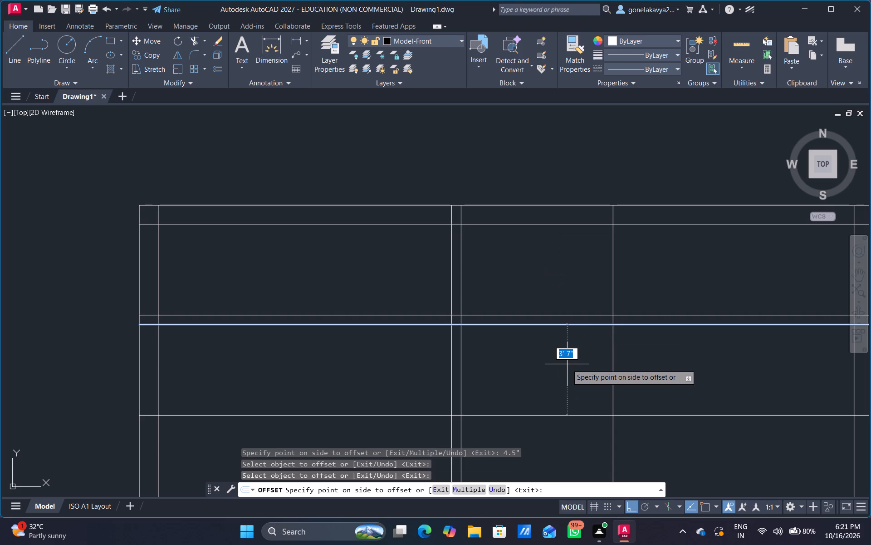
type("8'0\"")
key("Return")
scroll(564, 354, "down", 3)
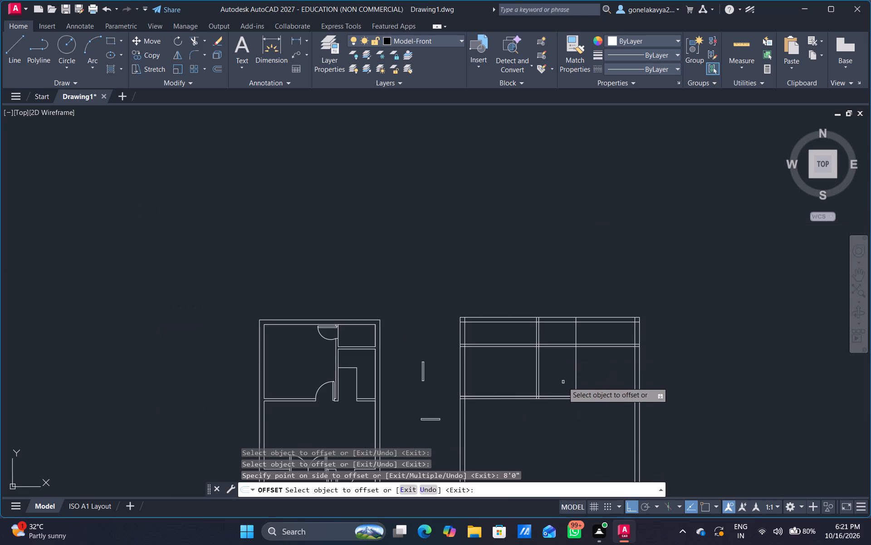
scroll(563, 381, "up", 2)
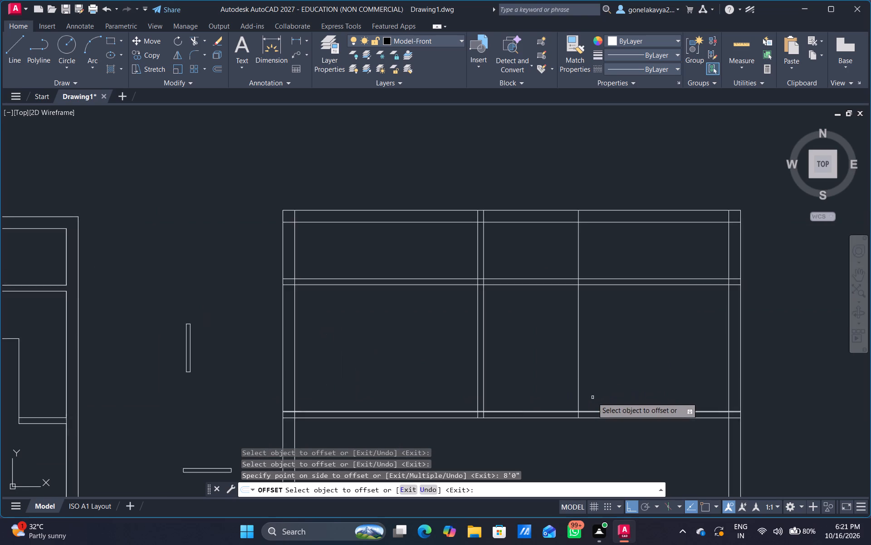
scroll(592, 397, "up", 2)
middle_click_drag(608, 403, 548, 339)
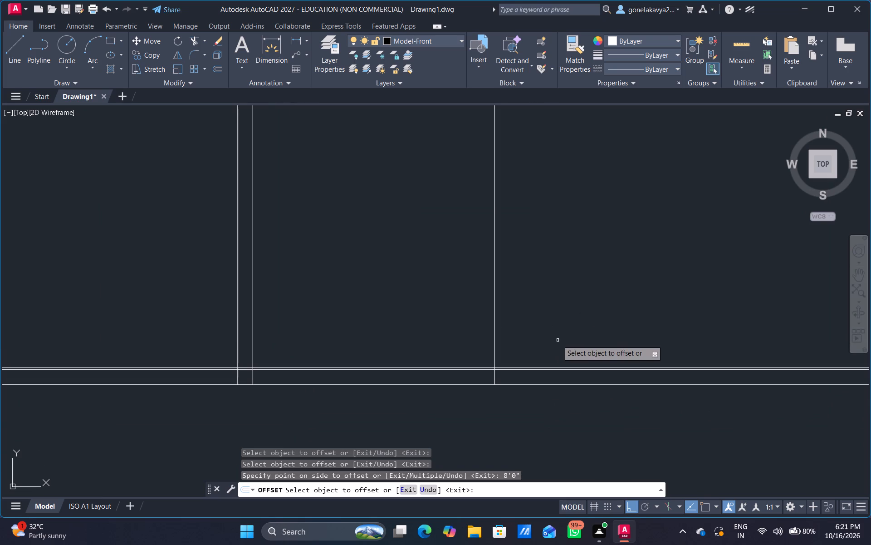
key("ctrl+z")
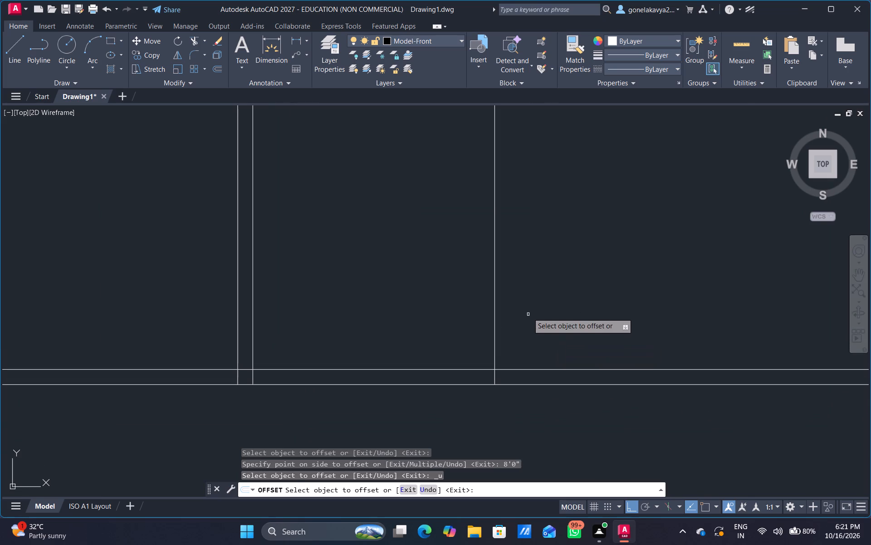
Offset the single vertical line in the second plan's upper area 9" to the right to form a wall.
scroll(528, 313, "down", 2)
middle_click_drag(529, 333, 538, 348)
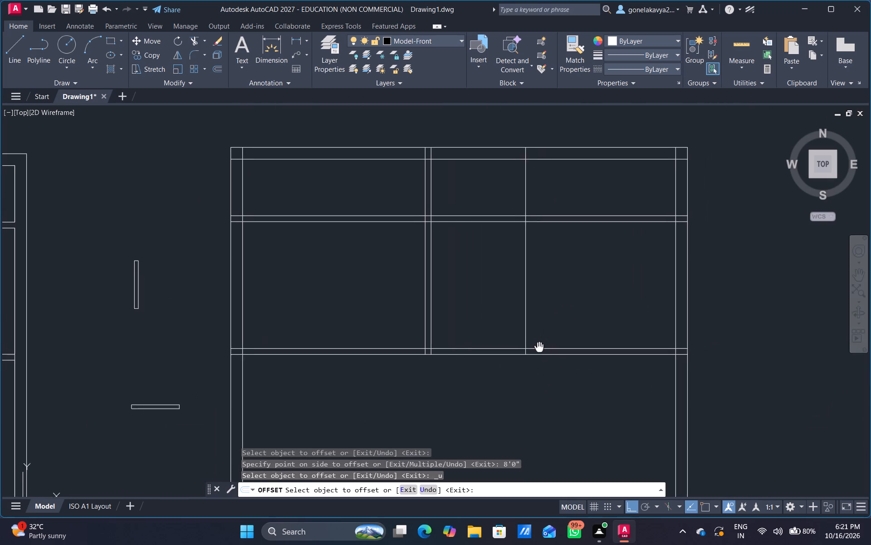
middle_click_drag(538, 348, 537, 350)
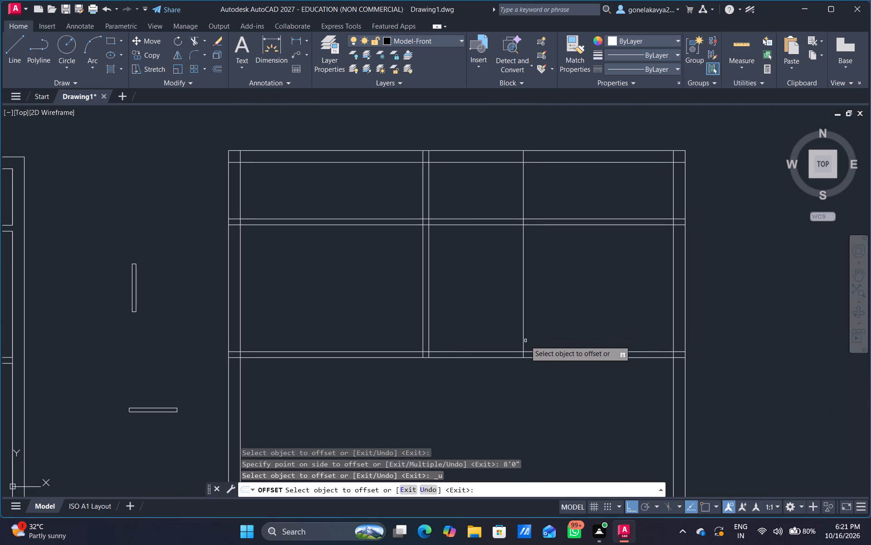
left_click(522, 342)
type("9\"")
key("Return")
key("Escape")
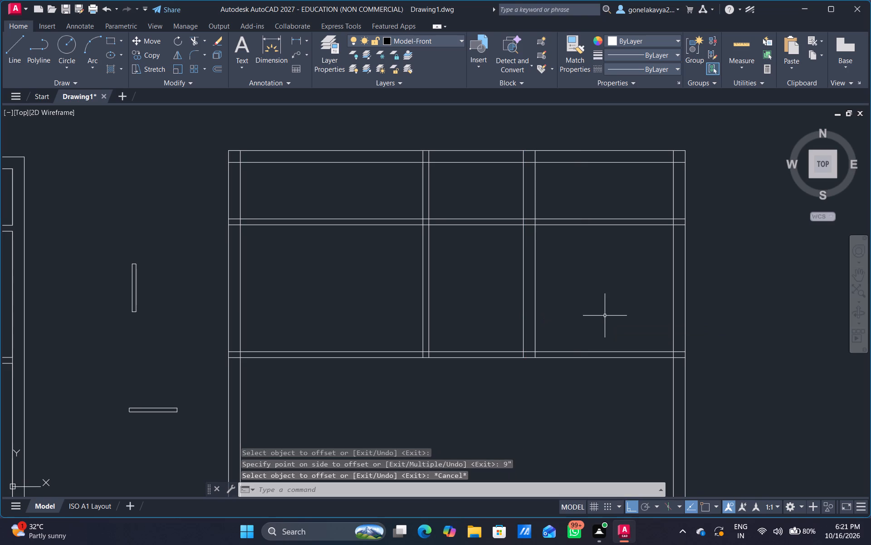
Trim the top wall and horizontal partition lines between the new 9" wall and the old right wall.
type("TR")
key("space")
left_click_drag(591, 131, 597, 367)
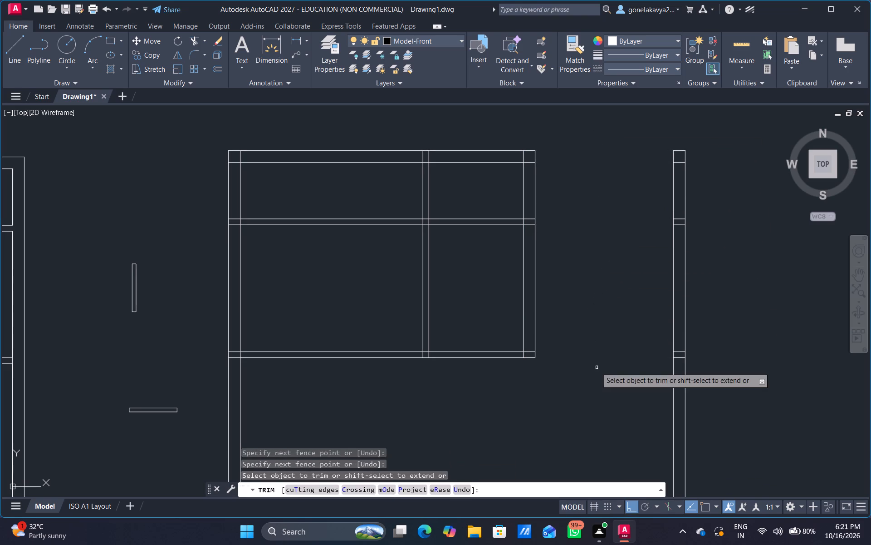
Trim away the old right wall from the top of the plan down to the lower horizontal partition, including its crossing pieces.
left_click_drag(615, 357, 727, 328)
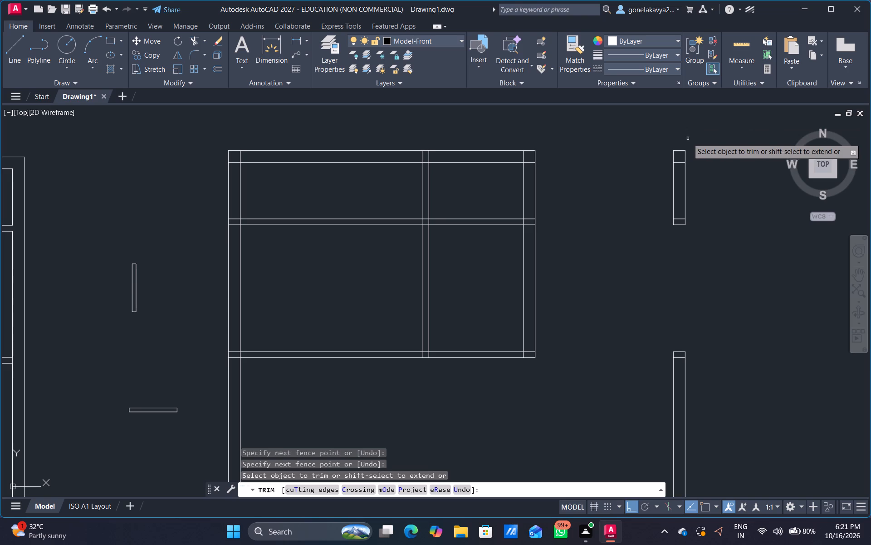
left_click_drag(689, 150, 656, 196)
left_click_drag(675, 146, 675, 145)
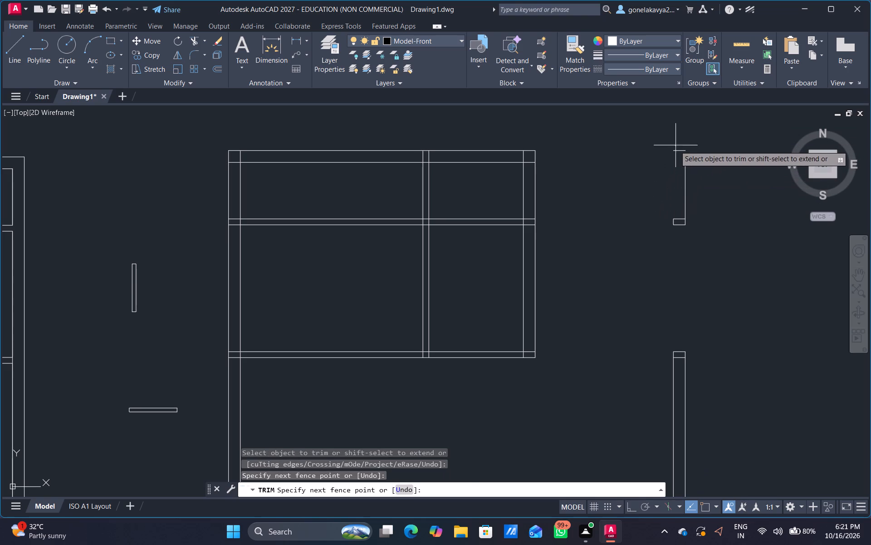
left_click_drag(675, 145, 680, 238)
left_click_drag(671, 231, 699, 181)
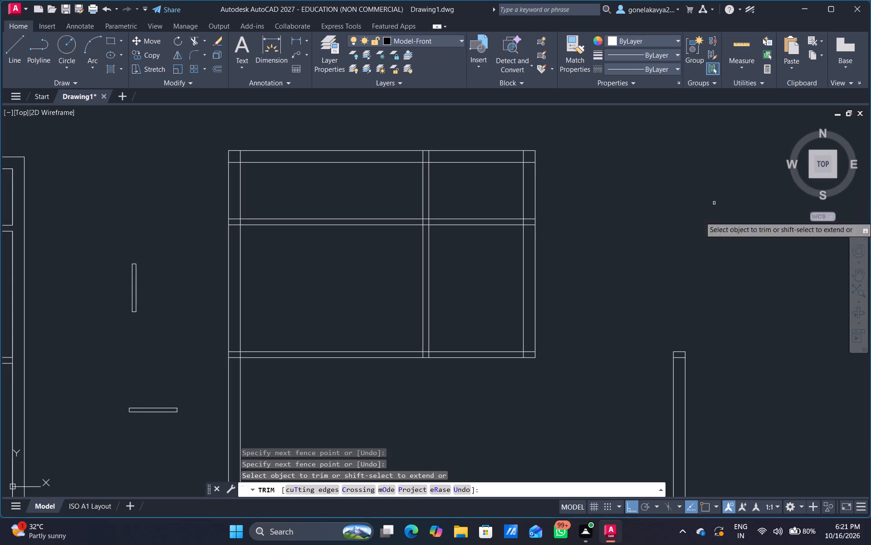
Trim away the old right wall below the lower horizontal partition, along with the small leftover pieces at its upper end.
scroll(697, 258, "down", 4)
middle_click_drag(693, 300, 692, 256)
left_click_drag(724, 250, 698, 279)
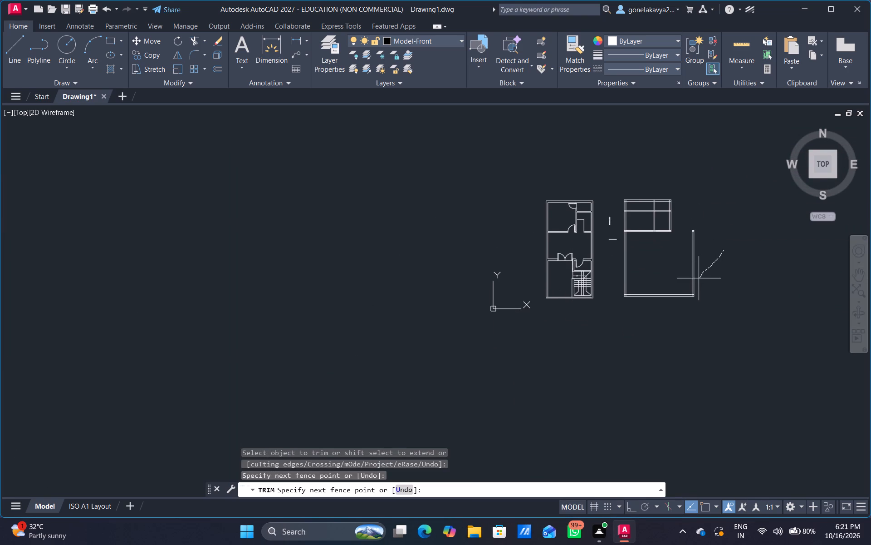
left_click_drag(698, 279, 693, 284)
left_click_drag(700, 270, 687, 279)
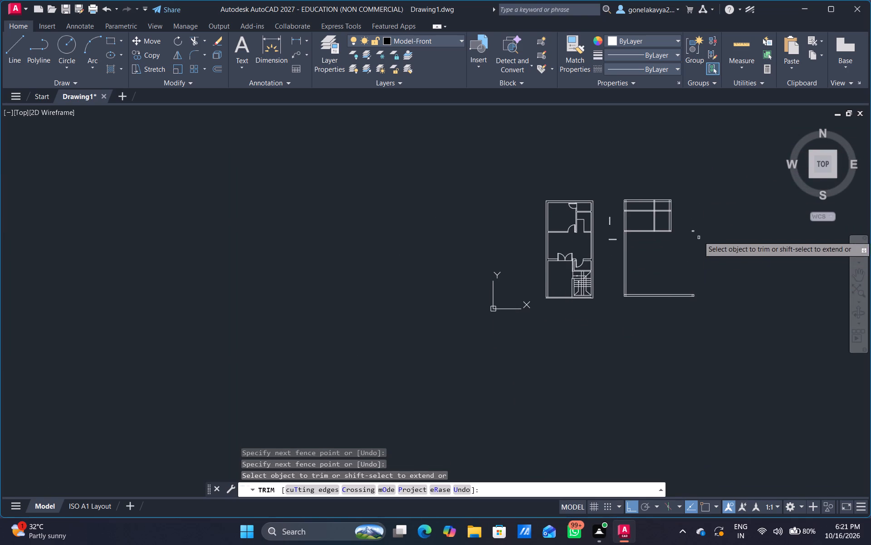
scroll(685, 228, "up", 3)
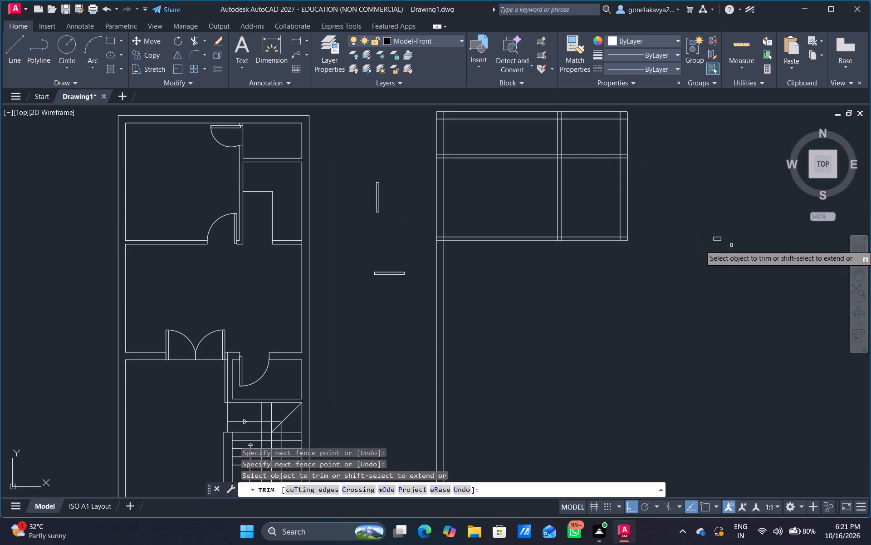
left_click_drag(722, 235, 711, 252)
left_click_drag(714, 234, 720, 249)
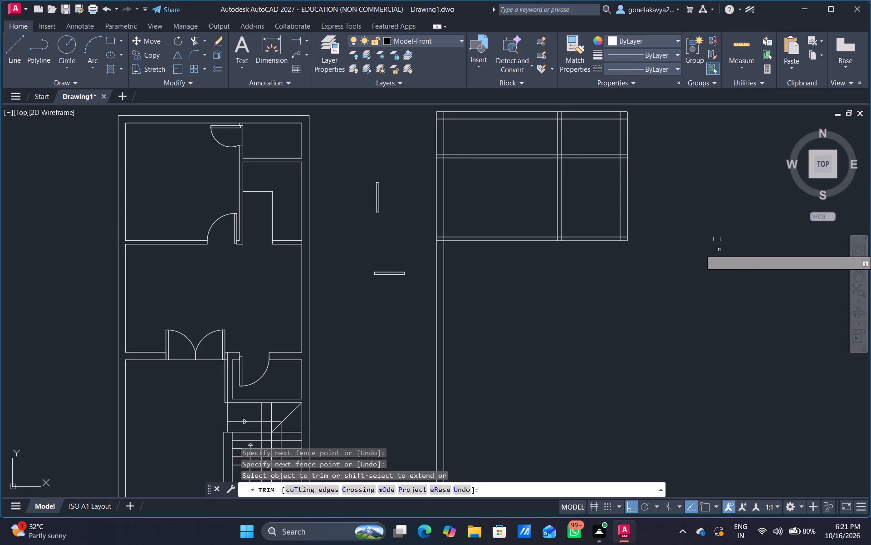
left_click_drag(713, 241, 725, 238)
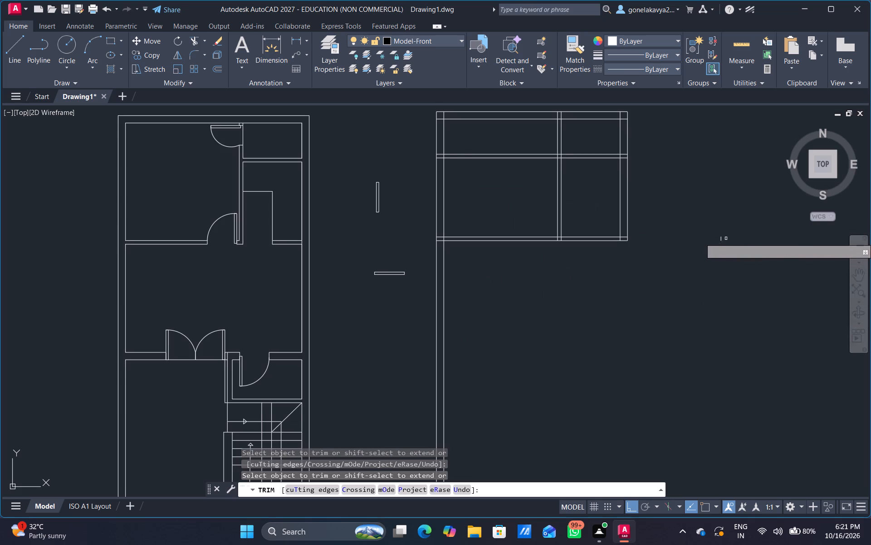
left_click(723, 237)
scroll(677, 262, "down", 3)
middle_click_drag(660, 305, 653, 273)
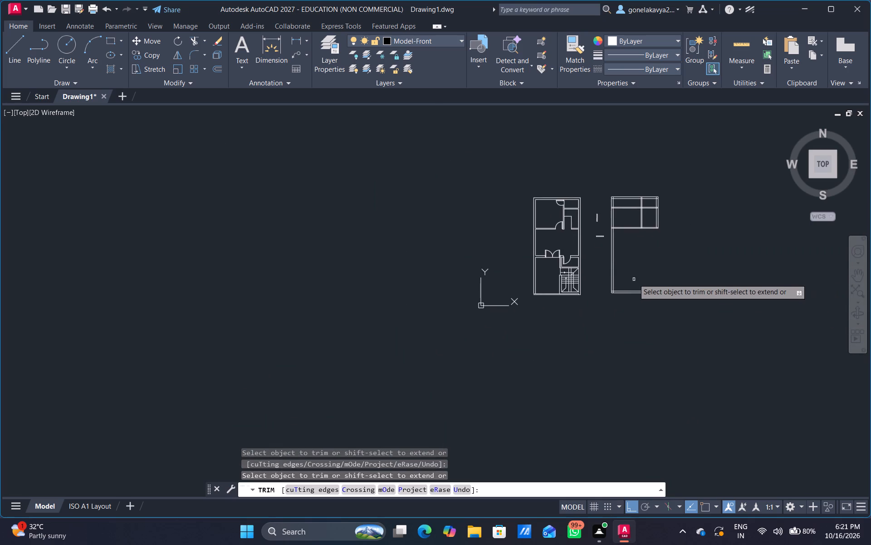
scroll(638, 278, "up", 2)
middle_click_drag(661, 275, 637, 369)
scroll(633, 339, "up", 1)
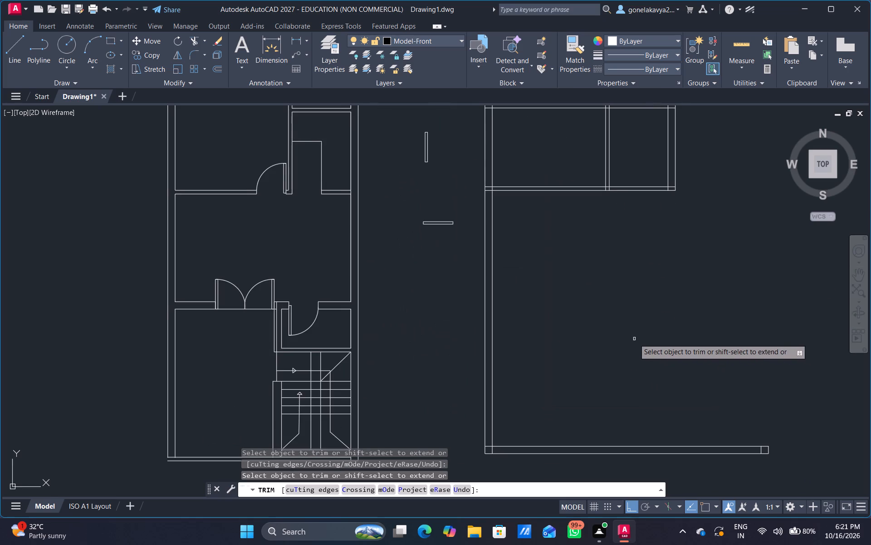
middle_click_drag(643, 344, 531, 396)
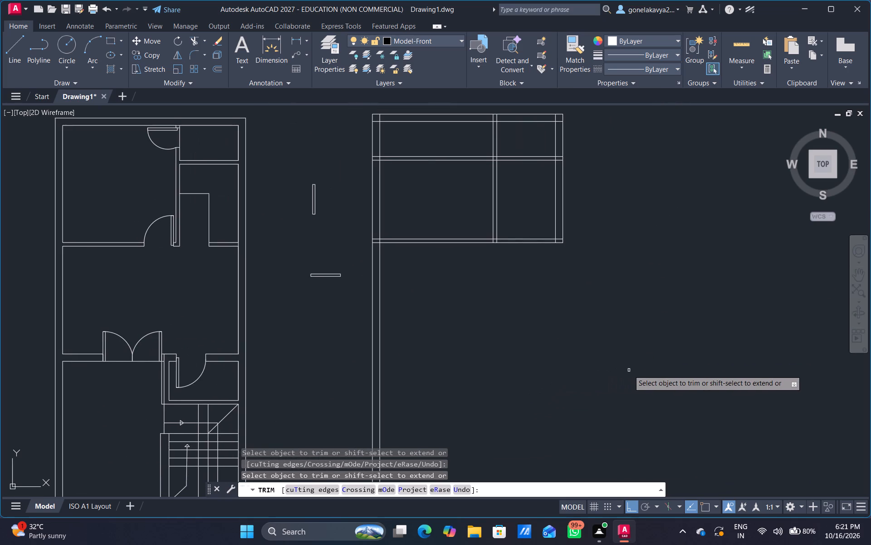
key("Escape")
Fillet the bottom wall's outer line with the outer line of the new 9" right wall.
key("f")
key("space")
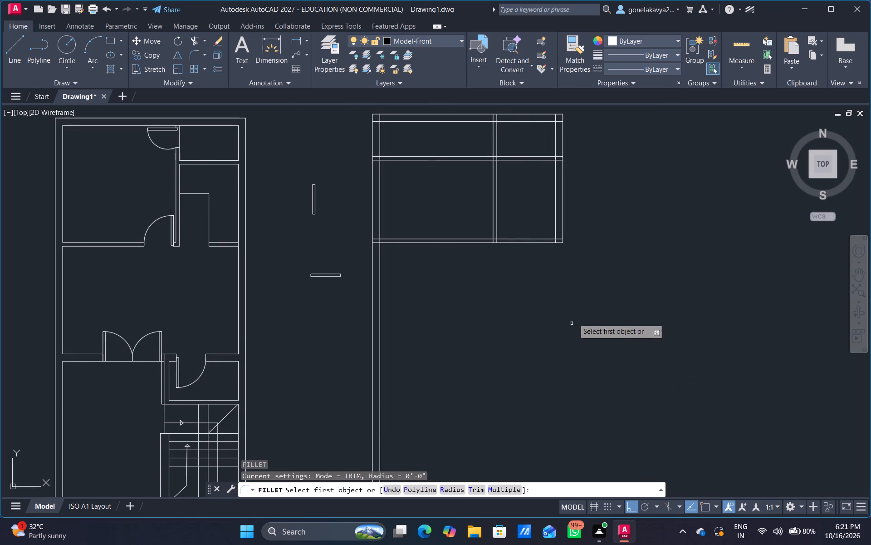
scroll(572, 283, "down", 2)
scroll(572, 369, "up", 1)
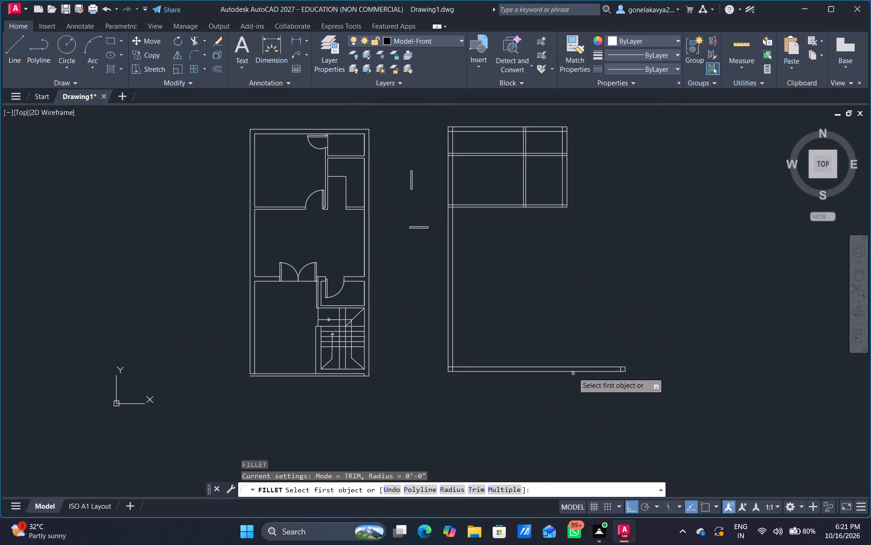
left_click(575, 372)
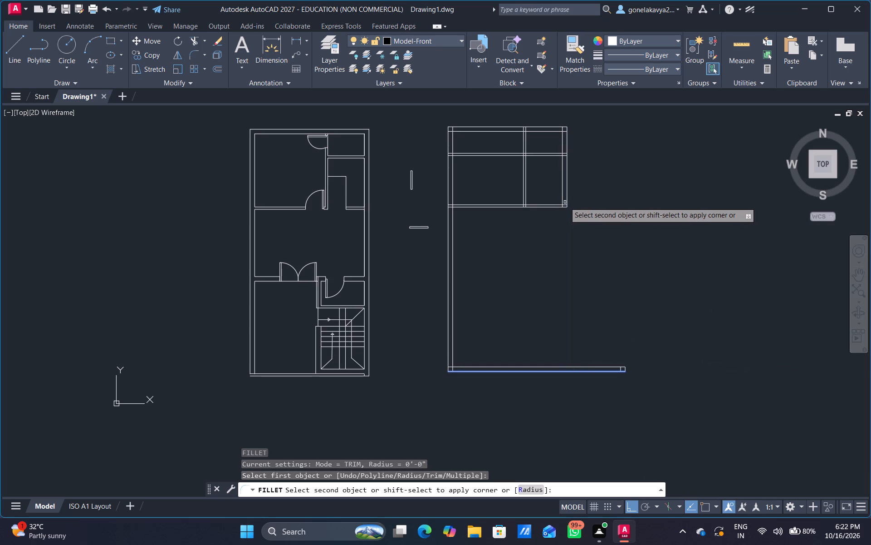
scroll(562, 197, "up", 3)
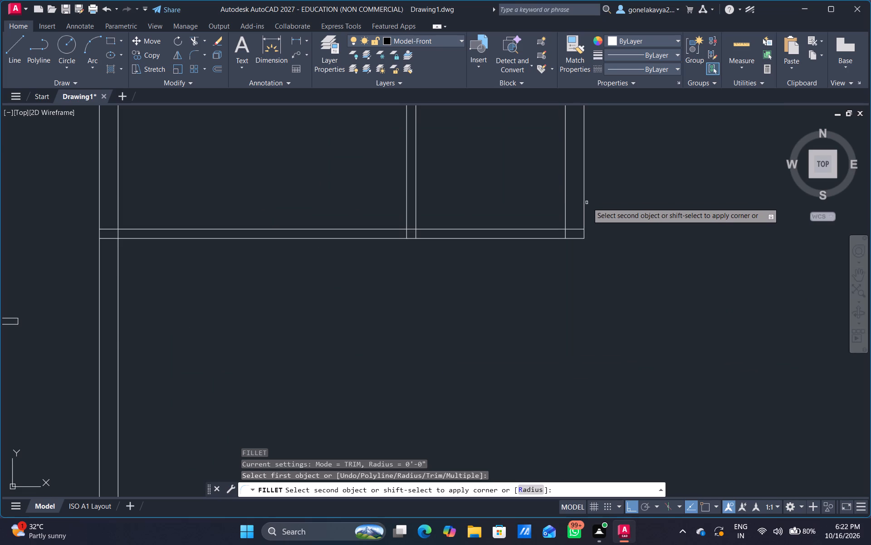
left_click(584, 211)
scroll(547, 280, "down", 2)
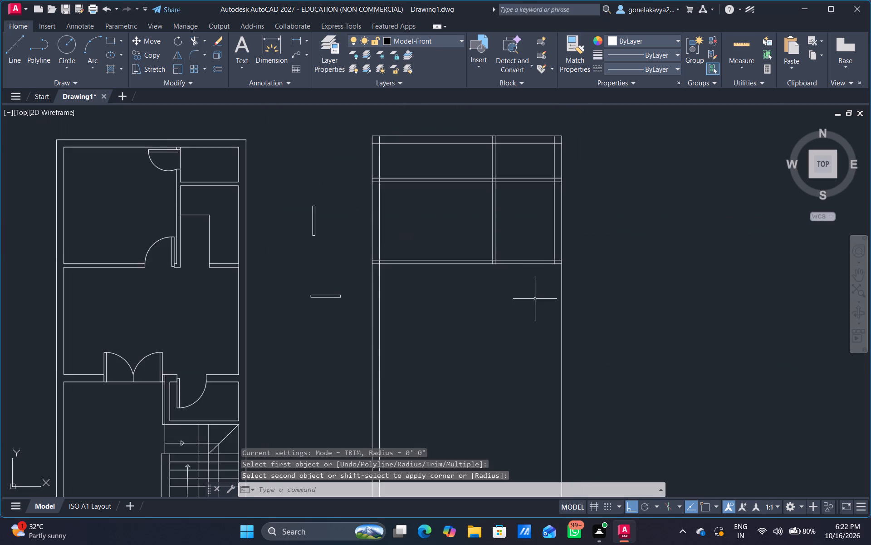
middle_click_drag(535, 299, 527, 183)
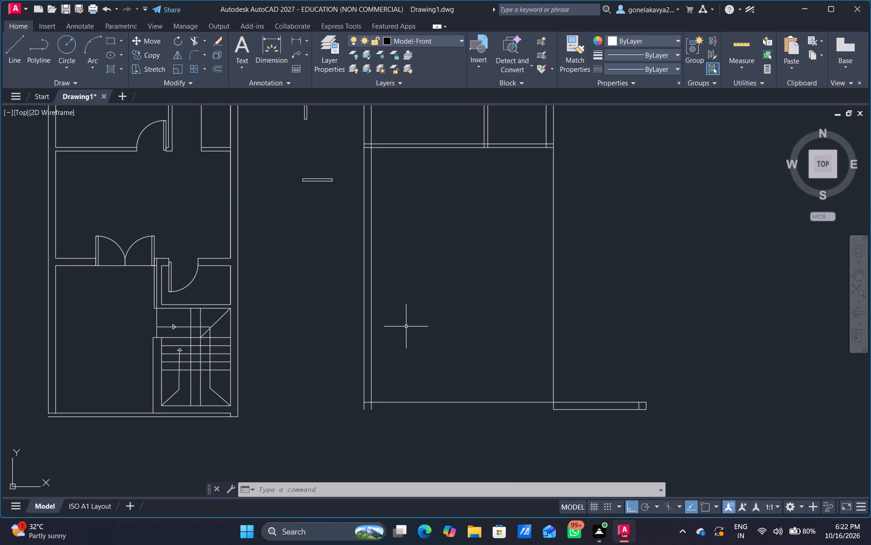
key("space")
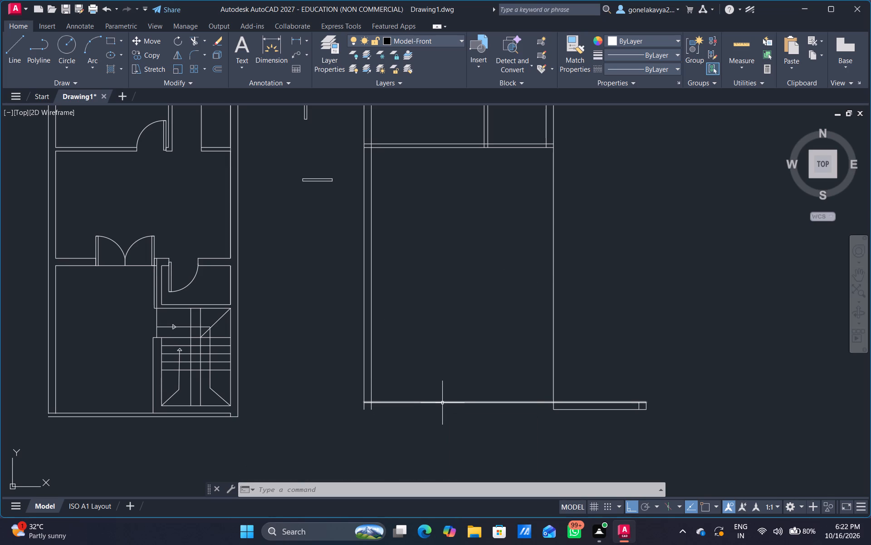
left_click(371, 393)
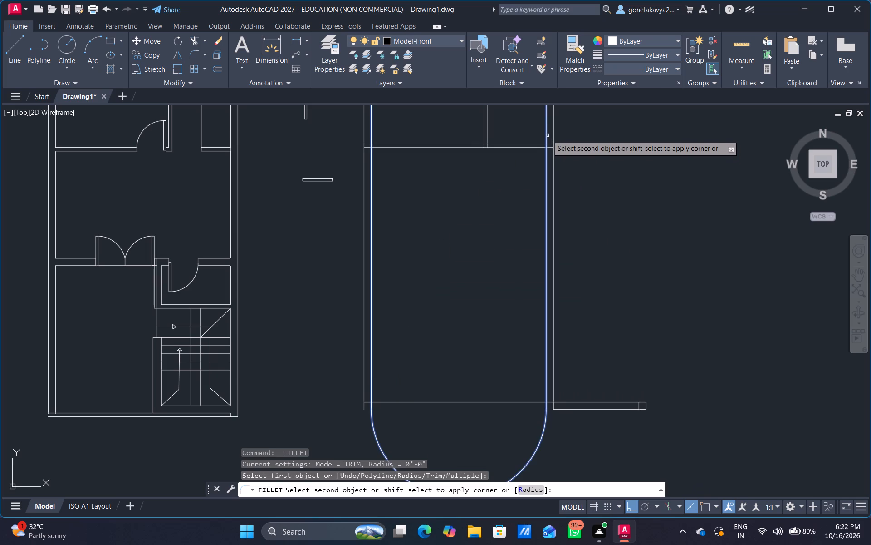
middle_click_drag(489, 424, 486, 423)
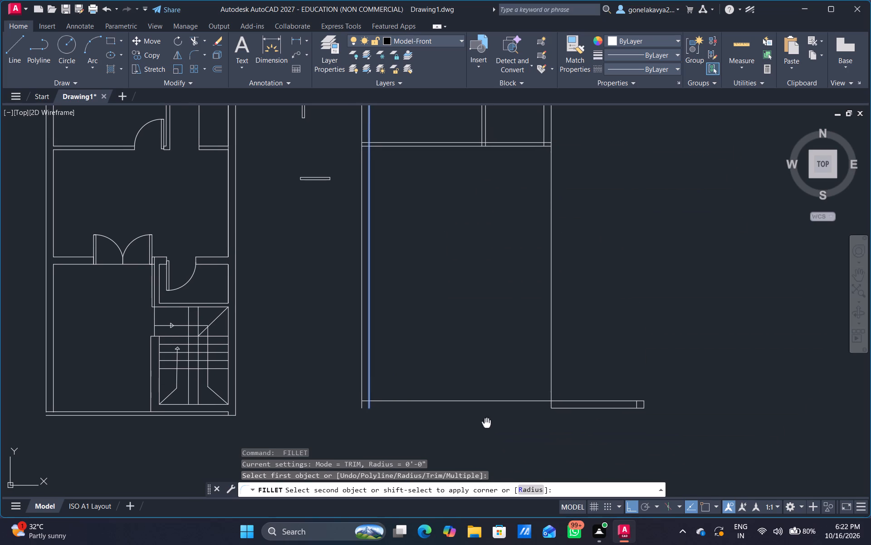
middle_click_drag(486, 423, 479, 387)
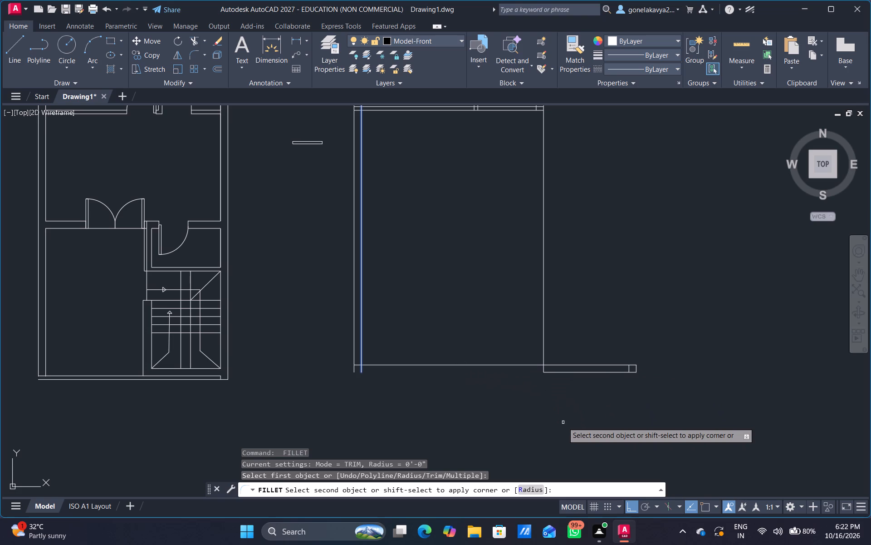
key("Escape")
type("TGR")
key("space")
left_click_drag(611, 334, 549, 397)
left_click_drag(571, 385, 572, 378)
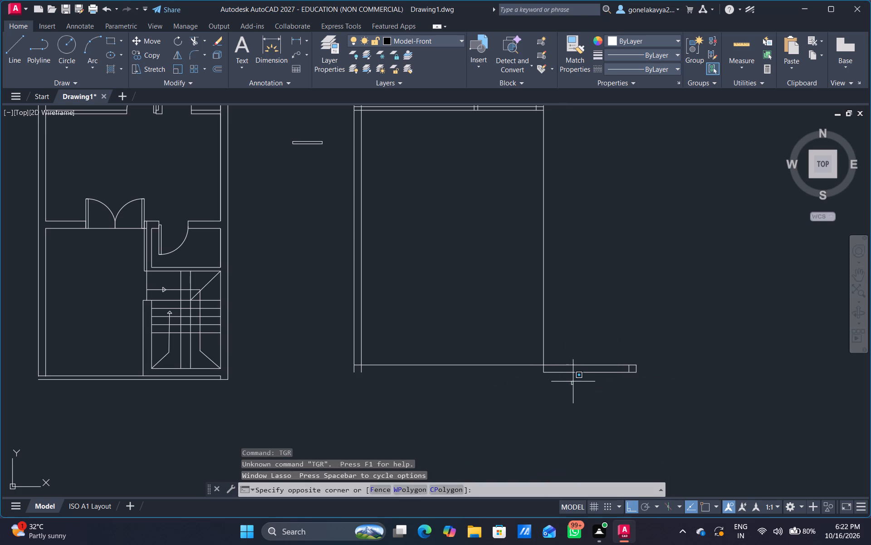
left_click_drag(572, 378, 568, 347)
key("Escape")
Trim away the bottom wall extension beyond the second plan's new right wall, including the leftover end pieces.
type("TR")
key("space")
left_click_drag(588, 341, 589, 396)
left_click(543, 371)
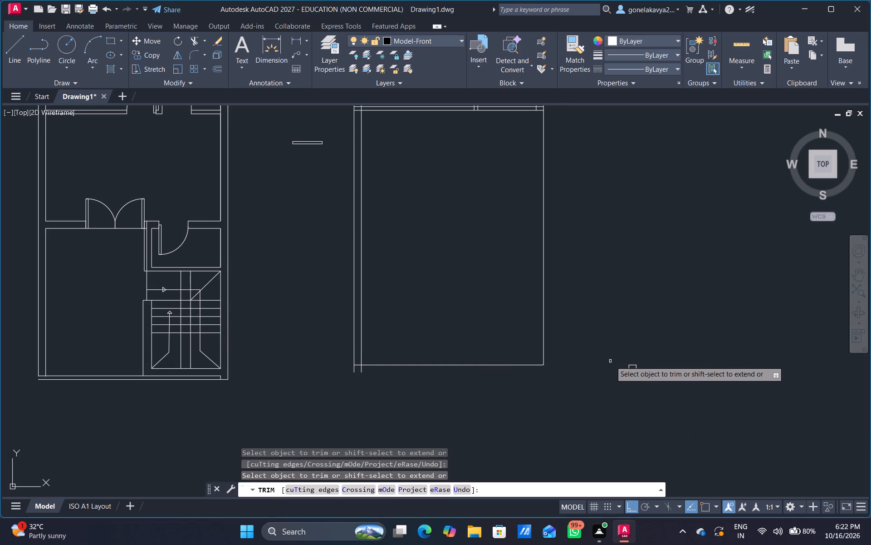
left_click_drag(626, 367, 639, 377)
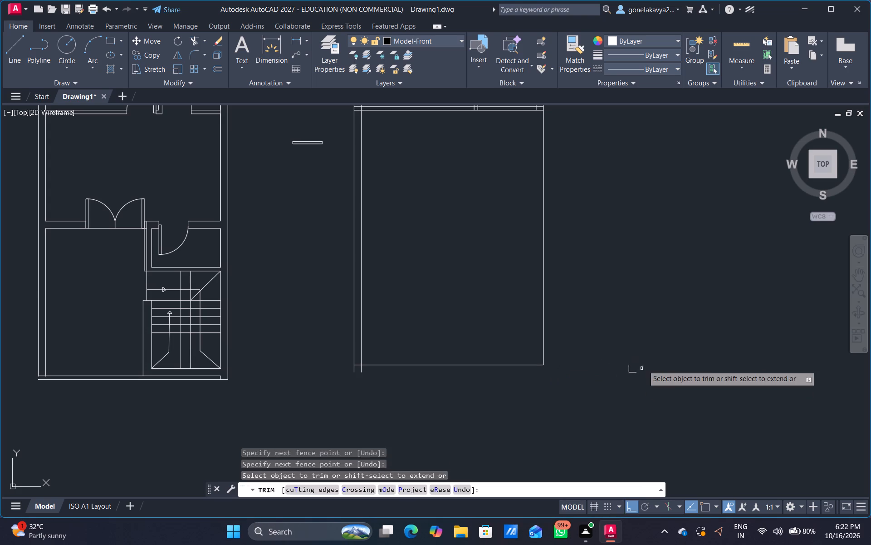
left_click_drag(642, 361, 629, 387)
left_click_drag(623, 370, 638, 370)
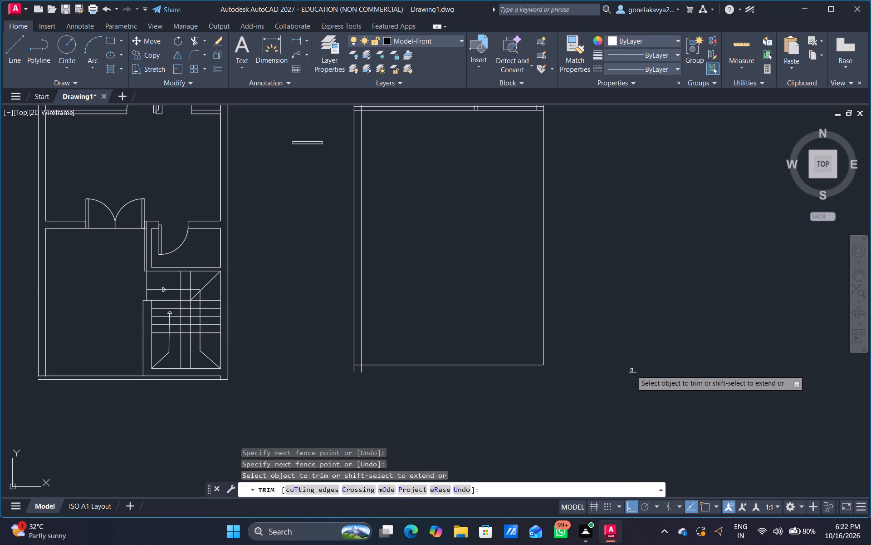
left_click_drag(630, 369, 637, 381)
scroll(574, 394, "down", 1)
middle_click_drag(574, 394, 568, 417)
key("Escape")
Offset the outer lines of the second plan's right wall and bottom wall 9" inward.
key("o")
key("Return")
type("9\"")
key("Return")
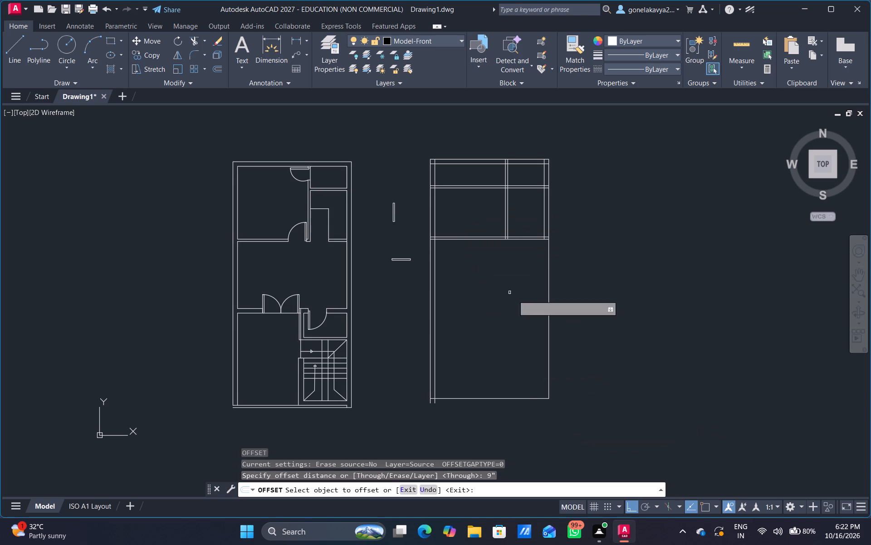
left_click(552, 349)
left_click(549, 348)
left_click_drag(511, 344, 519, 343)
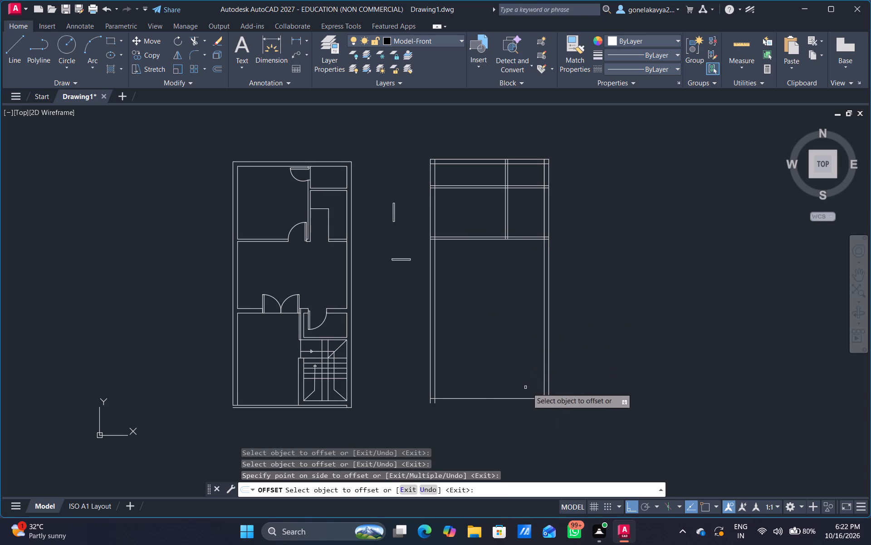
scroll(529, 394, "up", 2)
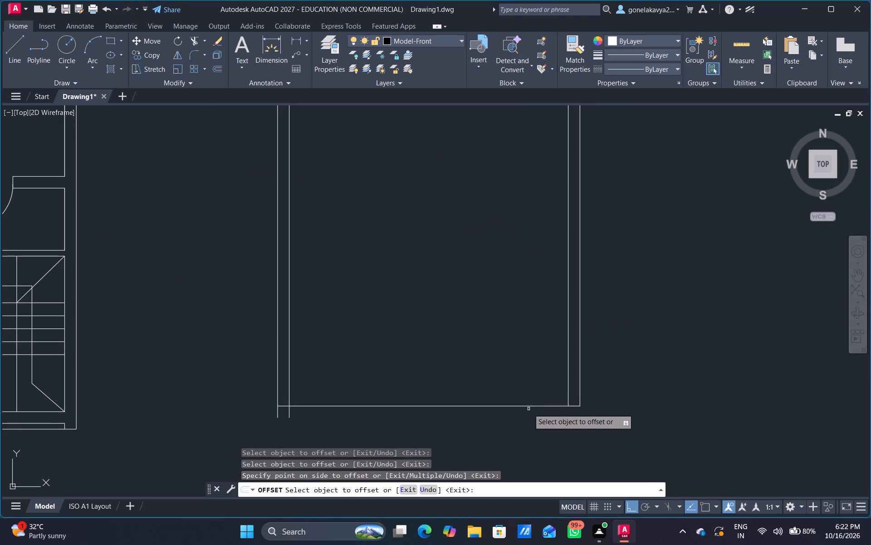
left_click(526, 406)
left_click(523, 396)
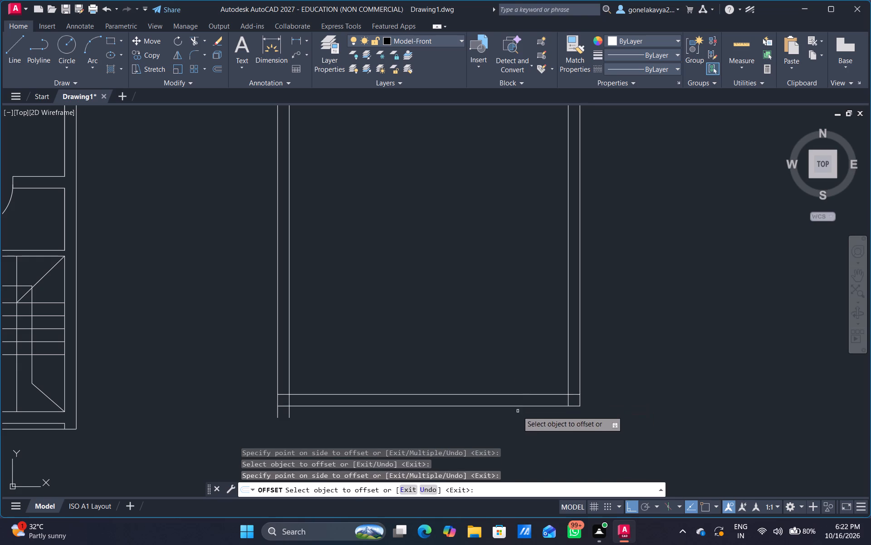
key("Escape")
Trim the overlapping wall lines and projecting ends at the second plan's bottom-left and bottom-right corners.
key("r")
key("Escape")
type("TR")
key("space")
scroll(285, 384, "up", 2)
left_click_drag(284, 398, 284, 429)
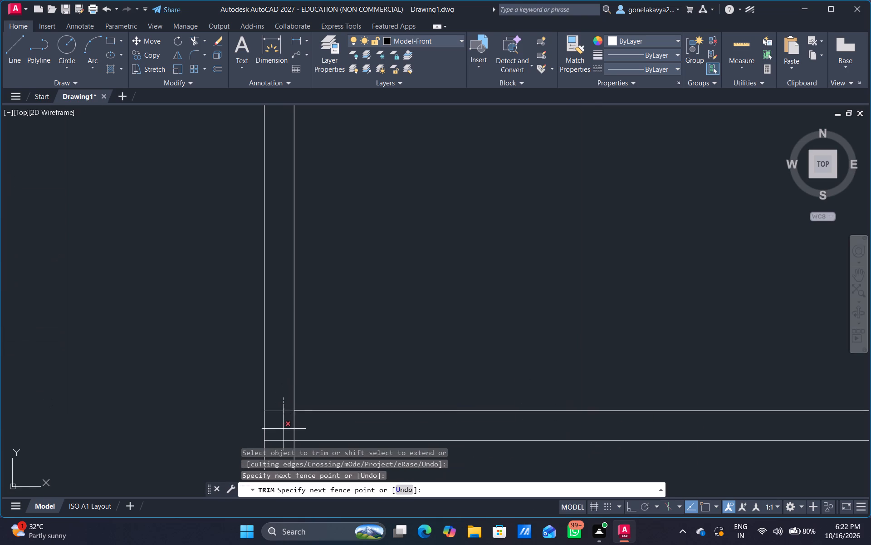
left_click_drag(284, 429, 304, 426)
scroll(318, 416, "down", 1)
middle_click_drag(318, 416, 327, 347)
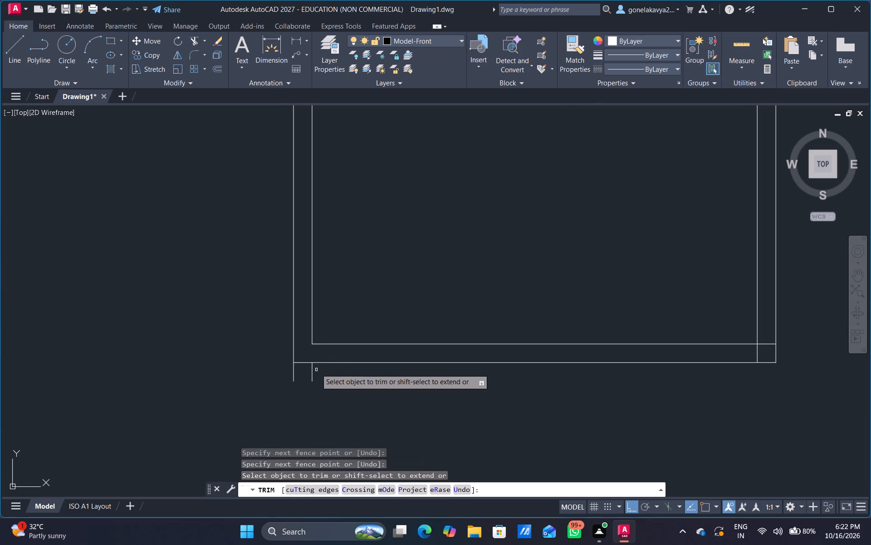
left_click_drag(316, 368, 283, 378)
scroll(773, 367, "up", 2)
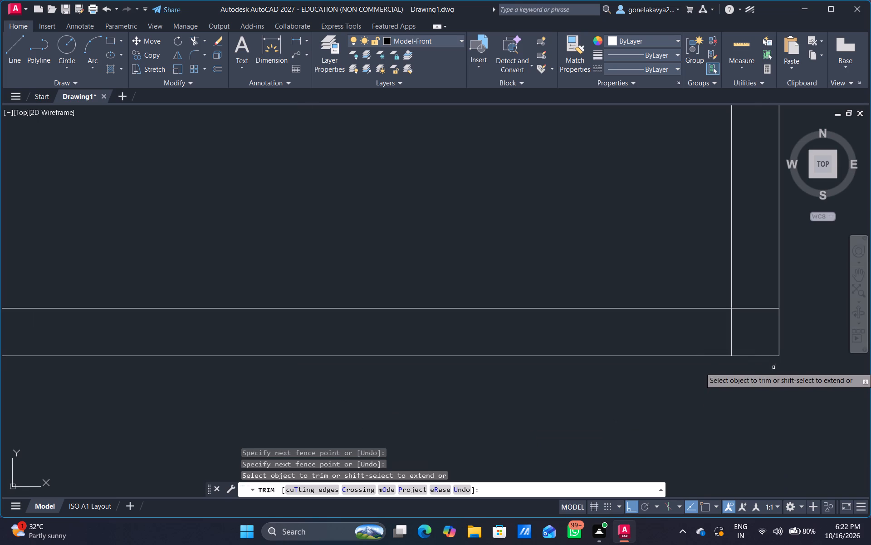
left_click_drag(768, 292, 708, 343)
scroll(692, 340, "down", 3)
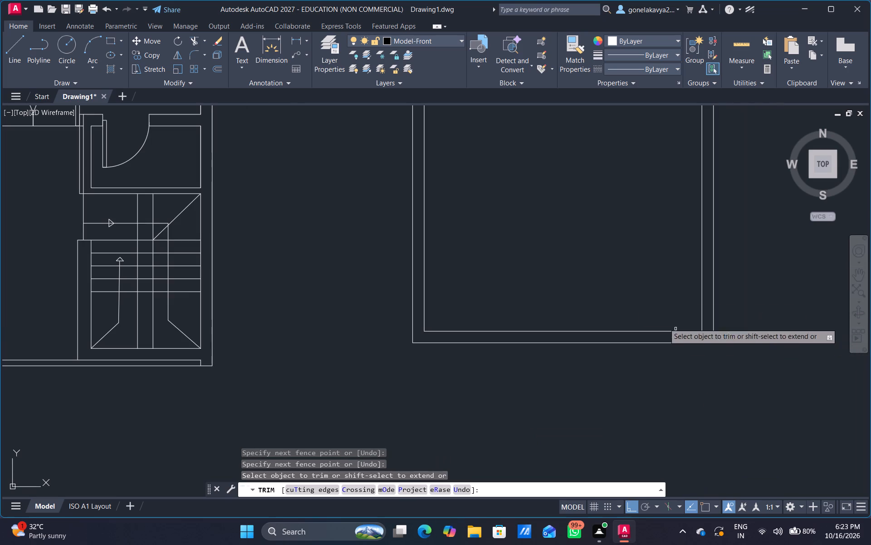
Trim away the upper horizontal partition between the left wall and the vertical partition, including the stubs inside the left wall.
middle_click_drag(583, 229, 545, 425)
scroll(547, 422, "down", 2)
scroll(542, 342, "up", 2)
middle_click_drag(542, 339, 545, 372)
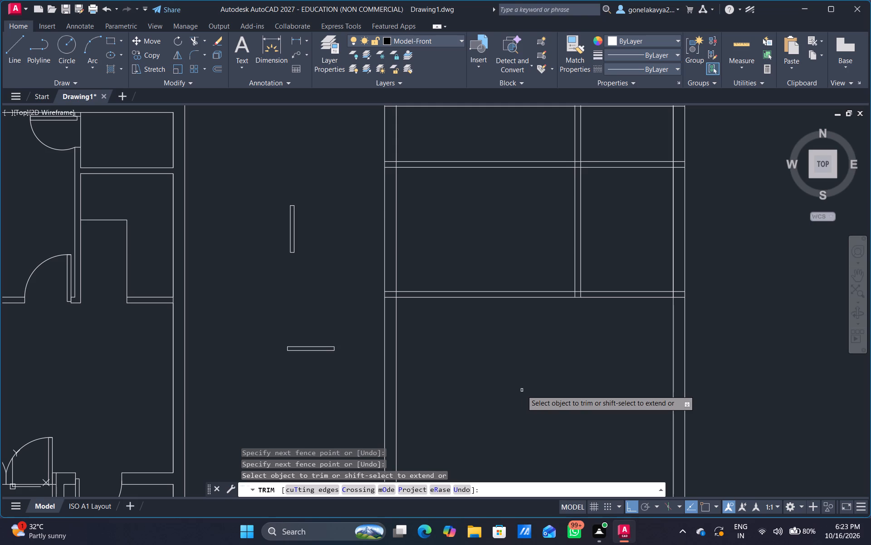
left_click_drag(499, 117, 501, 200)
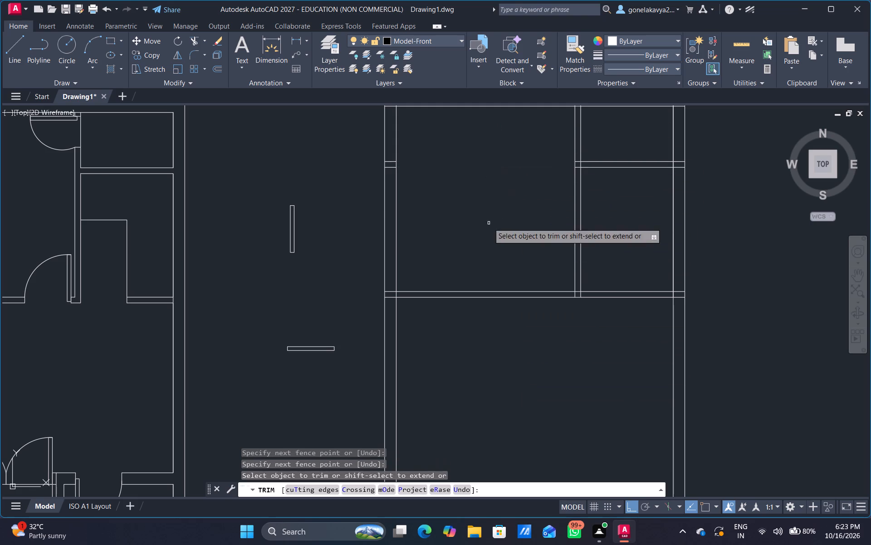
scroll(381, 154, "up", 2)
left_click_drag(408, 162, 410, 198)
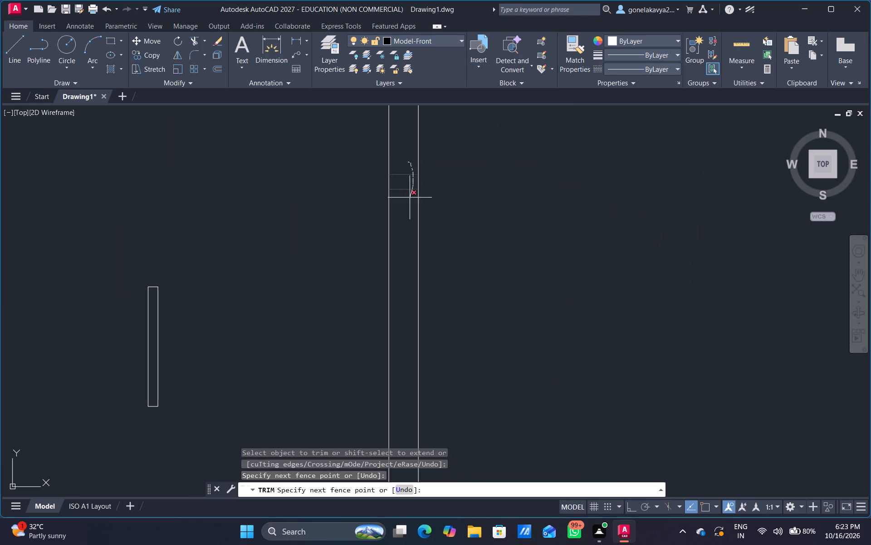
left_click_drag(410, 198, 406, 203)
scroll(584, 221, "down", 3)
Trim the lower horizontal partition's line ends that cross the thickness of the right wall.
middle_click_drag(592, 242, 553, 173)
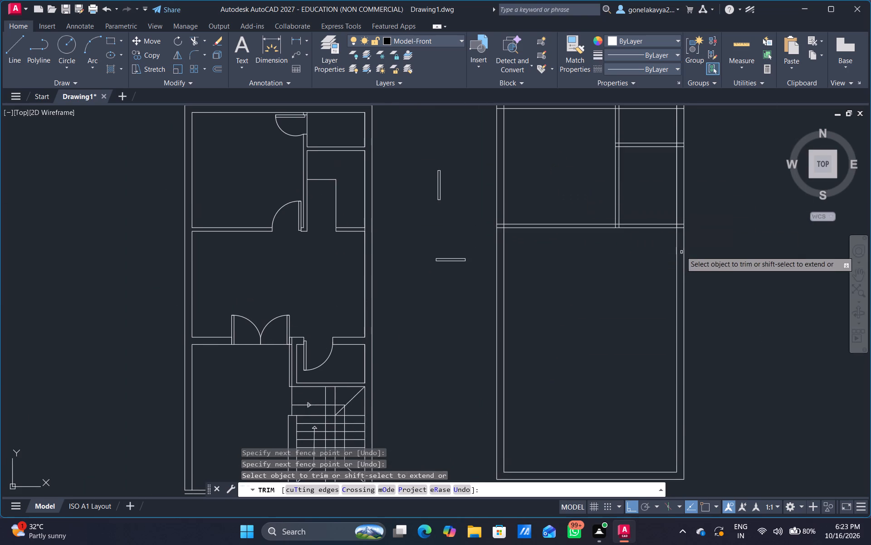
scroll(670, 237, "up", 2)
left_click_drag(701, 210, 700, 195)
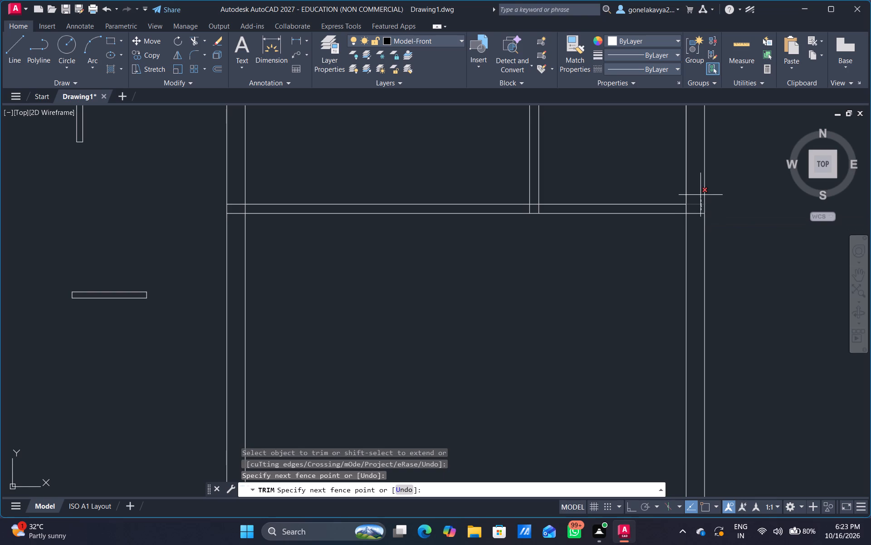
left_click_drag(700, 195, 700, 215)
middle_click_drag(577, 250, 577, 223)
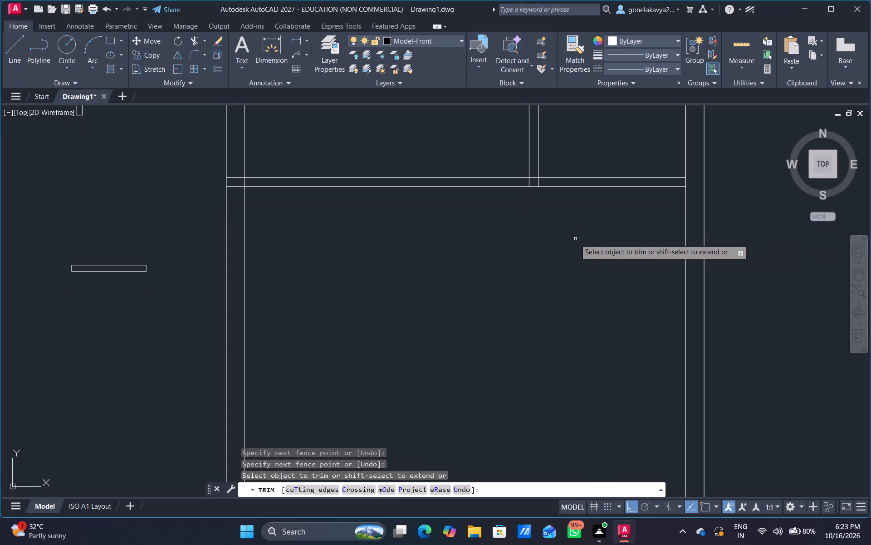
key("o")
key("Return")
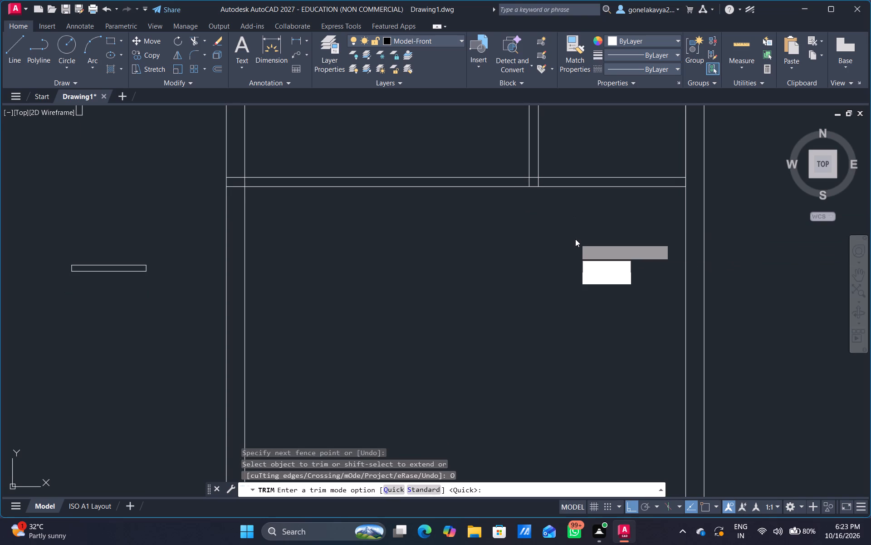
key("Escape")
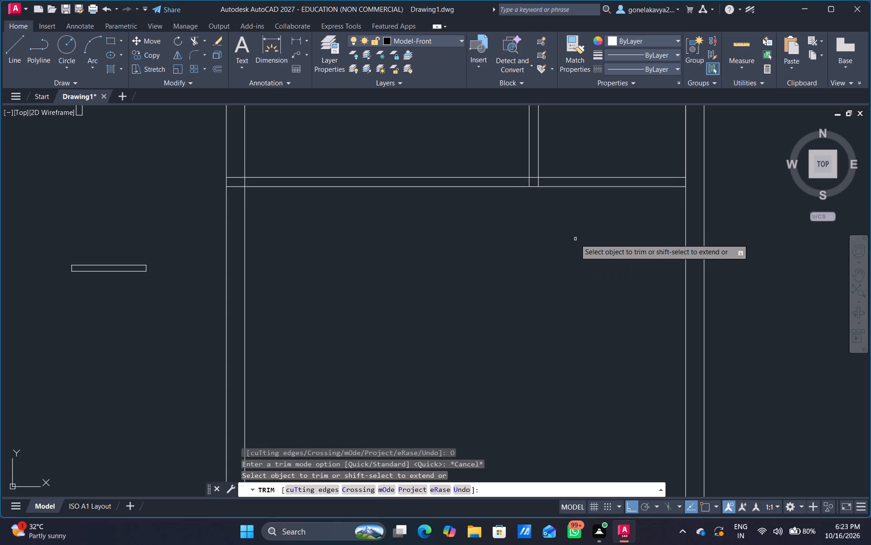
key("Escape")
Offset the lower horizontal partition's bottom line 5'6" downward, and offset that copy 4.5" further down to form a new partition.
key("o")
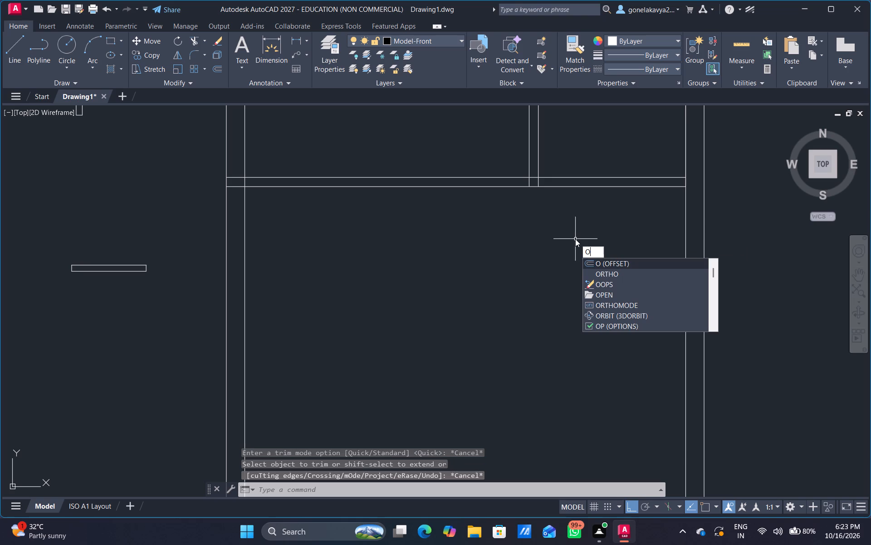
key("Return")
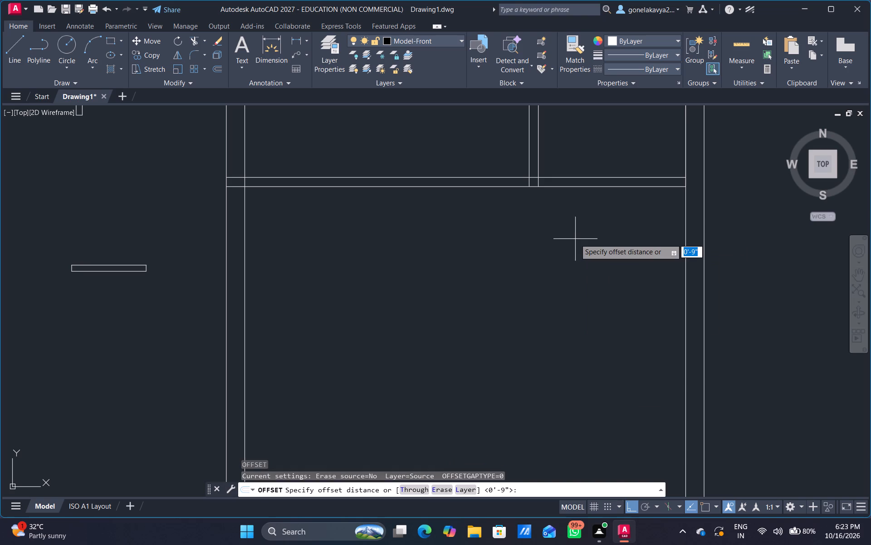
type("5'6\"")
key("Return")
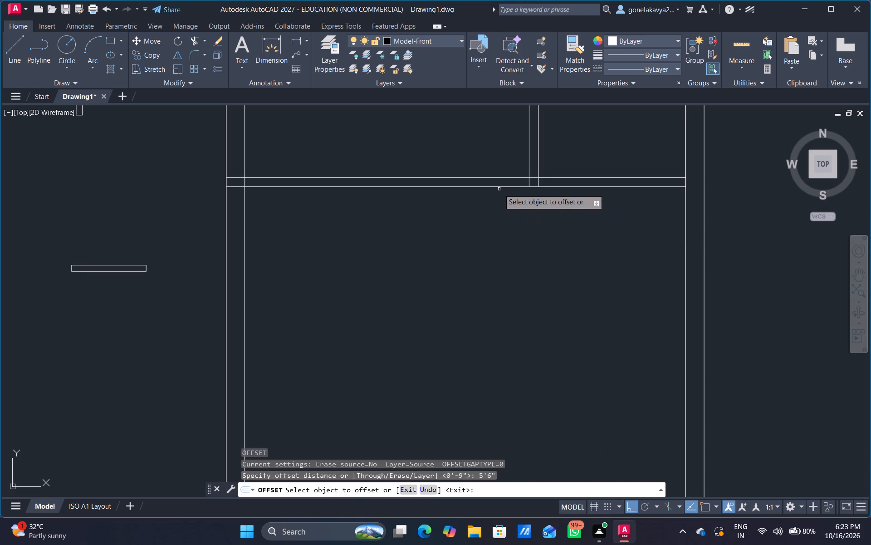
left_click(500, 188)
left_click(488, 219)
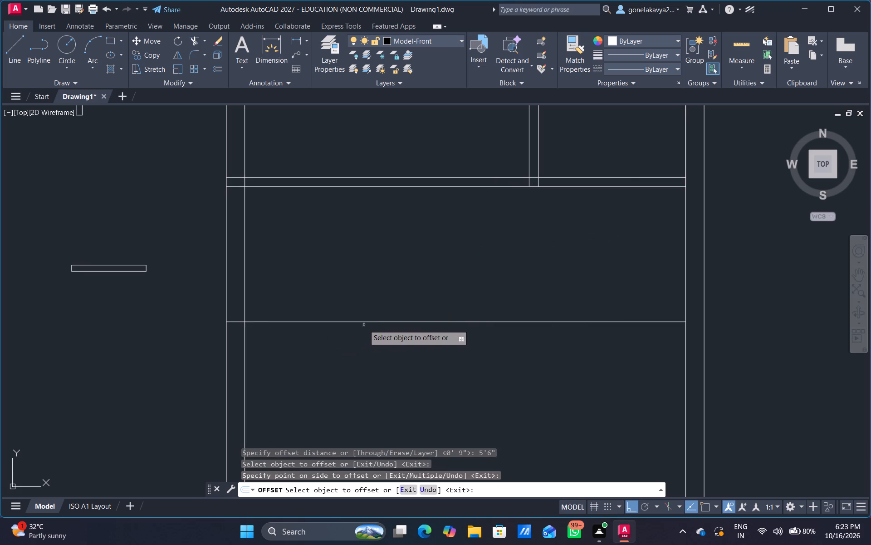
left_click_drag(373, 317, 373, 322)
left_click(373, 322)
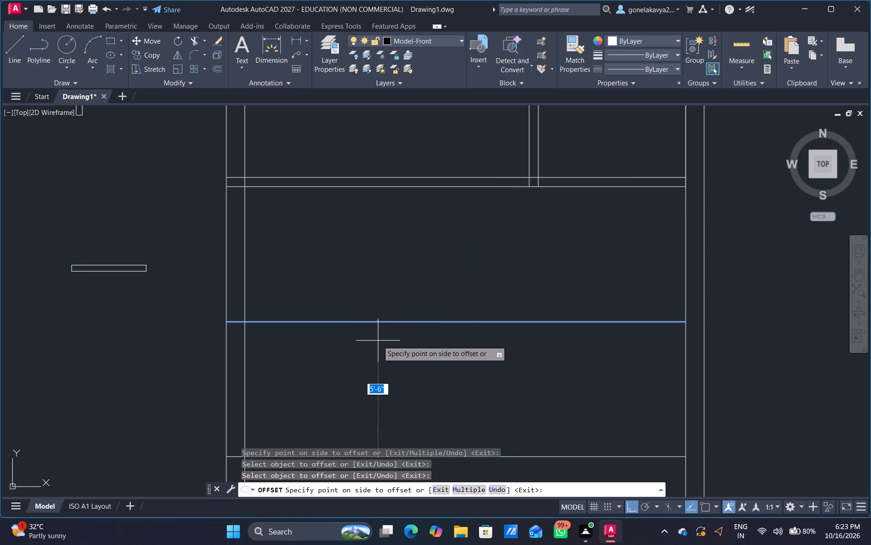
type("4.5\"")
key("Return")
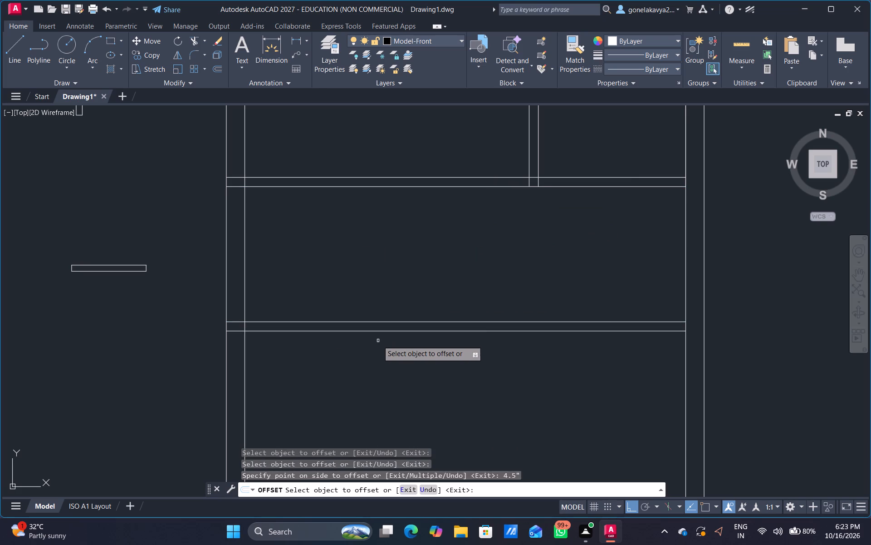
Offset the left wall's inner line 4'0" into the plan, and offset that copy 4.5" rightward to form a vertical partition.
left_click(243, 269)
left_click(243, 271)
left_click(245, 280)
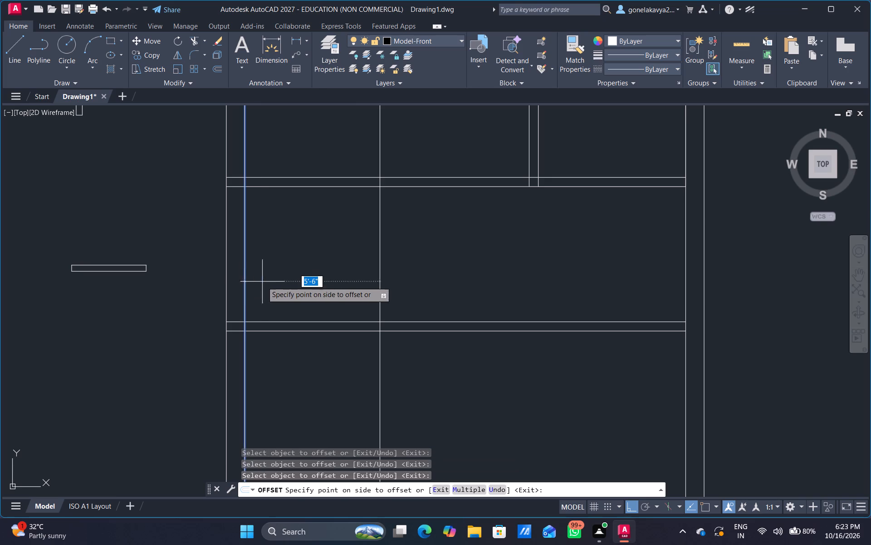
type("4'0\"")
key("Return")
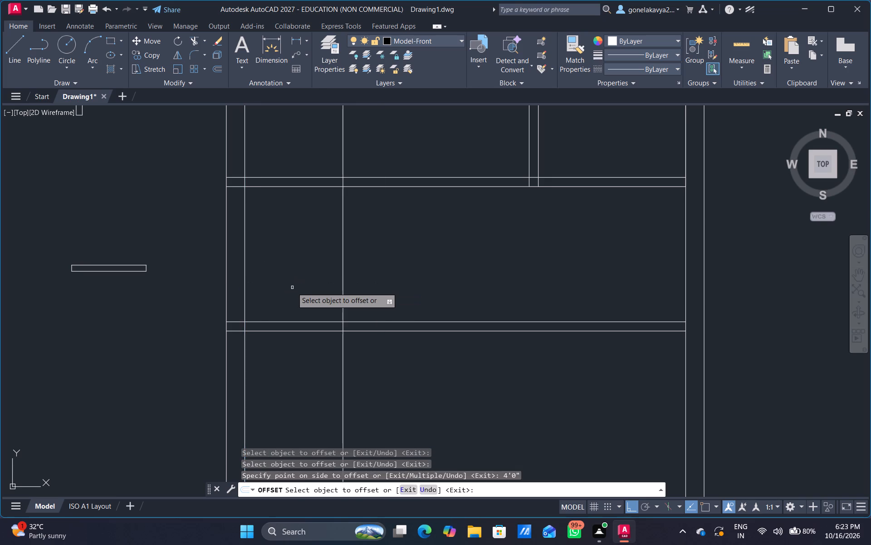
left_click(344, 313)
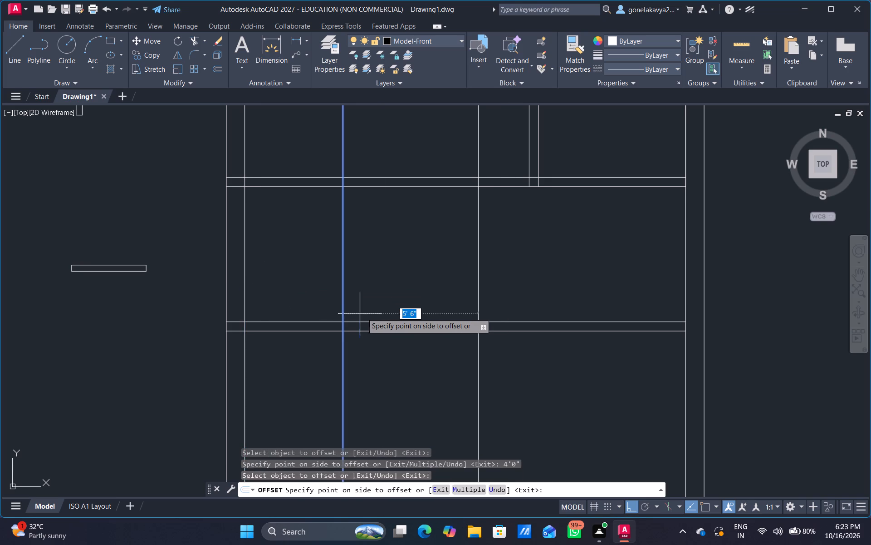
key("3")
key("BackSpace")
type("4.5\"")
key("Return")
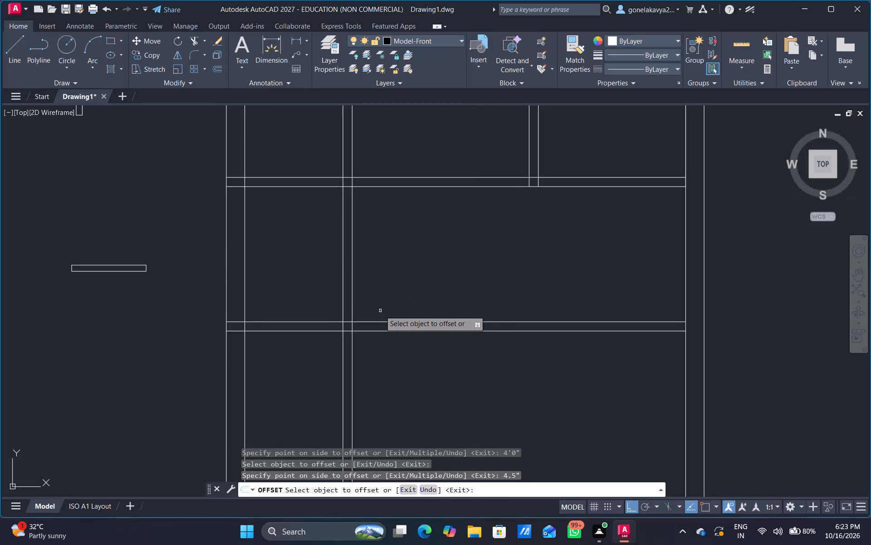
Trim the new horizontal partition beyond the vertical partition, and the vertical partition's lines below that corner.
key("Escape")
type("TR")
key("space")
left_click_drag(389, 305, 353, 372)
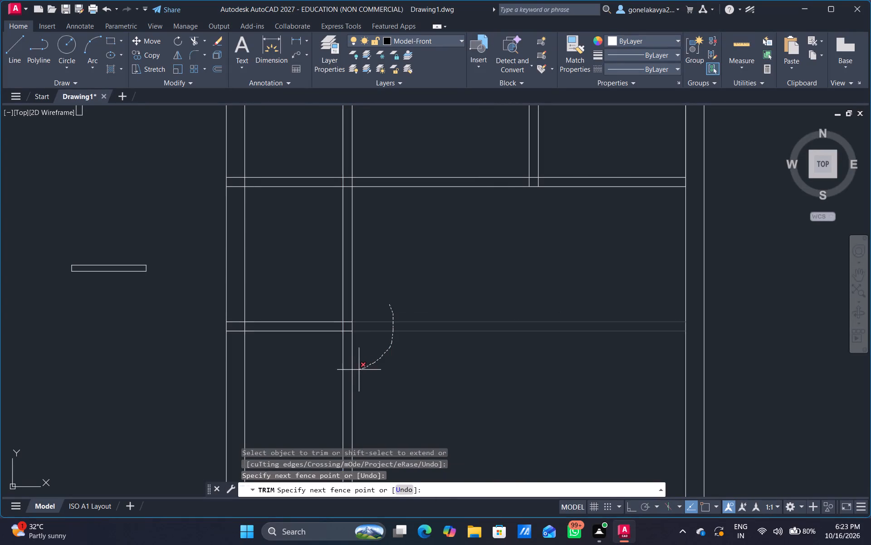
left_click_drag(353, 372, 337, 379)
Trim away the new vertical partition's two lines above the long horizontal partition.
scroll(401, 364, "down", 1)
middle_click_drag(402, 364, 412, 322)
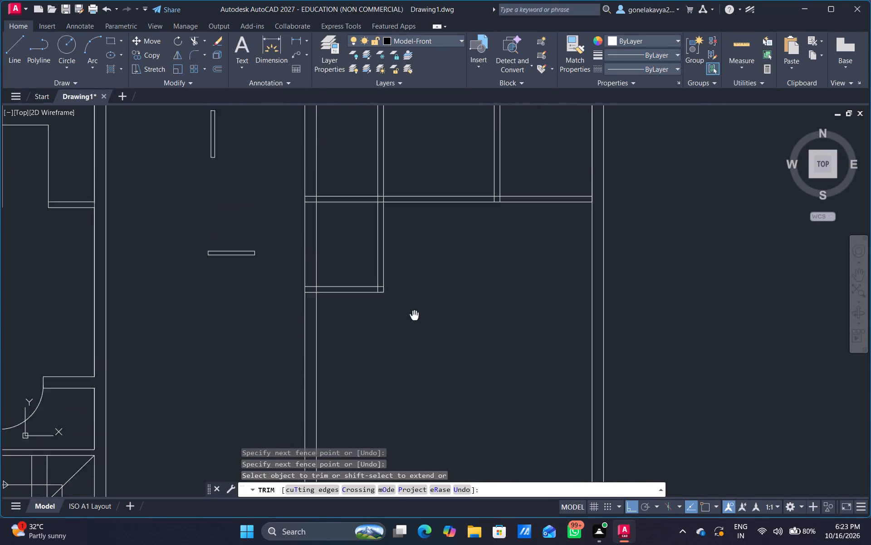
middle_click_drag(412, 322, 401, 371)
left_click_drag(363, 187, 378, 201)
left_click_drag(382, 203, 368, 222)
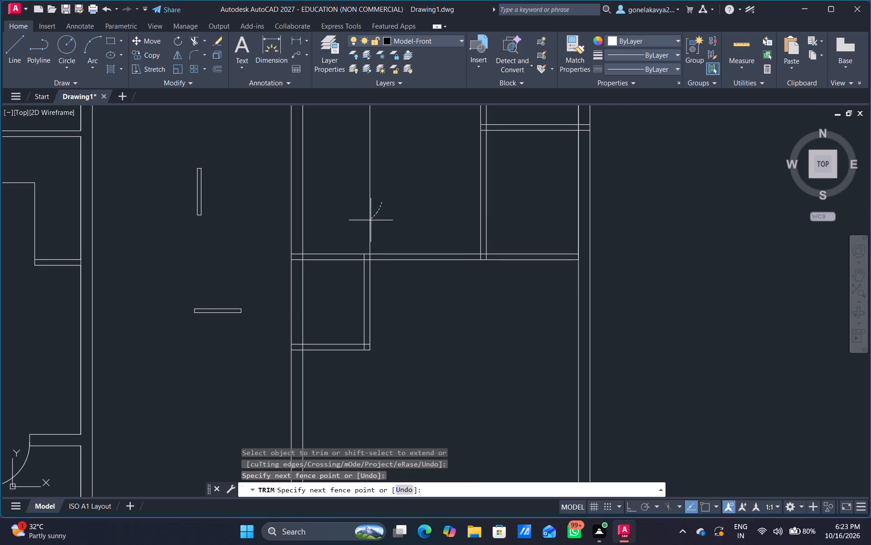
left_click_drag(368, 222, 360, 227)
scroll(400, 207, "down", 2)
middle_click_drag(421, 262, 413, 224)
scroll(378, 248, "up", 2)
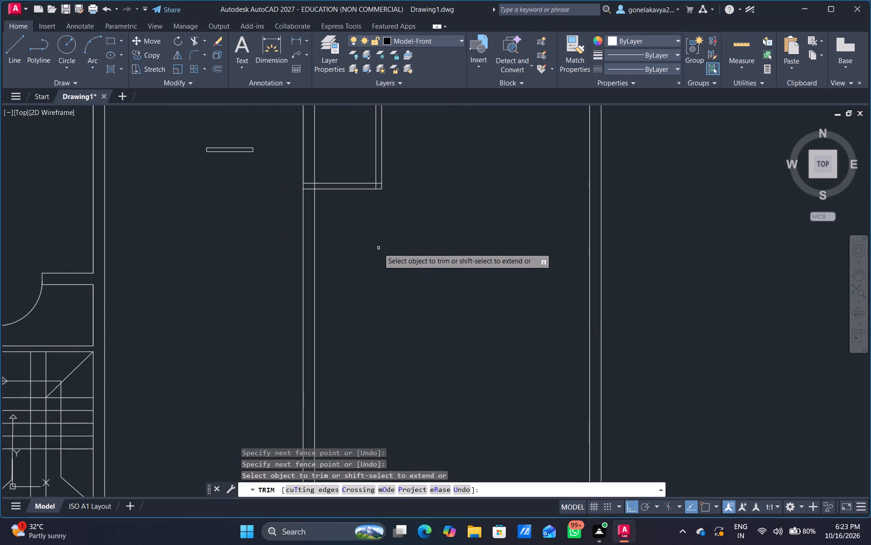
middle_click_drag(378, 248, 380, 265)
key("Escape")
Offset the small room's bottom partition line 3'6" downward, and offset that copy 4.5" further down to form another partition.
key("o")
key("Return")
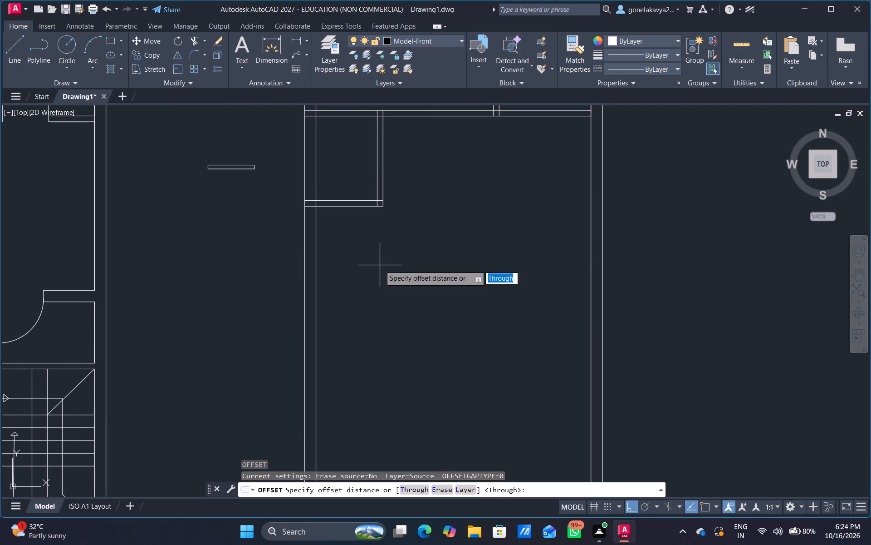
type("3'6\"")
key("Return")
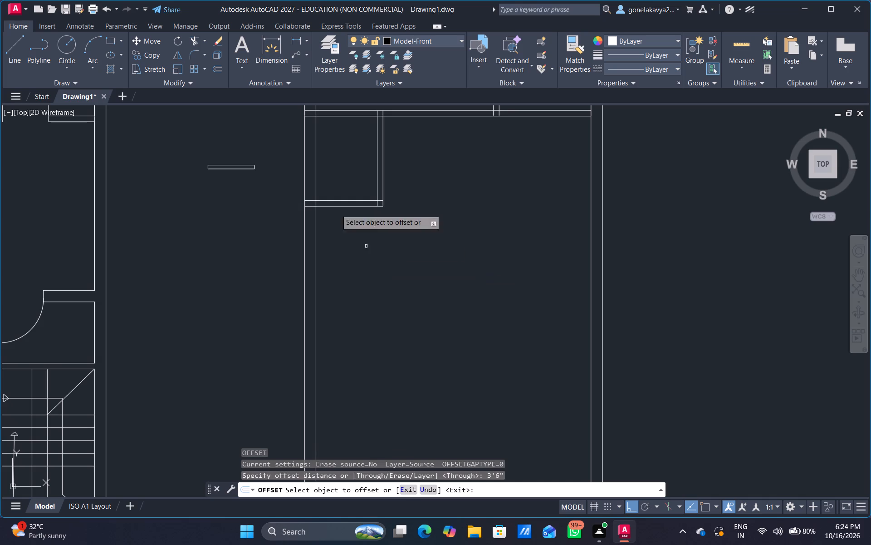
left_click(343, 209)
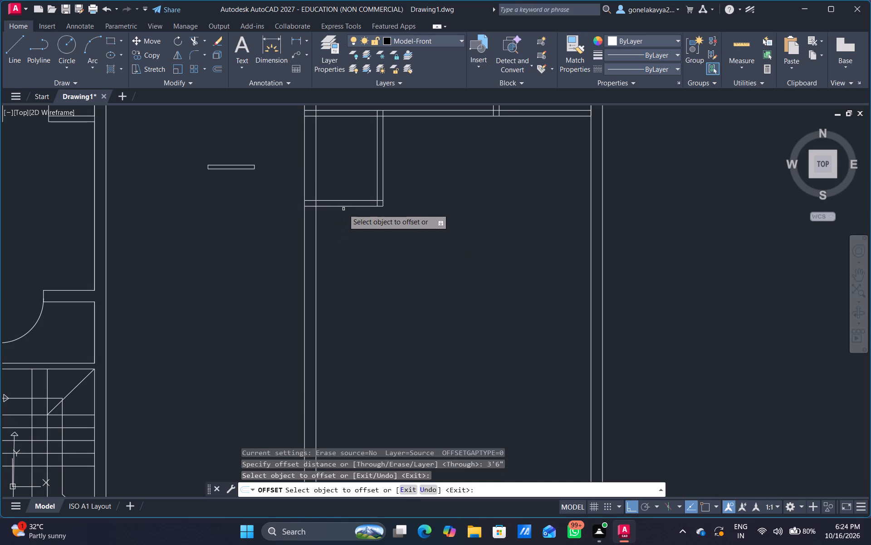
left_click(346, 205)
left_click(349, 259)
left_click(353, 259)
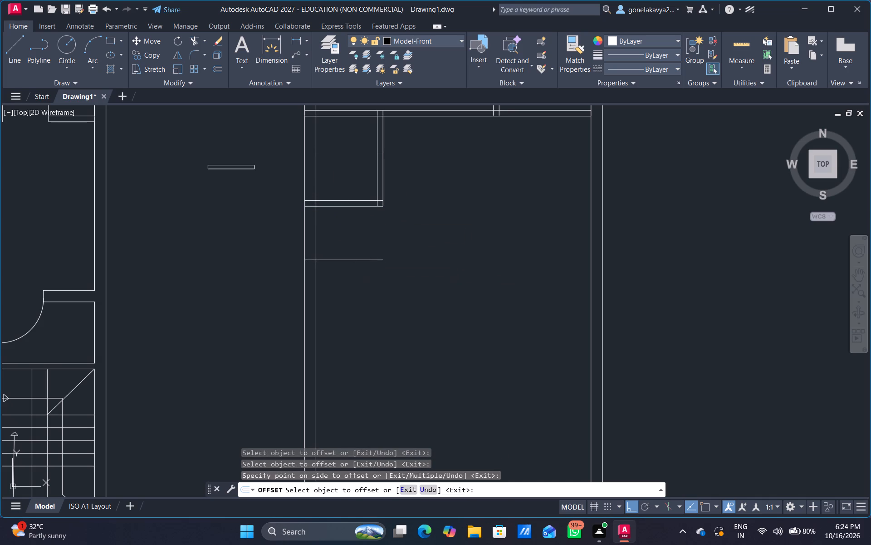
type("4.5\"")
key("Return")
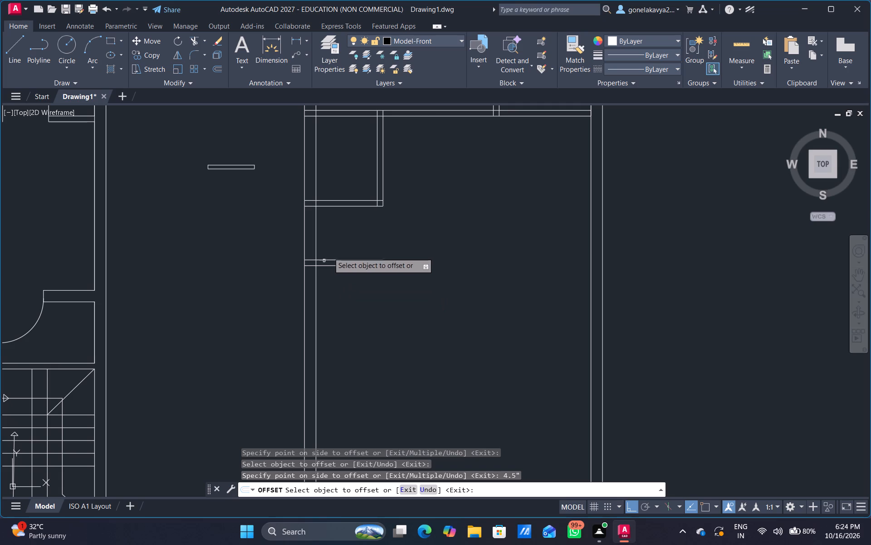
Offset the left wall's inner line 4'0" into the plan, and offset that copy 4.5" rightward to form a vertical partition.
left_click(317, 248)
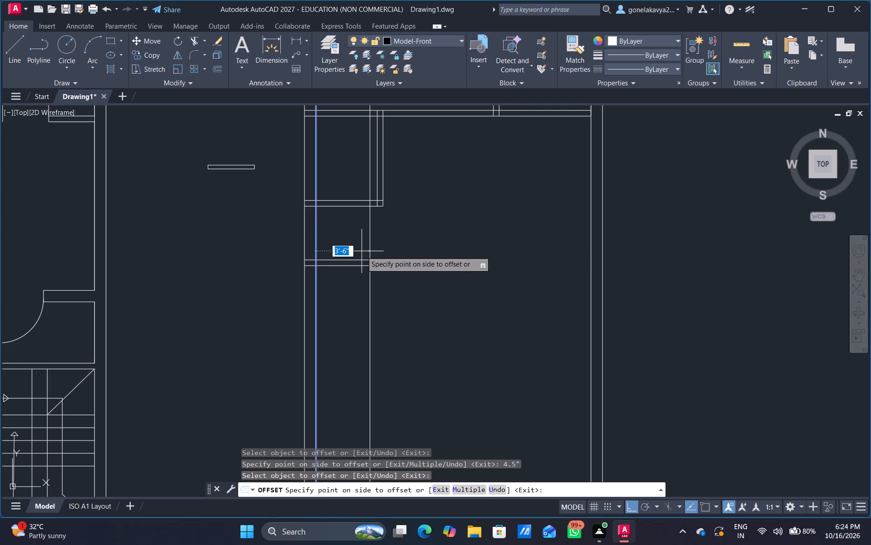
type("4'0\"")
key("Return")
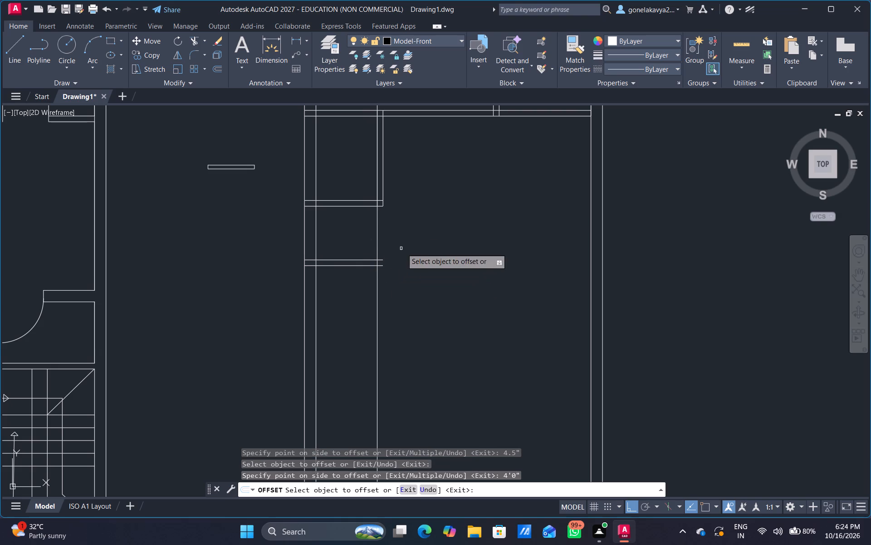
middle_click_drag(391, 305, 385, 263)
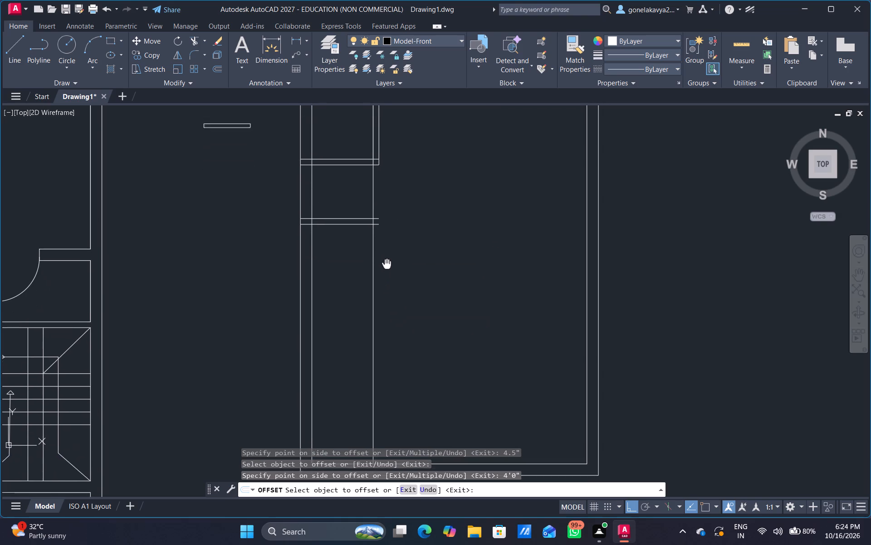
middle_click_drag(385, 263, 372, 278)
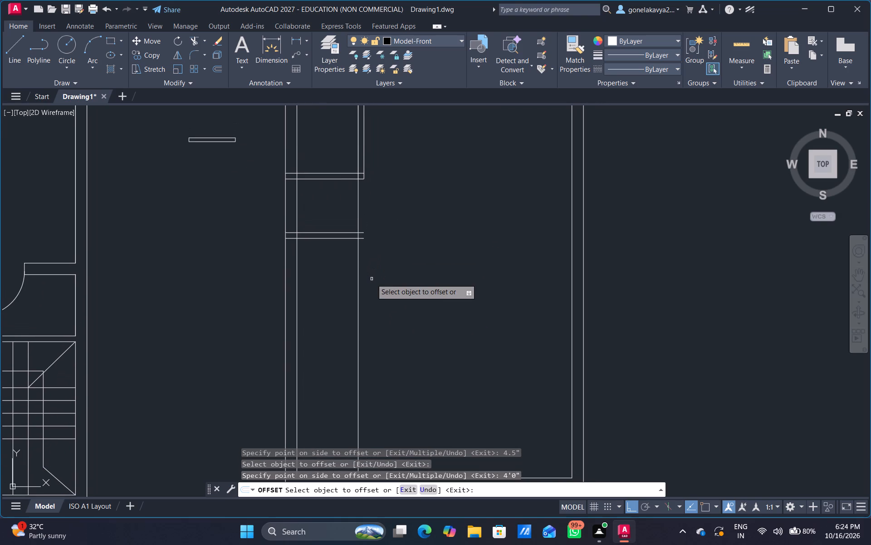
left_click(357, 209)
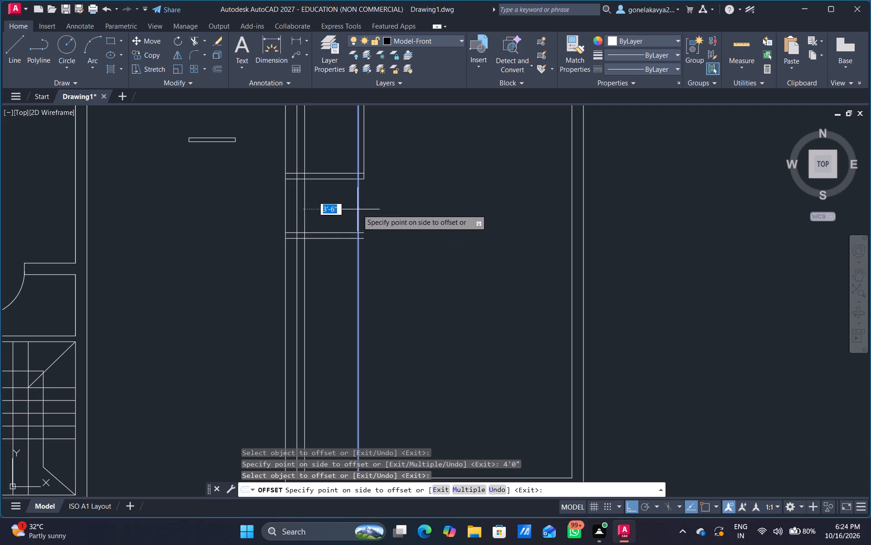
key("period")
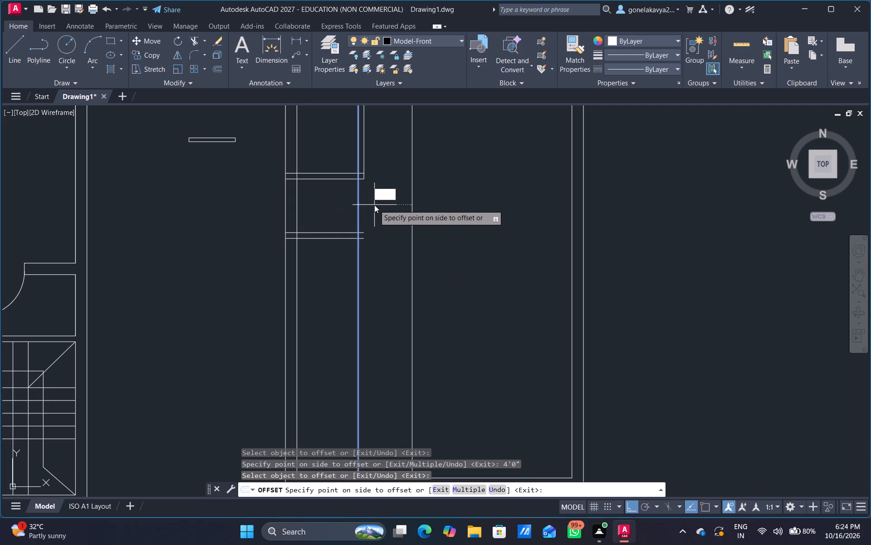
key("BackSpace")
type("4.5\"")
key("Return")
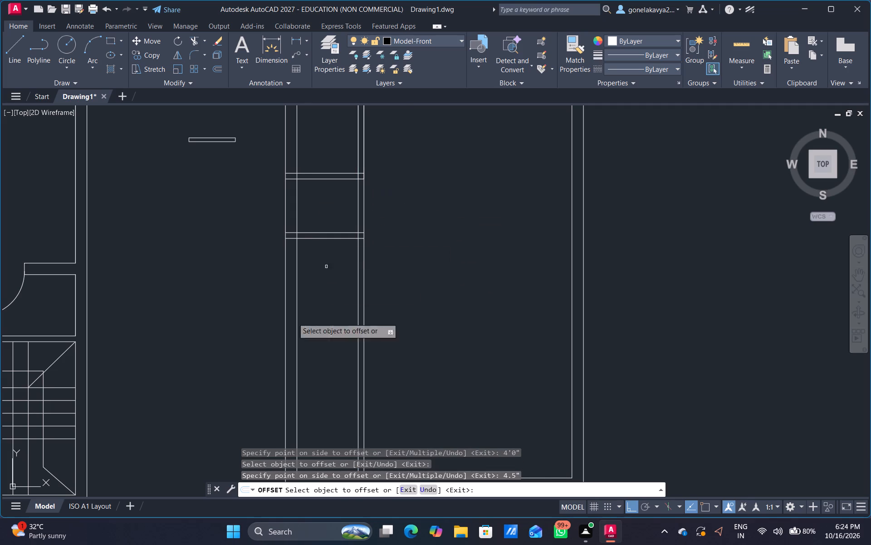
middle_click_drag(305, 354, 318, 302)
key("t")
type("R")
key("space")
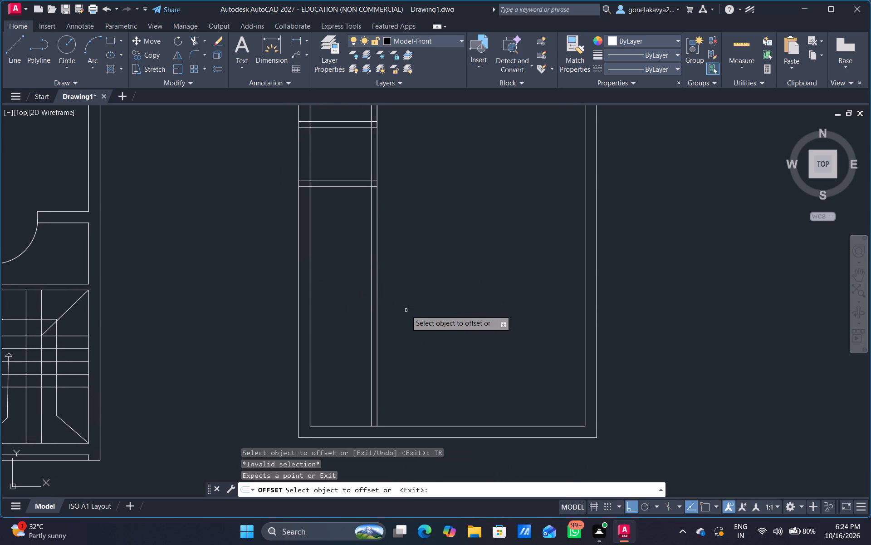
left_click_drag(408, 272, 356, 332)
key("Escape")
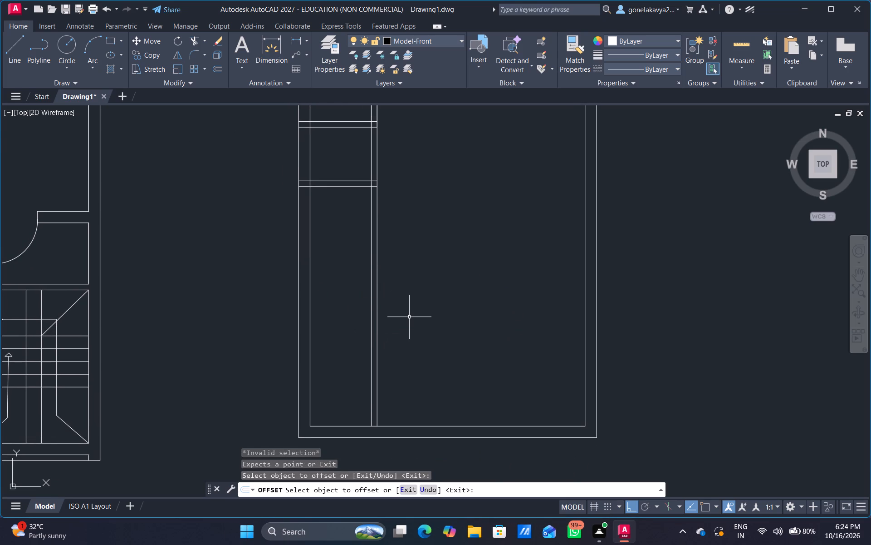
Trim away the vertical partition's two lines below the lowest short horizontal partition.
type("TR")
key("space")
left_click_drag(415, 287, 367, 336)
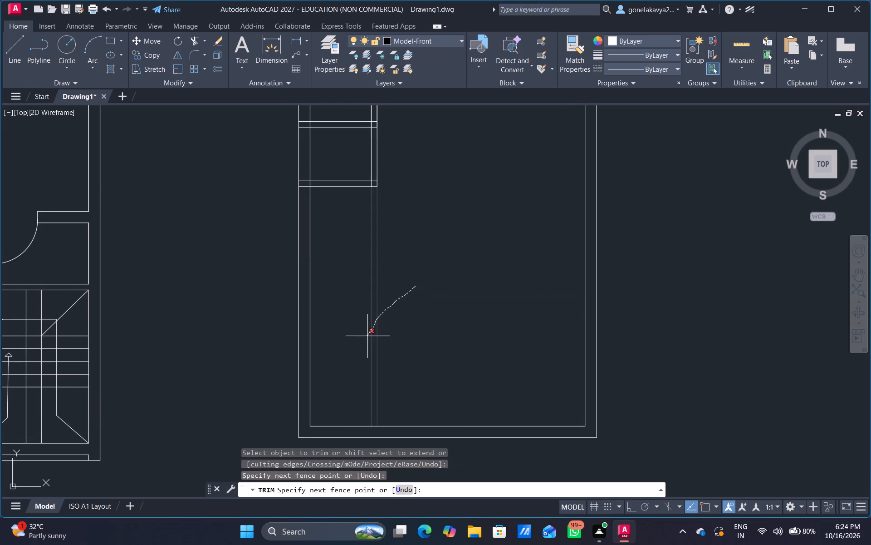
left_click_drag(367, 336, 368, 345)
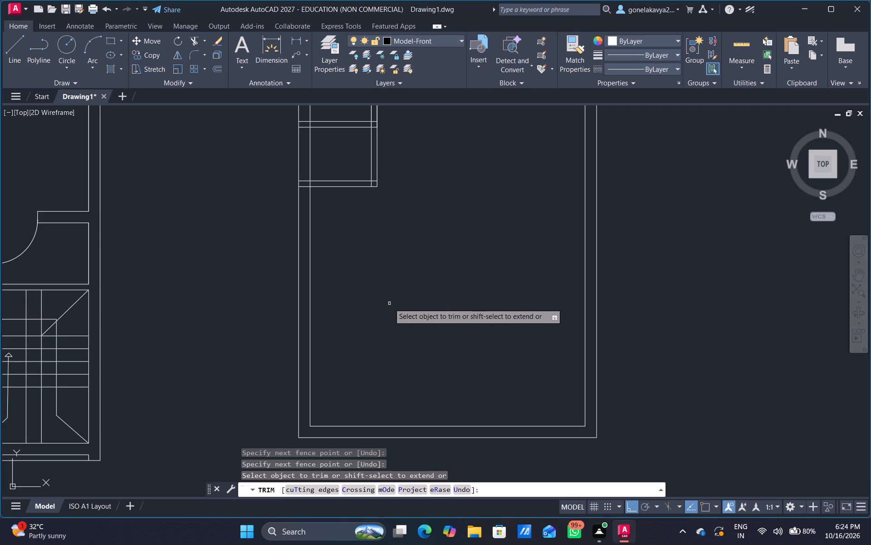
key("Escape")
Offset the bottom line of the lowest short horizontal partition 4'0" downward.
key("o")
key("Return")
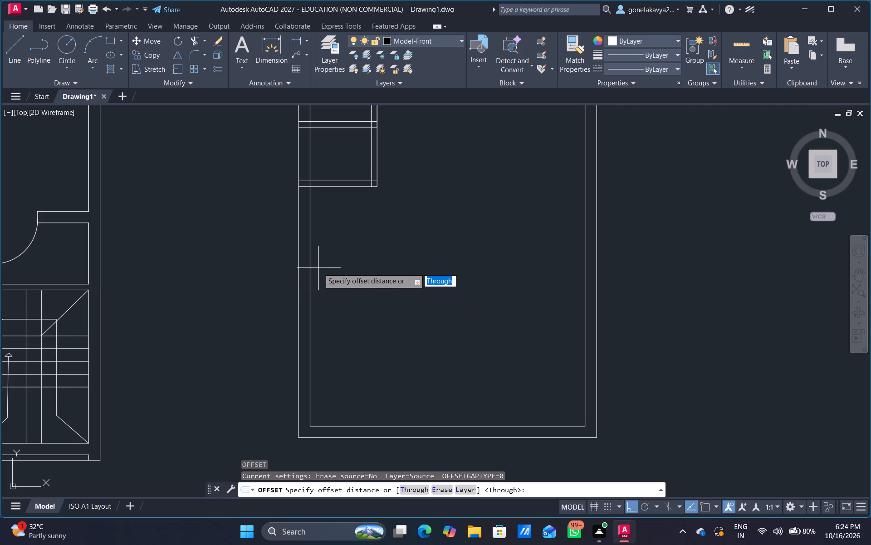
type("4'0\"")
key("Return")
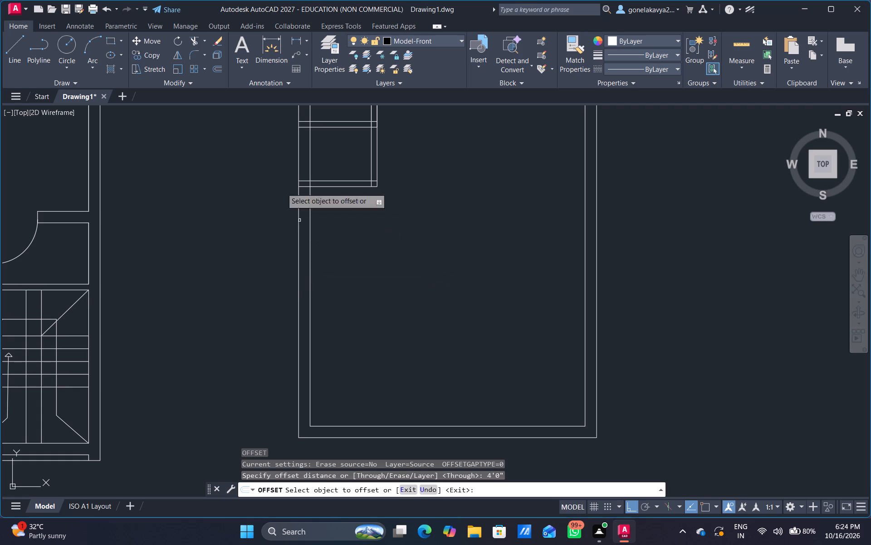
left_click(366, 187)
left_click(376, 233)
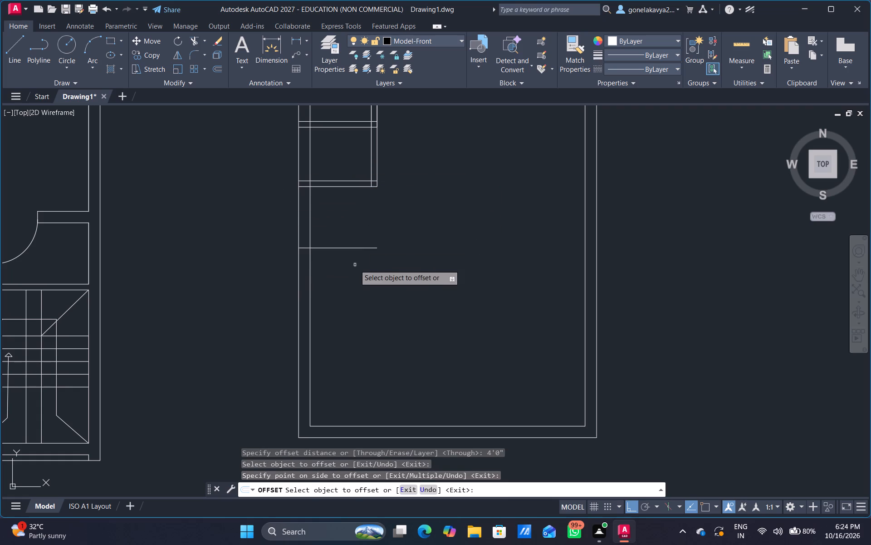
Offset the left wall's inner line 4'0" into the plan, and offset that copy 4.5" rightward as a vertical partition.
left_click(310, 235)
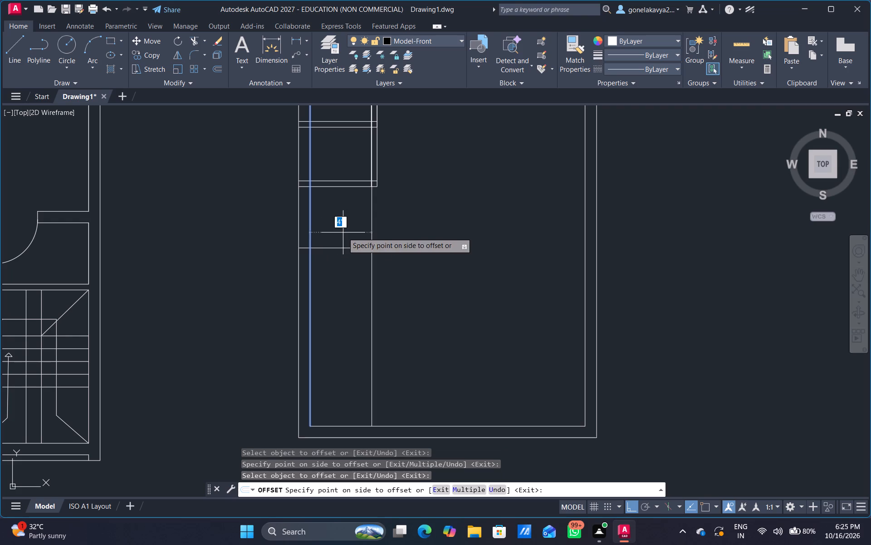
left_click(343, 233)
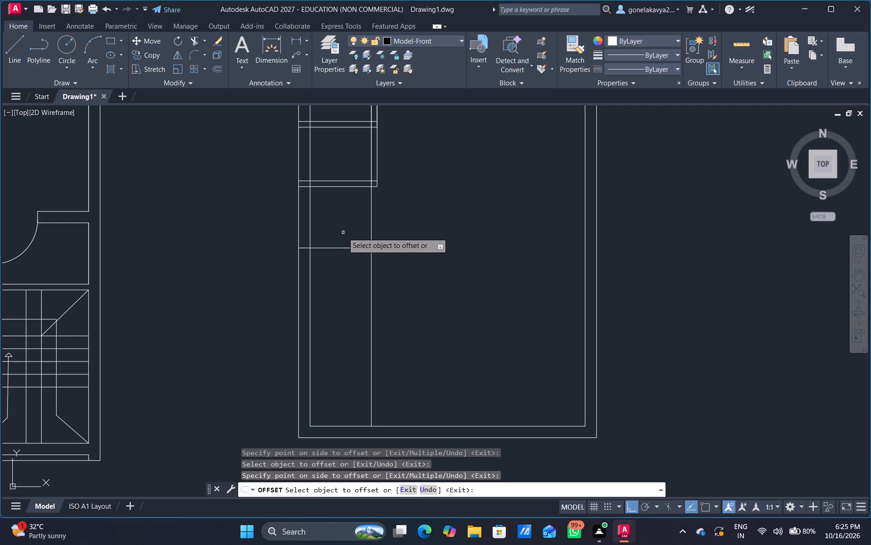
left_click(372, 243)
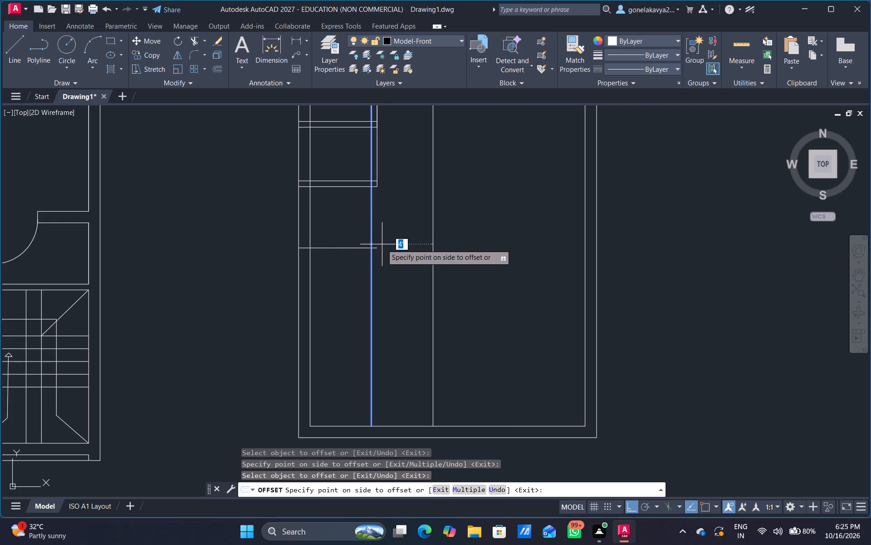
type("4.5\"")
key("Return")
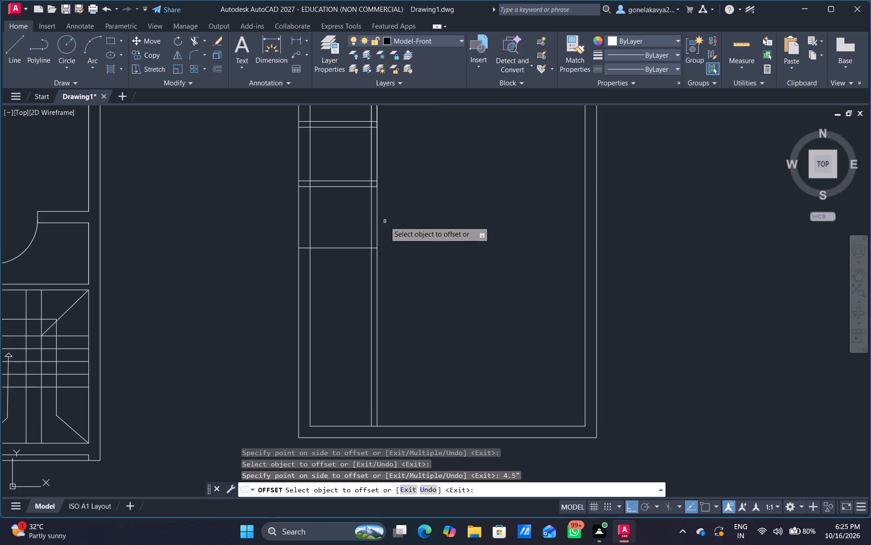
Trim the overlapping line pieces where the vertical partition meets the two short horizontal partitions below the long one.
scroll(371, 196, "up", 4)
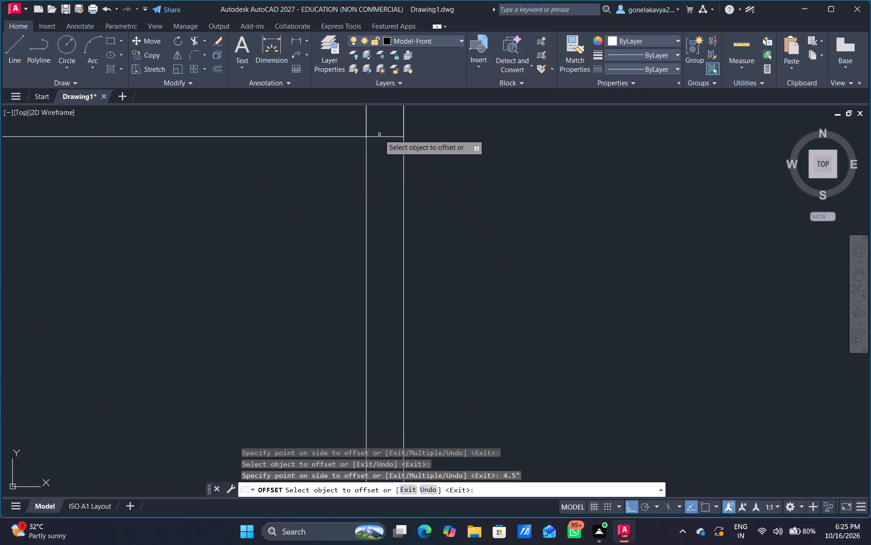
left_click_drag(362, 118, 391, 147)
key("Escape")
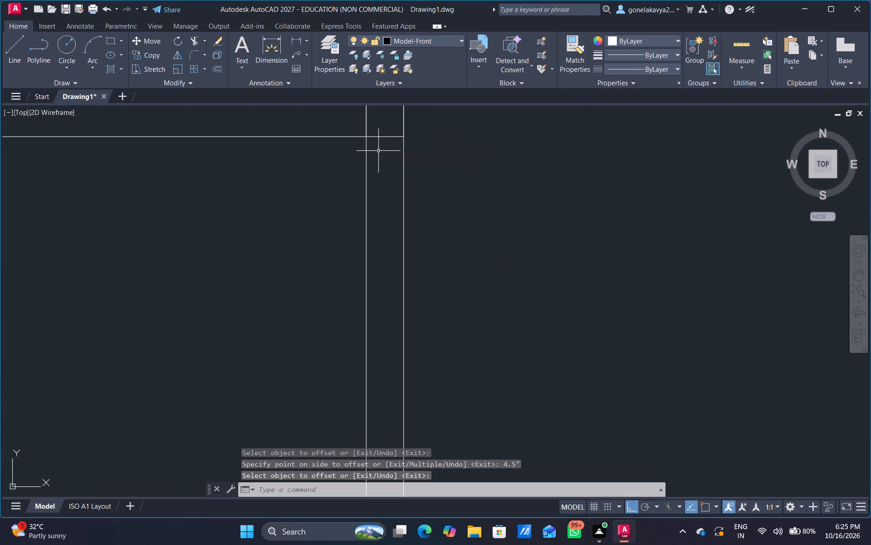
type("TR")
key("space")
left_click_drag(357, 118, 395, 167)
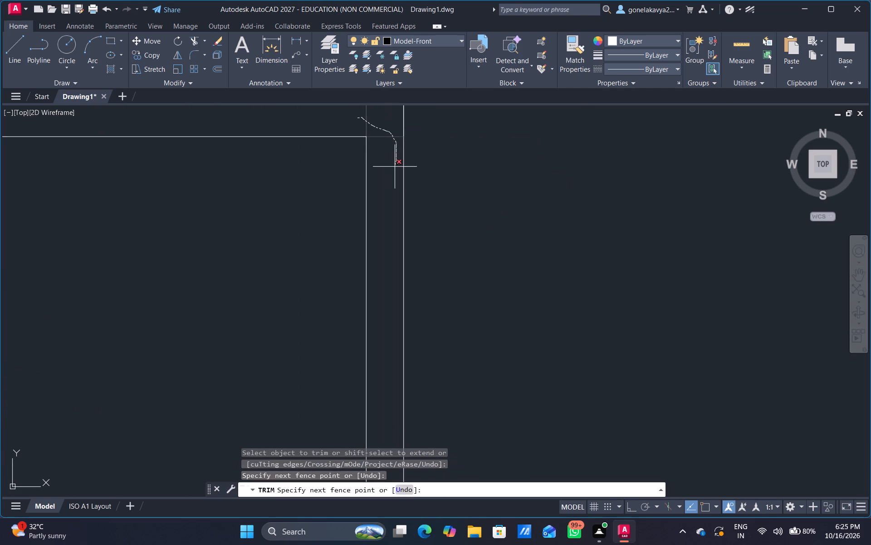
left_click_drag(395, 167, 394, 168)
scroll(361, 164, "down", 2)
middle_click_drag(338, 174, 331, 352)
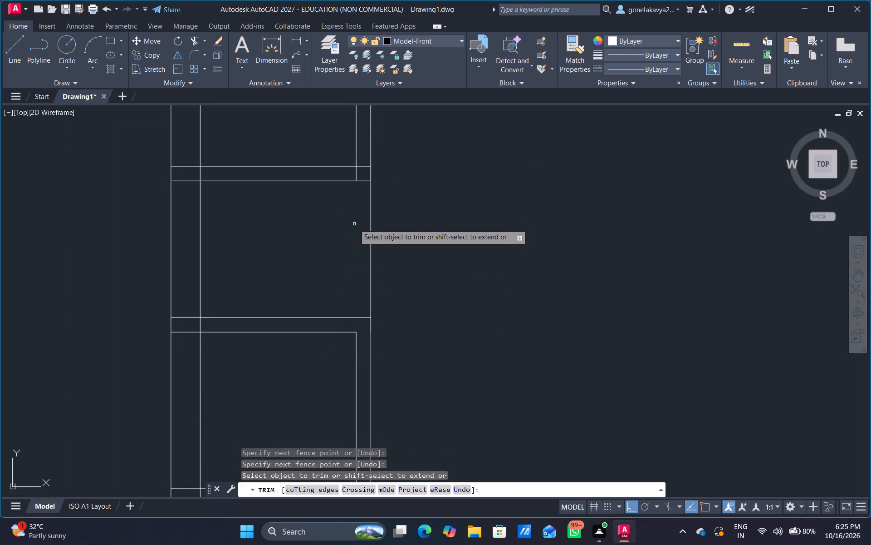
middle_click_drag(347, 230, 347, 312)
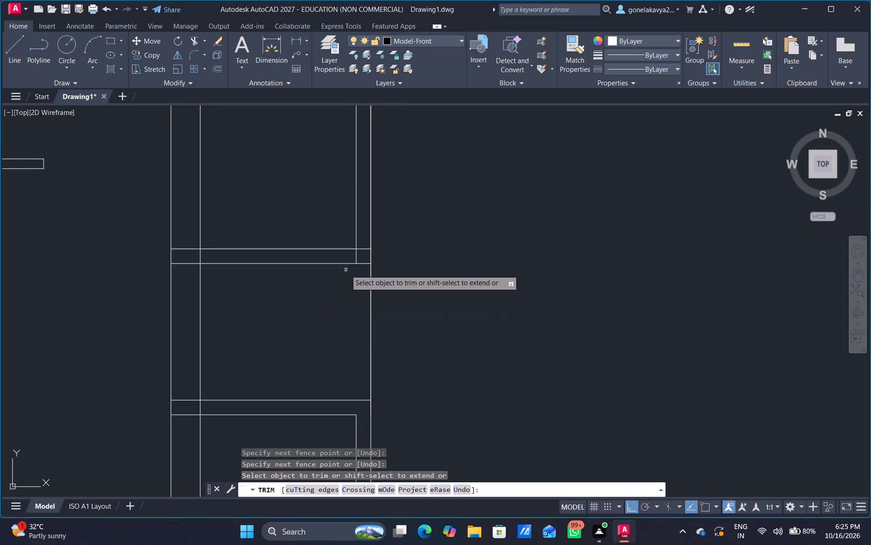
scroll(346, 269, "up", 2)
left_click_drag(360, 233, 390, 226)
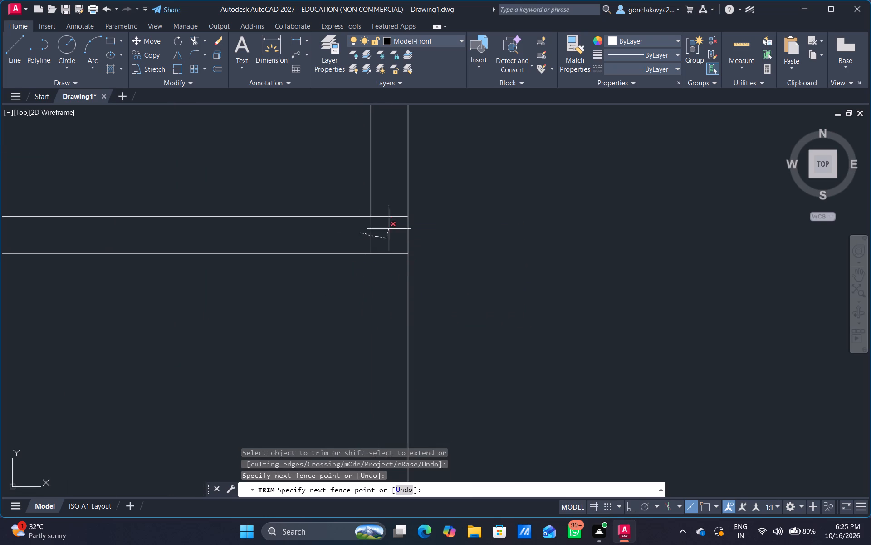
left_click_drag(390, 226, 395, 206)
Trim the overlapping line pieces where the two short horizontal partitions meet the second plan's left wall.
scroll(375, 279, "down", 2)
middle_click_drag(228, 312, 336, 322)
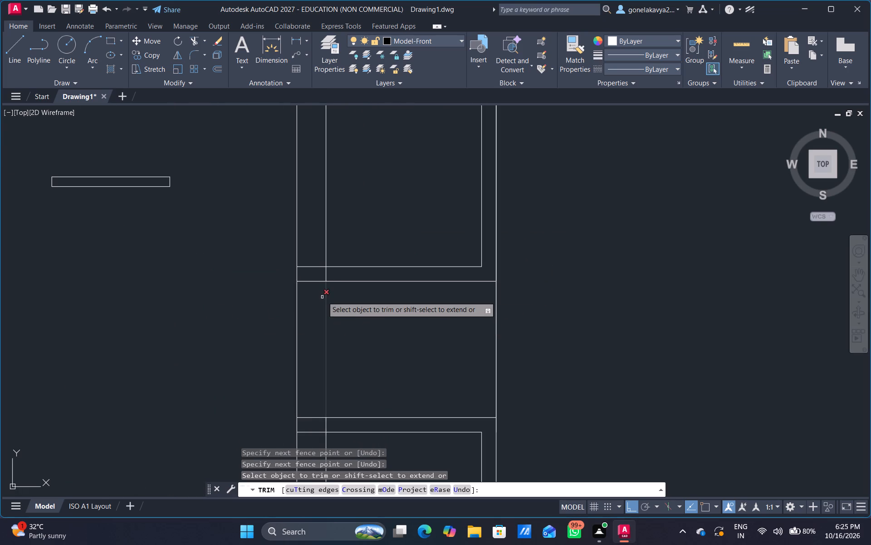
scroll(323, 289, "up", 4)
left_click_drag(247, 123, 249, 289)
left_click_drag(279, 220, 315, 219)
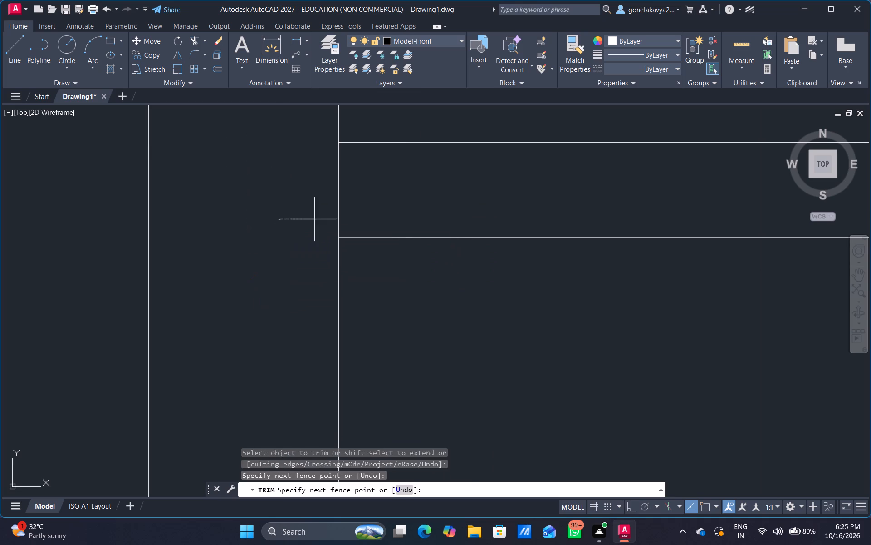
left_click_drag(315, 219, 373, 211)
scroll(446, 261, "down", 4)
middle_click_drag(481, 317, 460, 153)
scroll(404, 219, "up", 4)
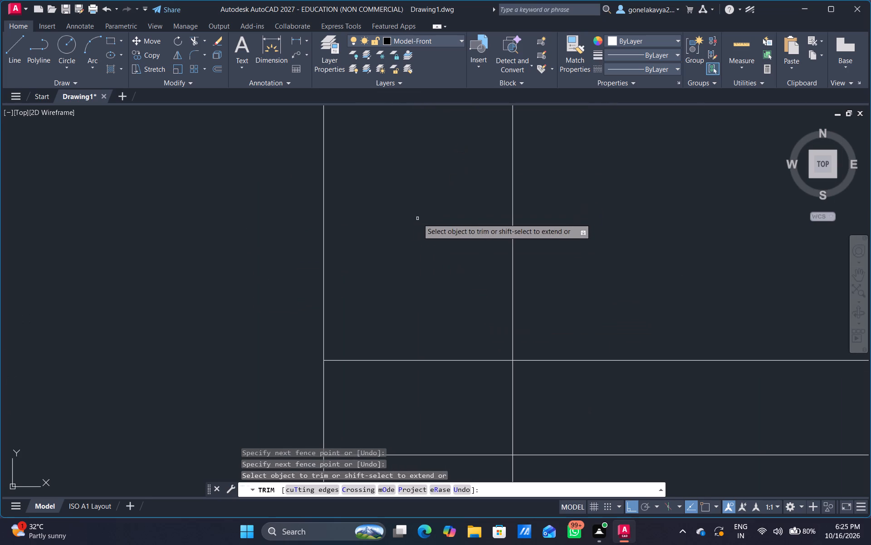
left_click_drag(416, 229, 416, 461)
left_click_drag(474, 407, 527, 412)
scroll(528, 412, "down", 4)
middle_click_drag(592, 436, 559, 162)
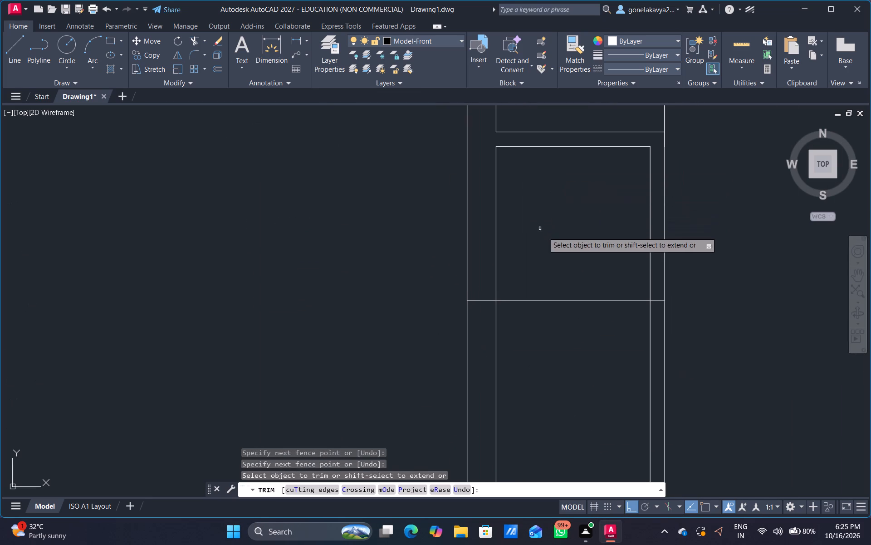
Offset the single short horizontal line below the two short partitions 4.5" downward as a third short partition.
middle_click_drag(578, 245, 553, 157)
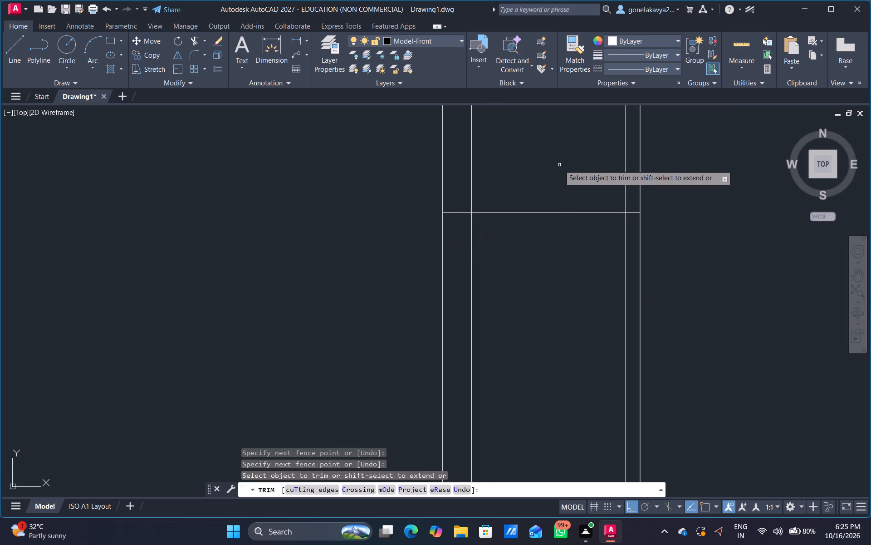
key("Escape")
key("o")
key("Return")
type("4.5")
key("shift+quotedbl")
key("Return")
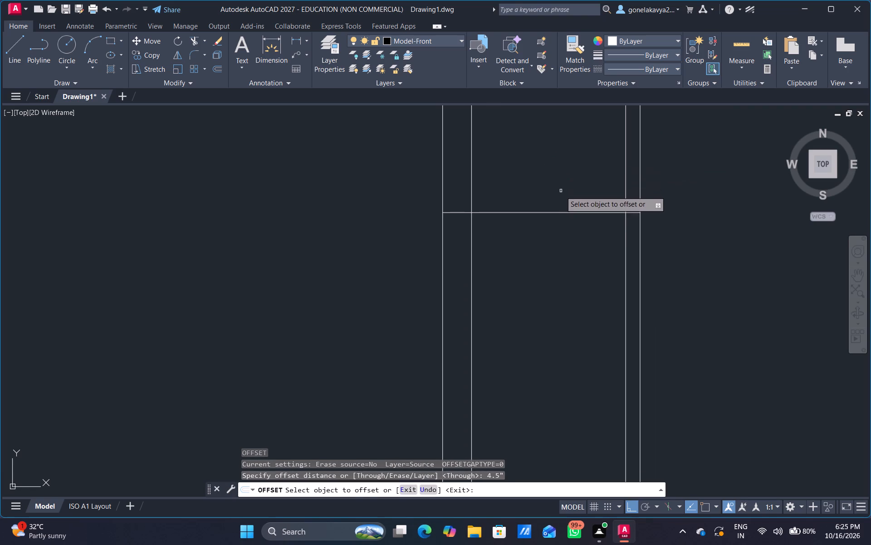
left_click(565, 210)
left_click(566, 213)
left_click(567, 223)
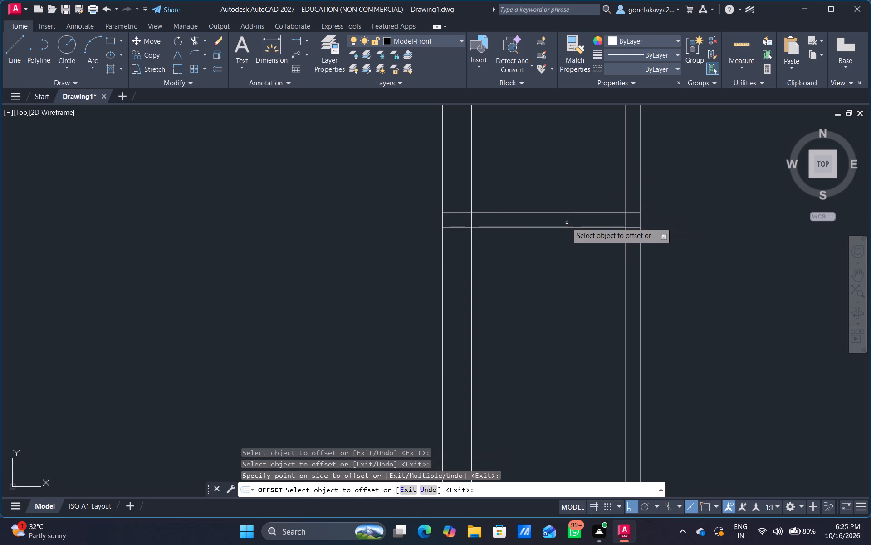
key("ctrl+z")
left_click(568, 211)
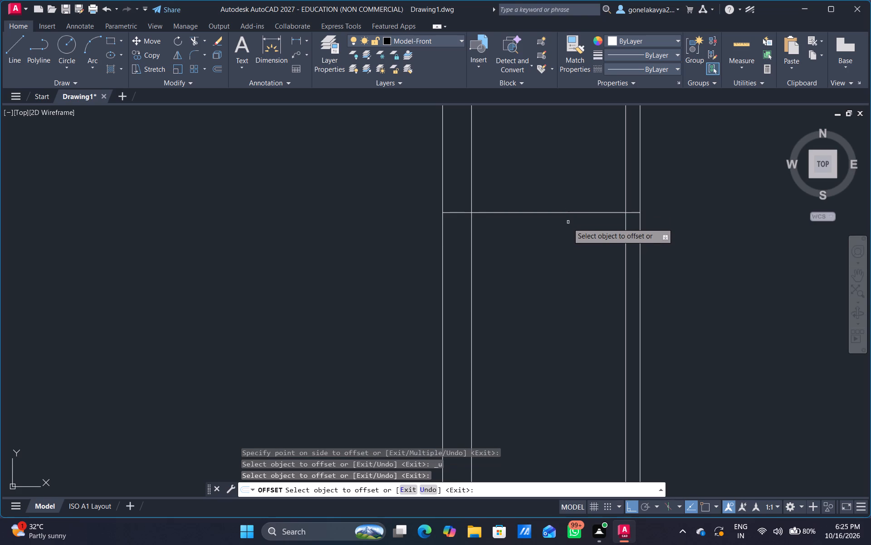
left_click(568, 214)
left_click(571, 212)
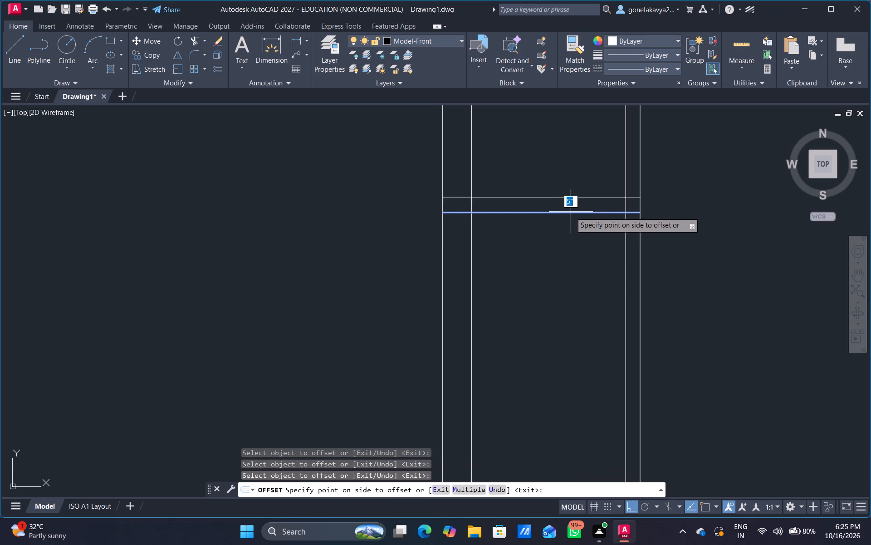
type("4.5\"")
key("Return")
Offset the long horizontal partition's bottom line 15'0" downward, and offset that copy 4.5" downward as a full-width partition.
scroll(571, 223, "down", 1)
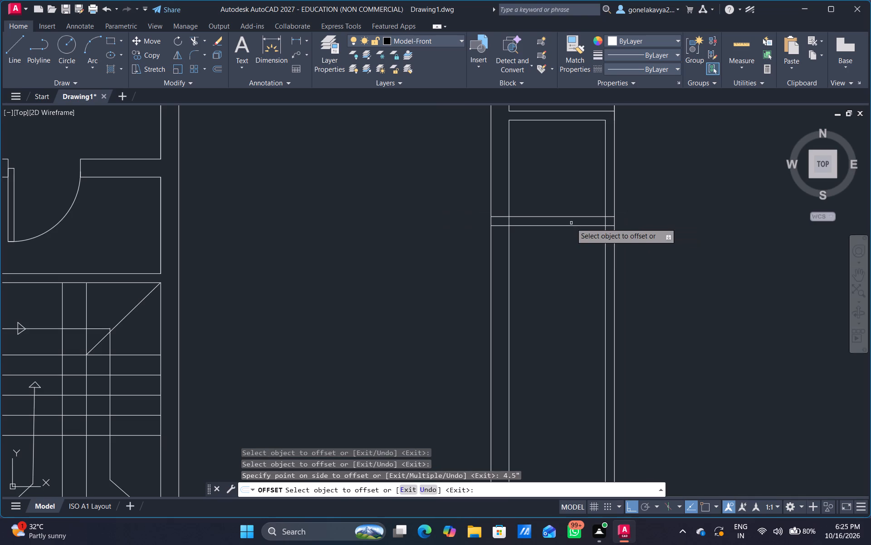
scroll(628, 221, "down", 1)
middle_click_drag(664, 213, 518, 323)
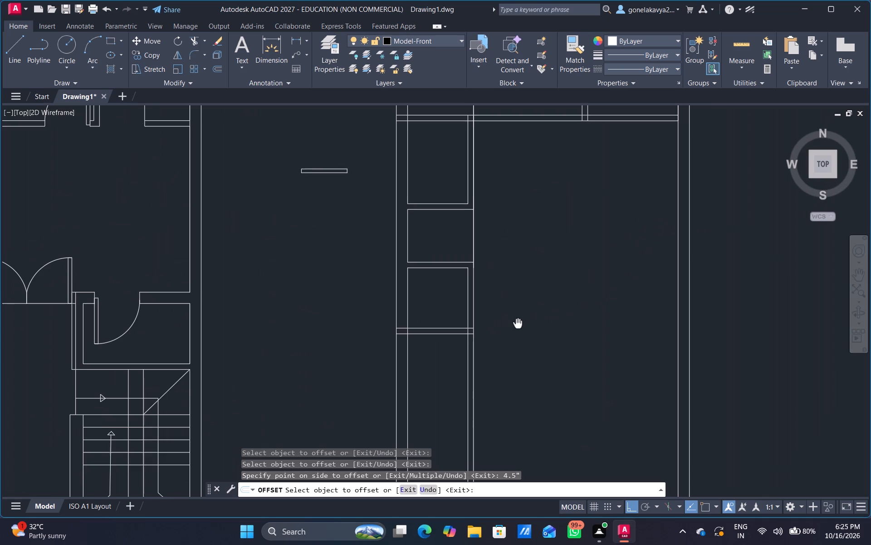
middle_click_drag(518, 323, 518, 315)
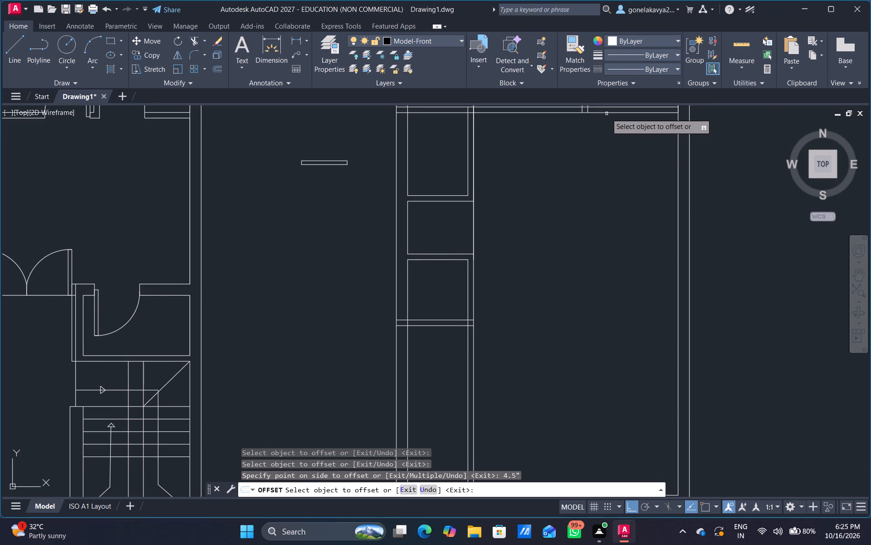
left_click(607, 114)
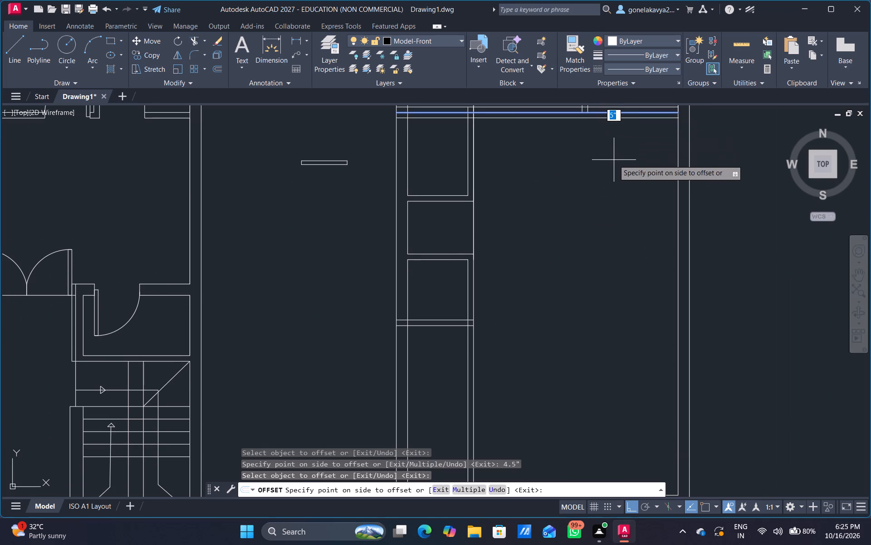
type("15'0\"")
key("Return")
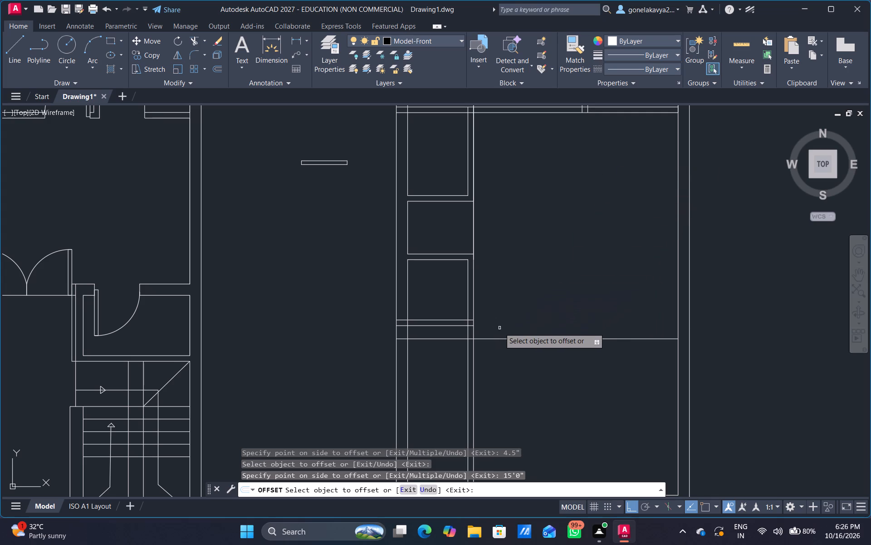
middle_click_drag(502, 328, 492, 266)
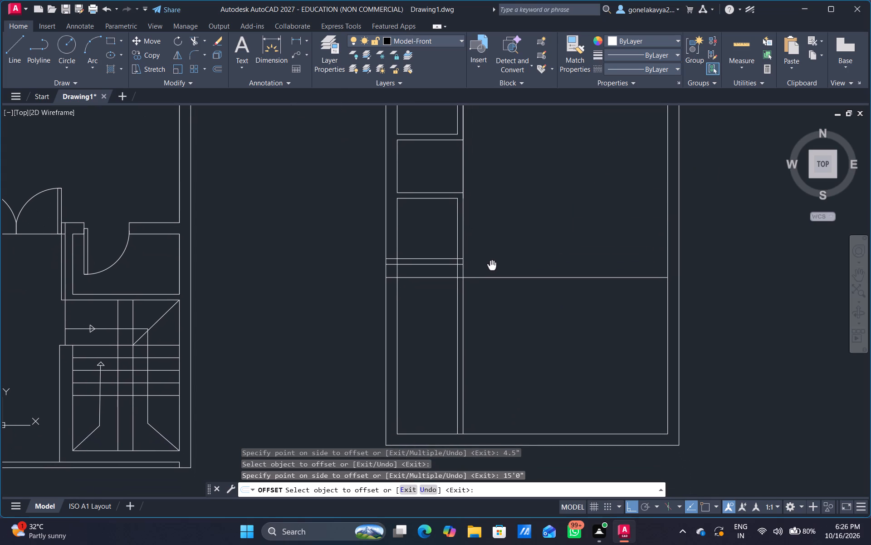
middle_click_drag(492, 266, 489, 265)
scroll(489, 265, "down", 1)
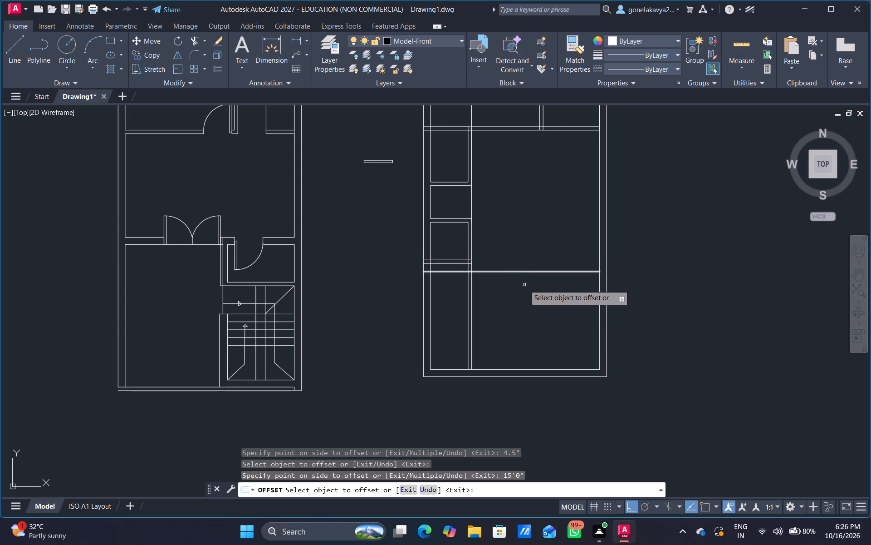
middle_click_drag(509, 305, 493, 268)
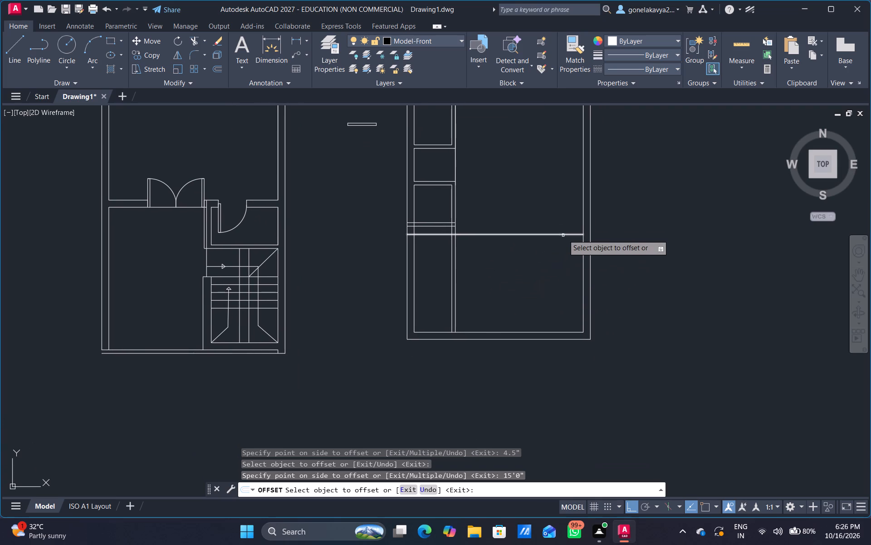
left_click(564, 234)
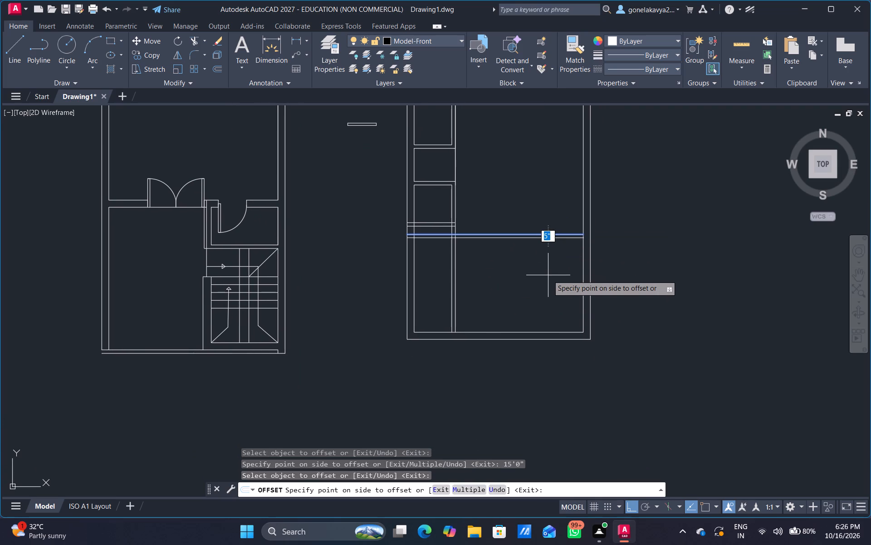
type("4.5\"")
key("Return")
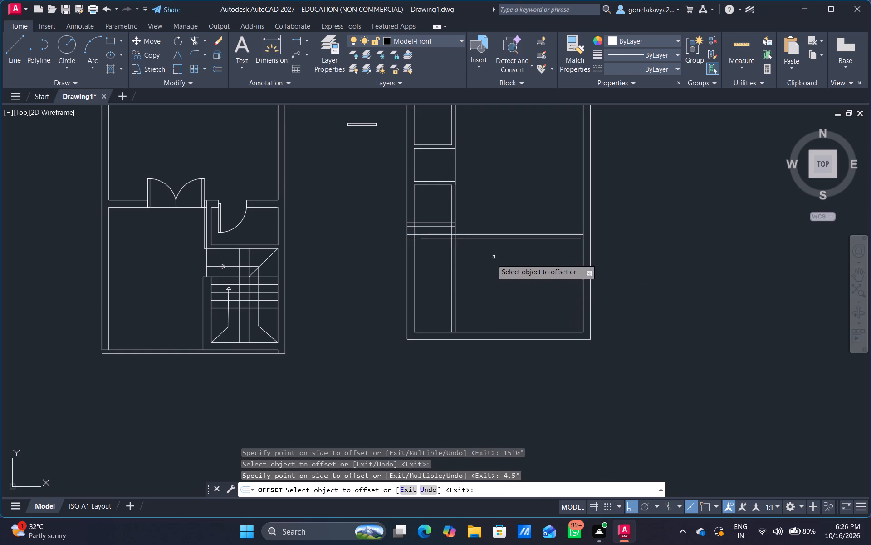
Offset the left wall's inner line 12'0" rightward into the second plan.
middle_click_drag(548, 282, 541, 263)
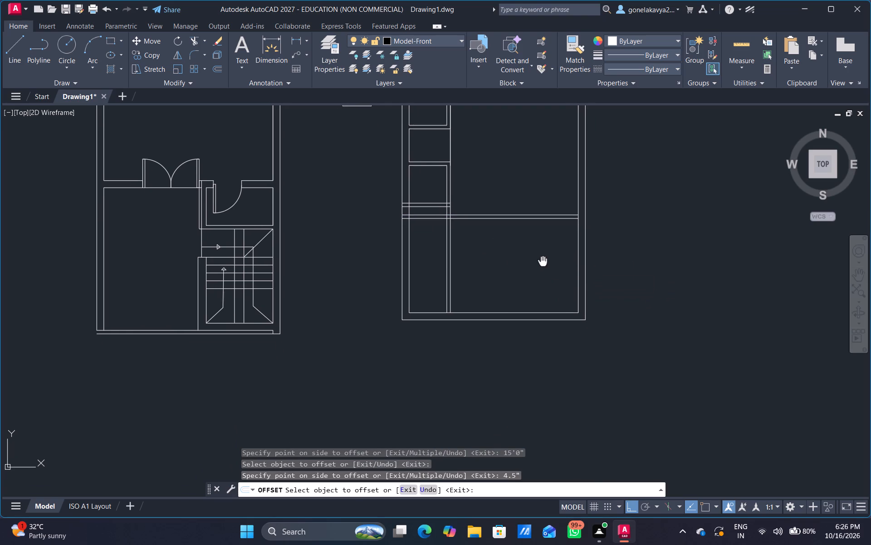
middle_click_drag(541, 263, 535, 283)
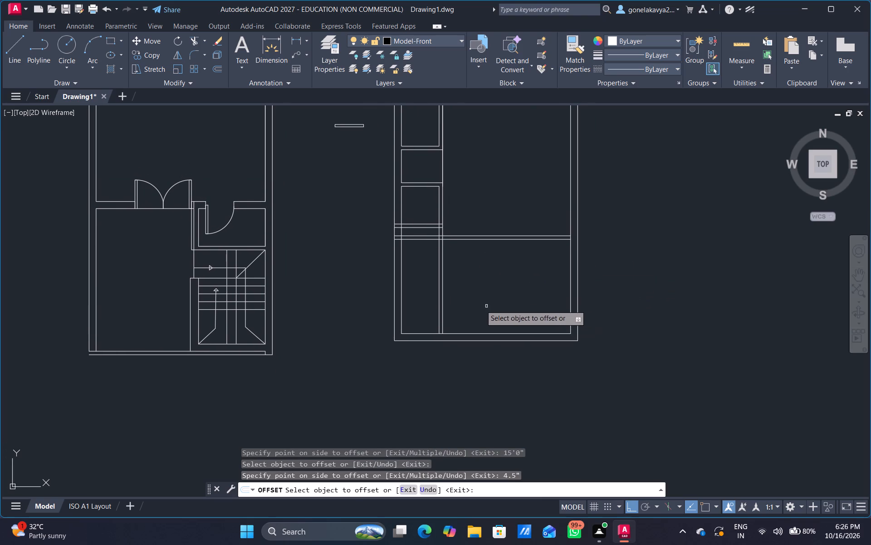
middle_click_drag(426, 301, 450, 307)
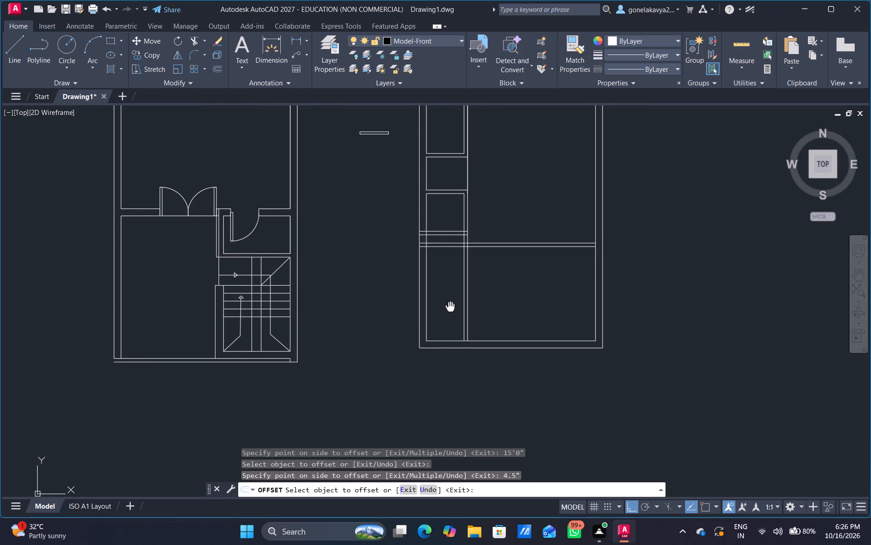
middle_click_drag(450, 307, 463, 306)
scroll(456, 293, "up", 2)
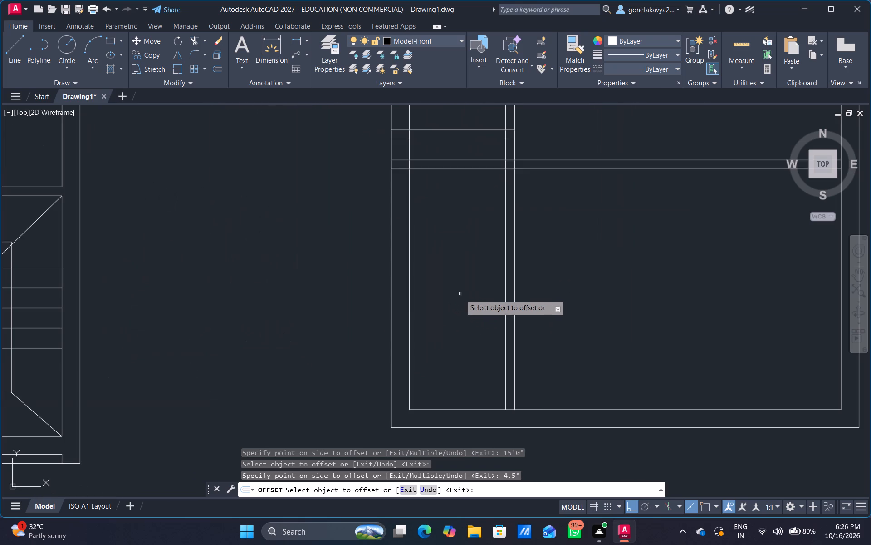
scroll(468, 280, "down", 1)
middle_click_drag(466, 280, 448, 307)
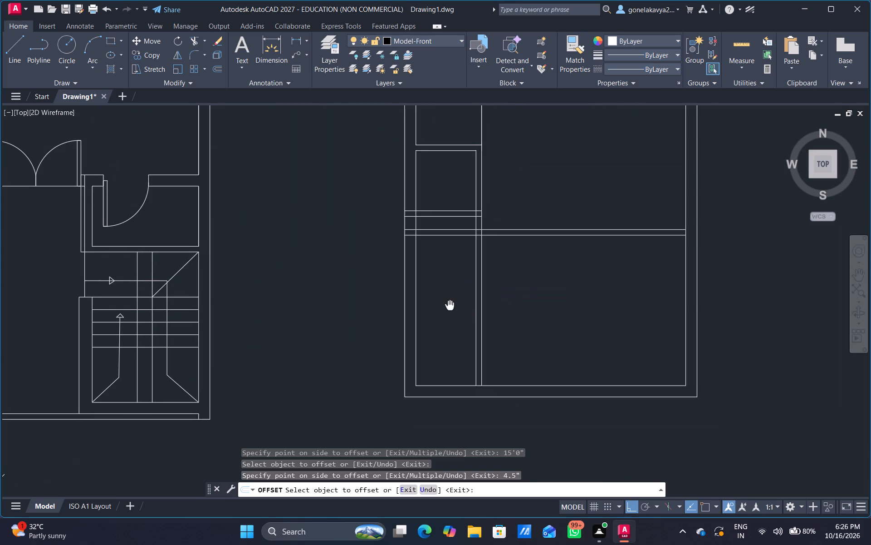
middle_click_drag(448, 307, 445, 263)
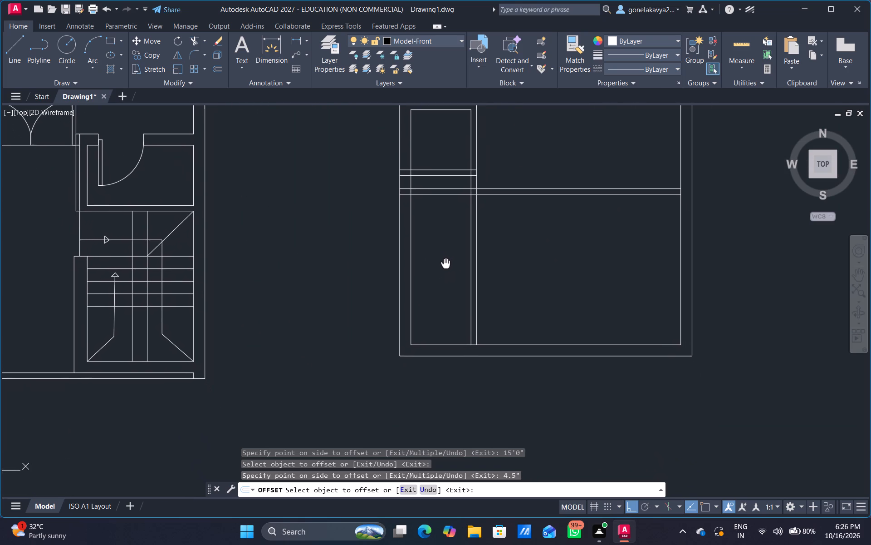
middle_click_drag(445, 263, 445, 263)
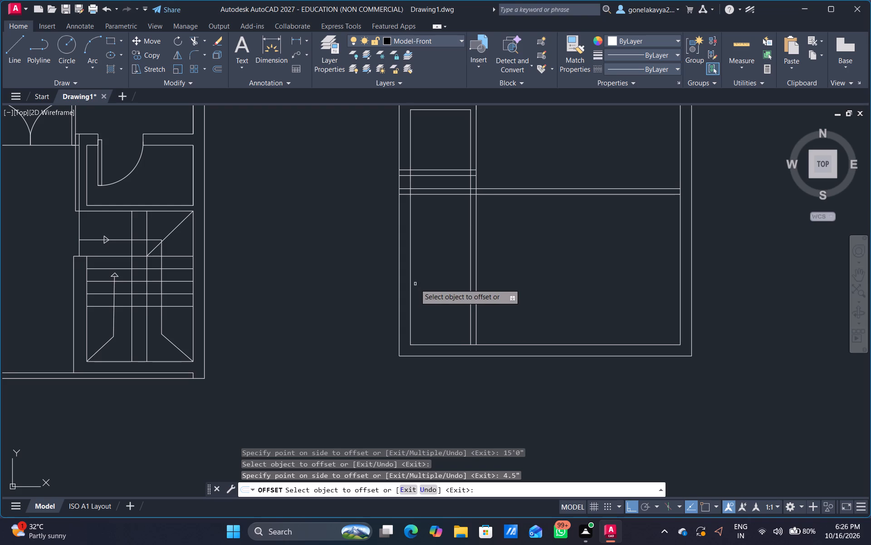
left_click(410, 285)
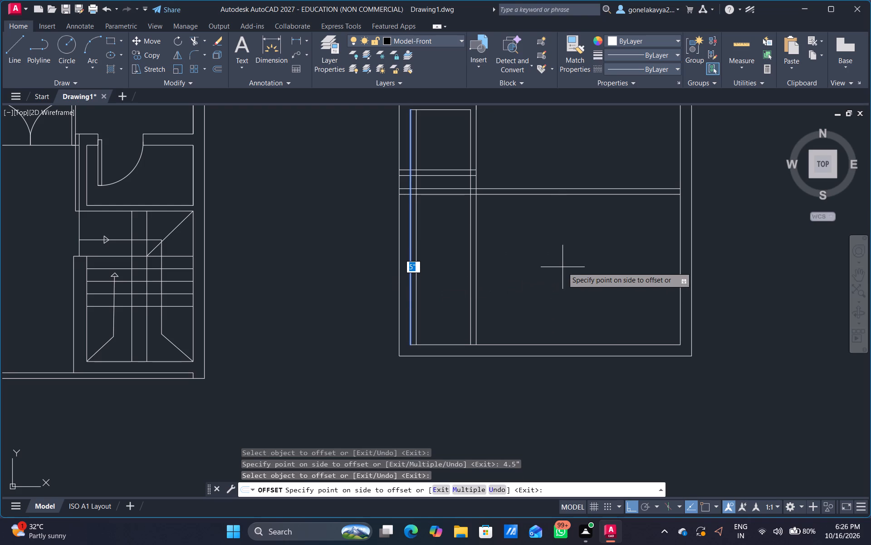
type("12'0\"")
key("Return")
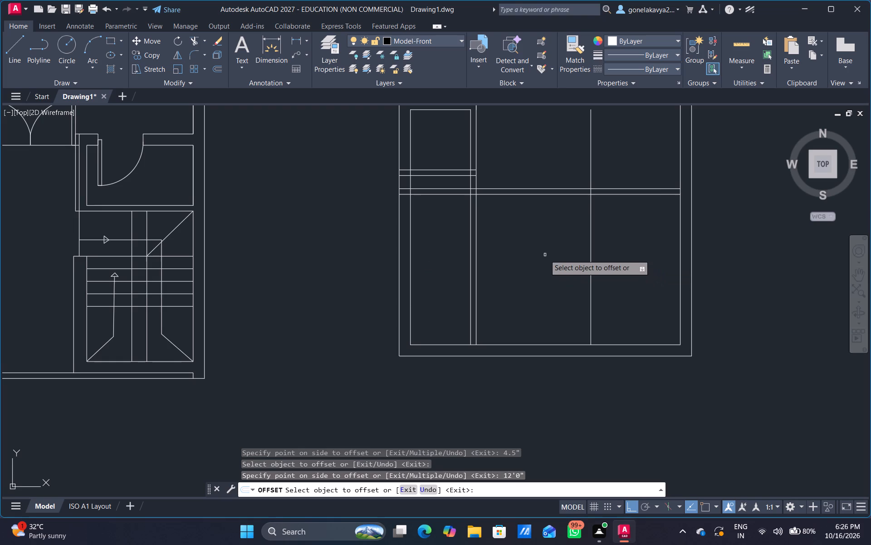
Offset the bottom line of the lowest short horizontal partition 10'0" downward.
middle_click_drag(545, 261, 485, 350)
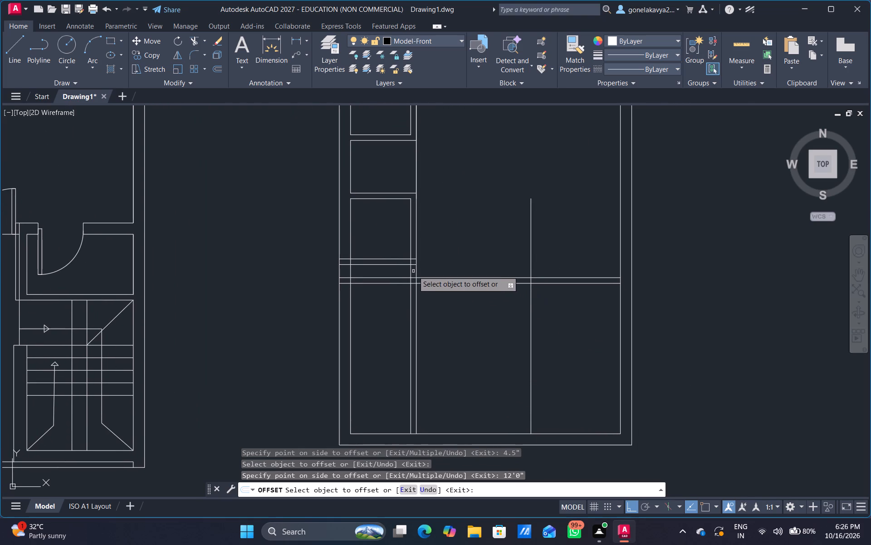
scroll(408, 269, "up", 1)
left_click(387, 260)
middle_click_drag(368, 342, 369, 317)
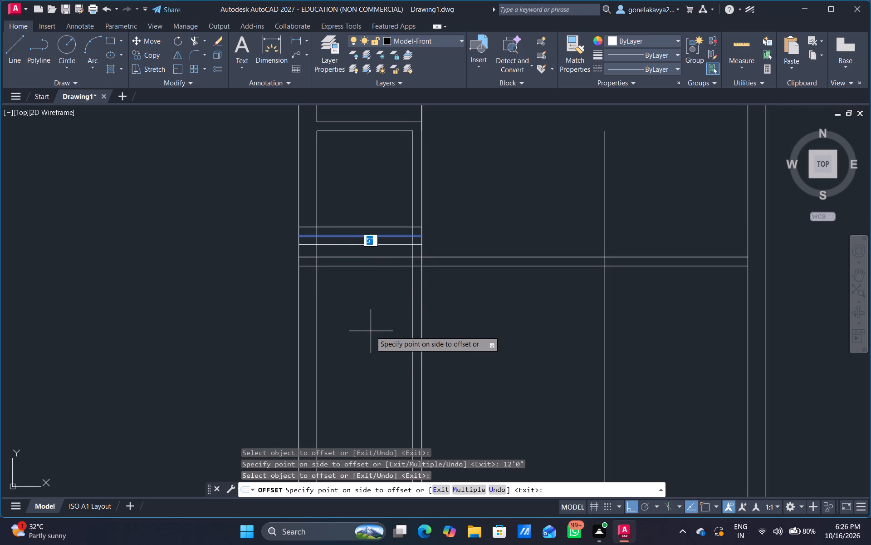
type("10'0\"")
key("Return")
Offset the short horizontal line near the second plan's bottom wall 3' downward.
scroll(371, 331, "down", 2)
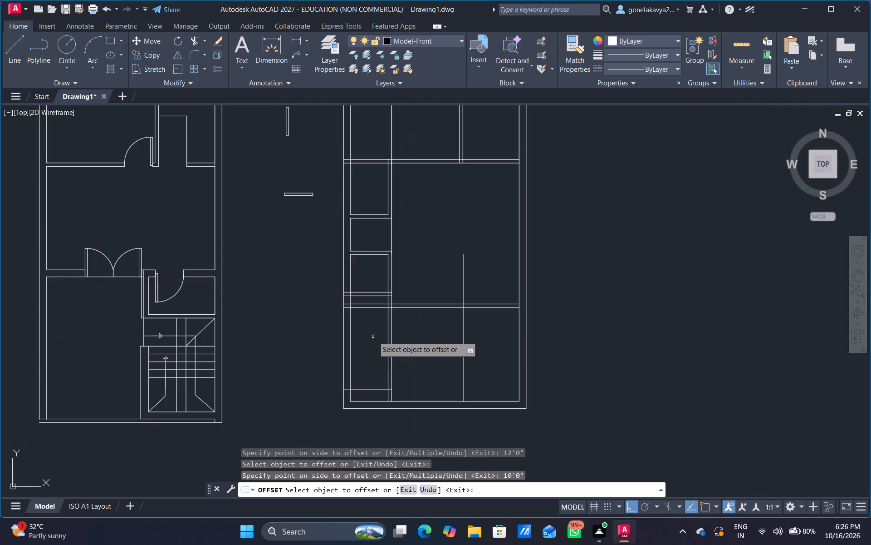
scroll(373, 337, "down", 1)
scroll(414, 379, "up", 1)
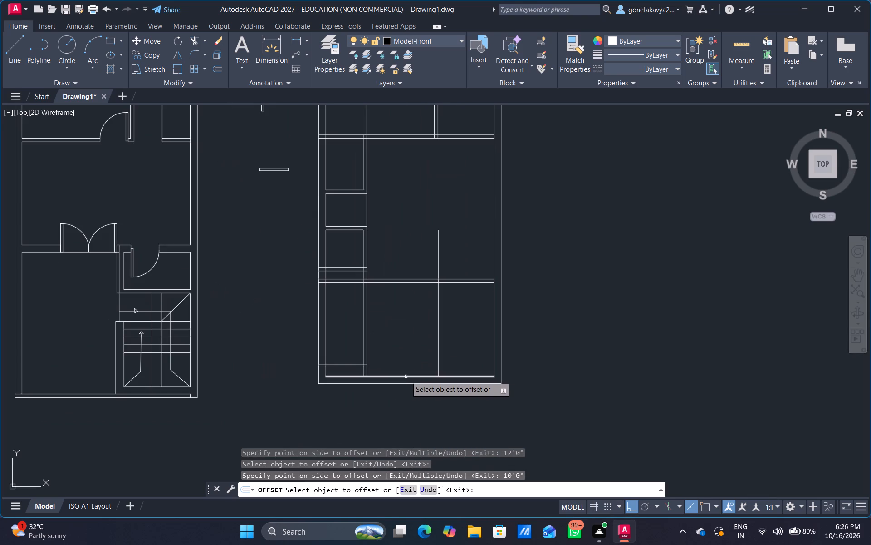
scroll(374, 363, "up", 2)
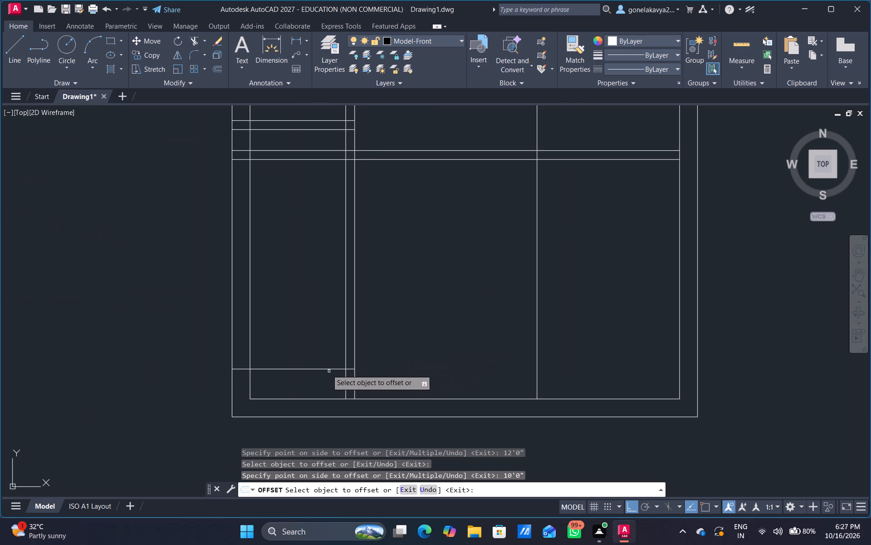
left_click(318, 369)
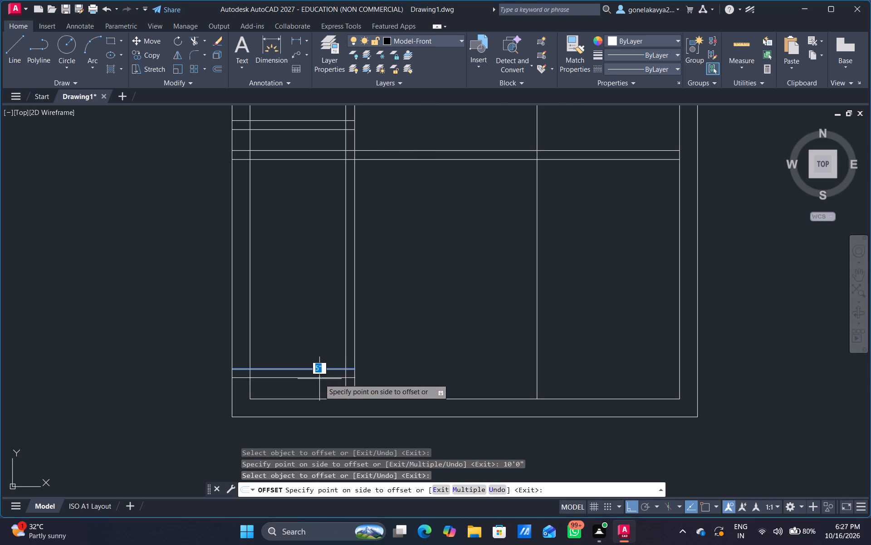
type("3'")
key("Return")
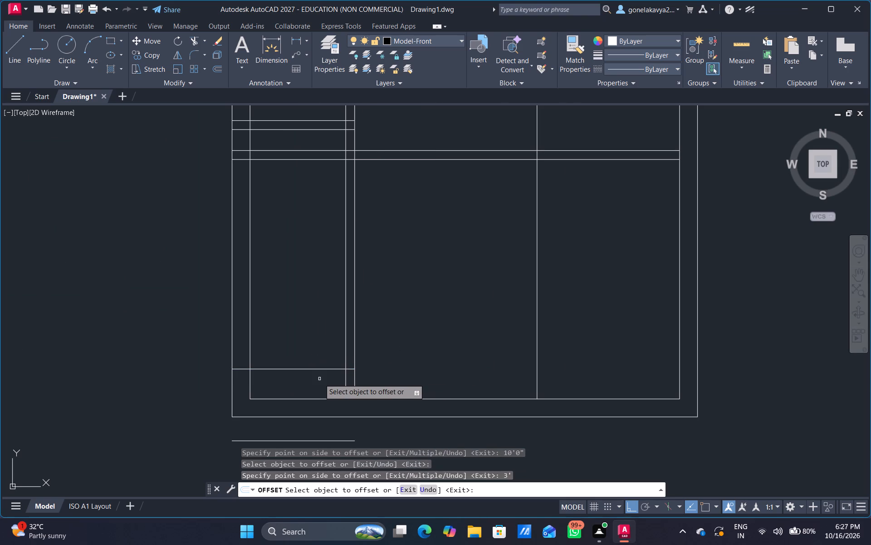
Undo the last three offsets: the 3' and 10'0" horizontal copies and the 12'0" vertical copy.
middle_click_drag(318, 388, 320, 356)
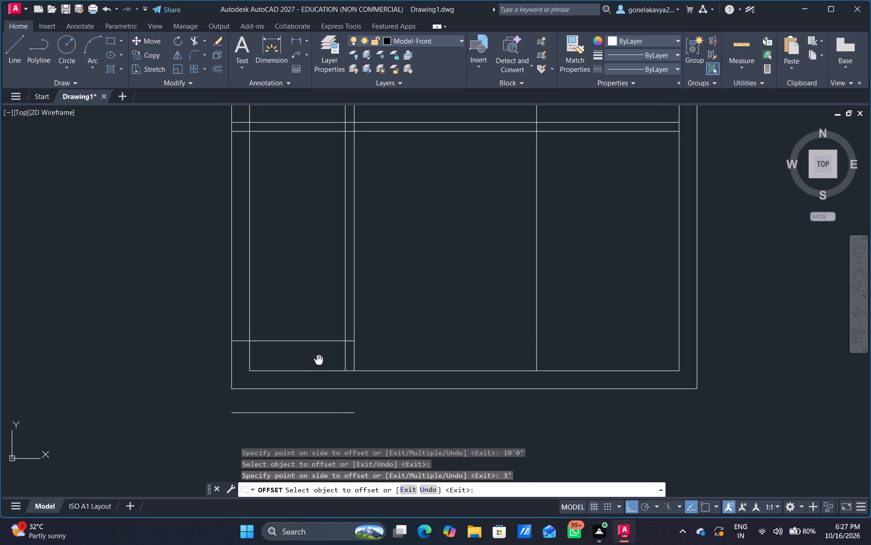
middle_click_drag(320, 356, 325, 344)
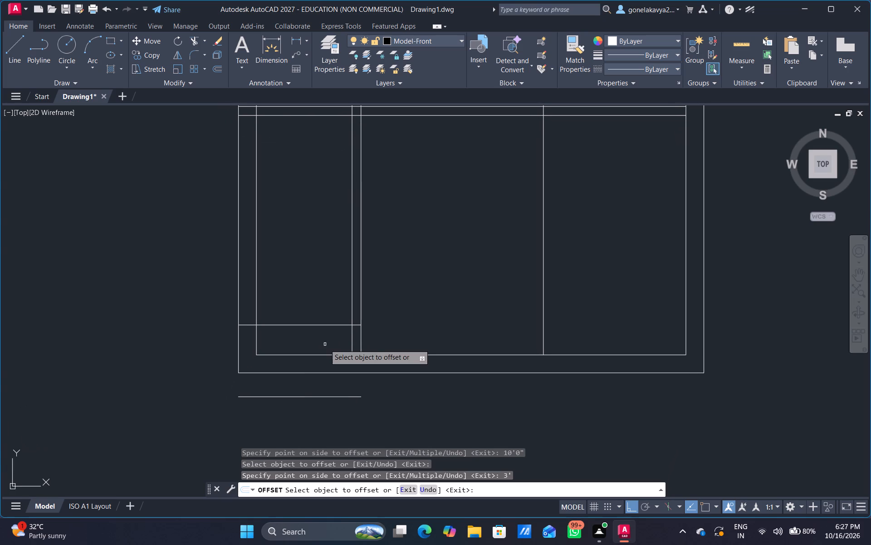
scroll(325, 344, "down", 1)
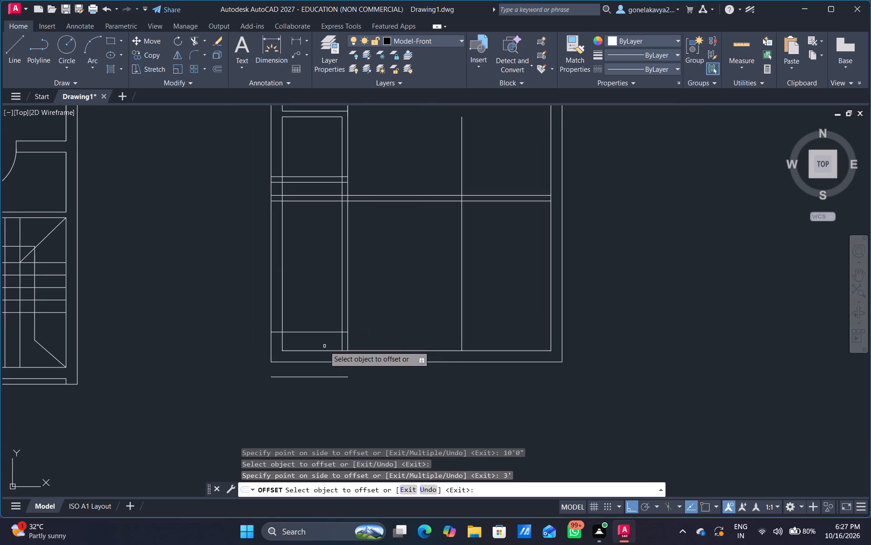
scroll(324, 346, "up", 2)
scroll(426, 318, "down", 2)
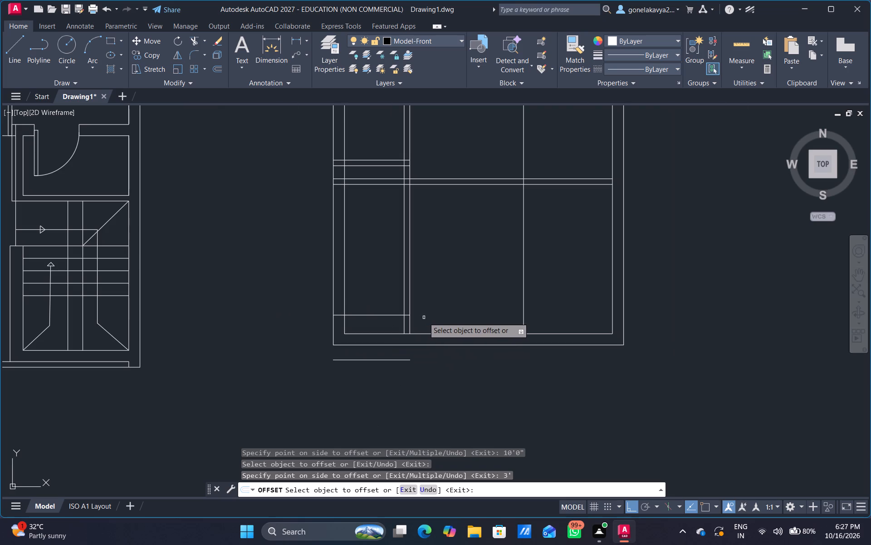
middle_click_drag(443, 308, 430, 372)
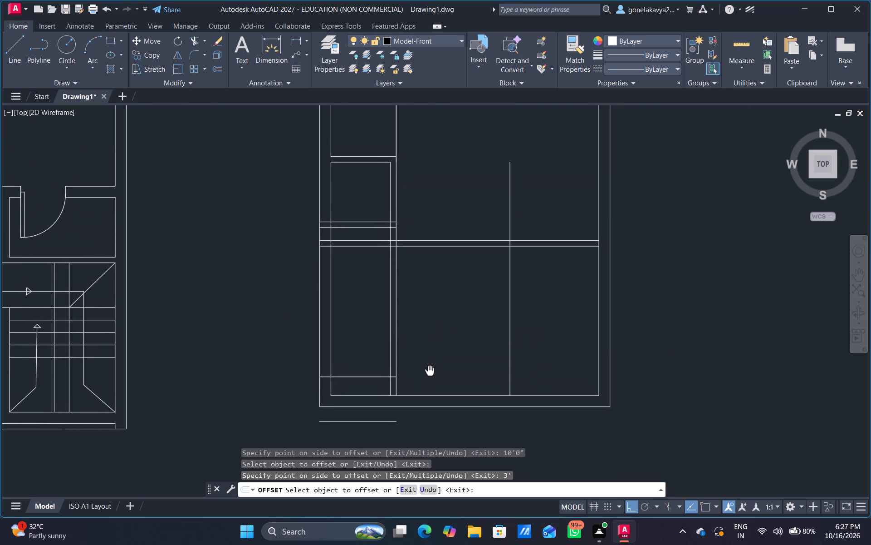
middle_click_drag(430, 372, 404, 363)
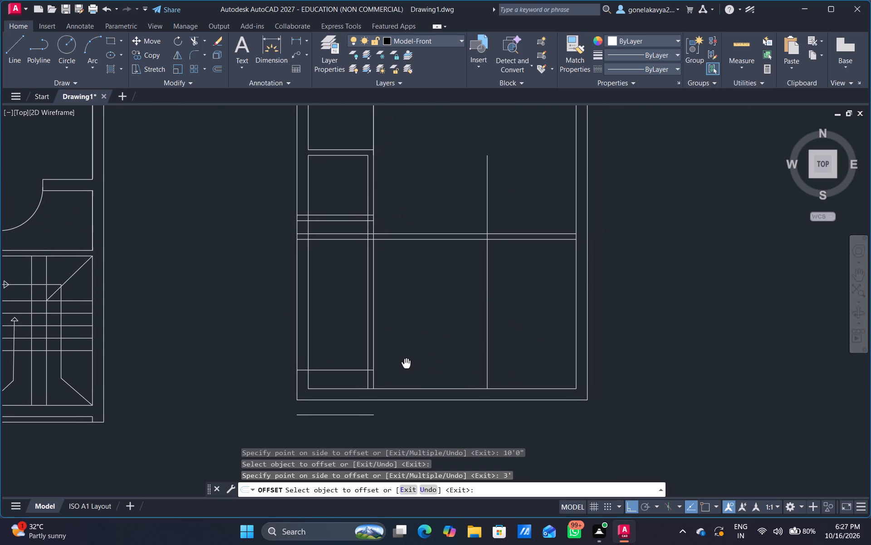
middle_click_drag(404, 363, 405, 366)
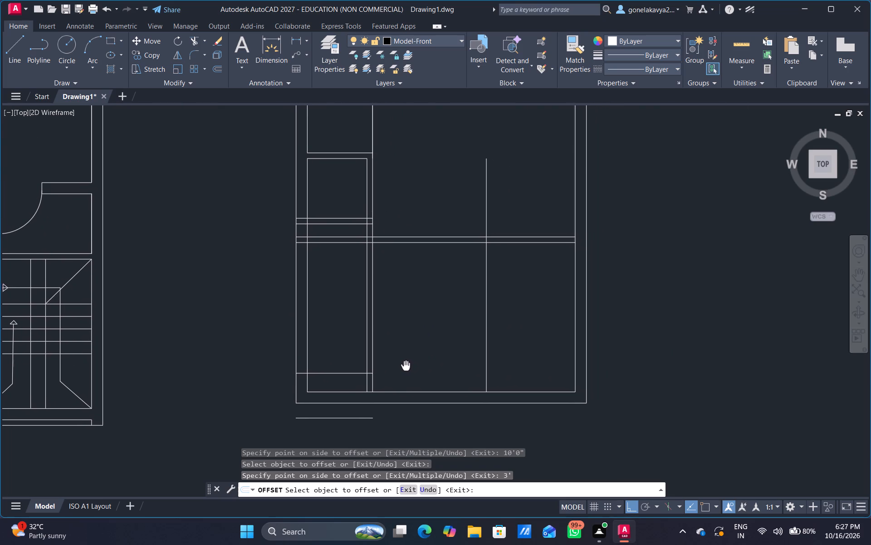
middle_click_drag(405, 366, 401, 364)
key("ctrl+z")
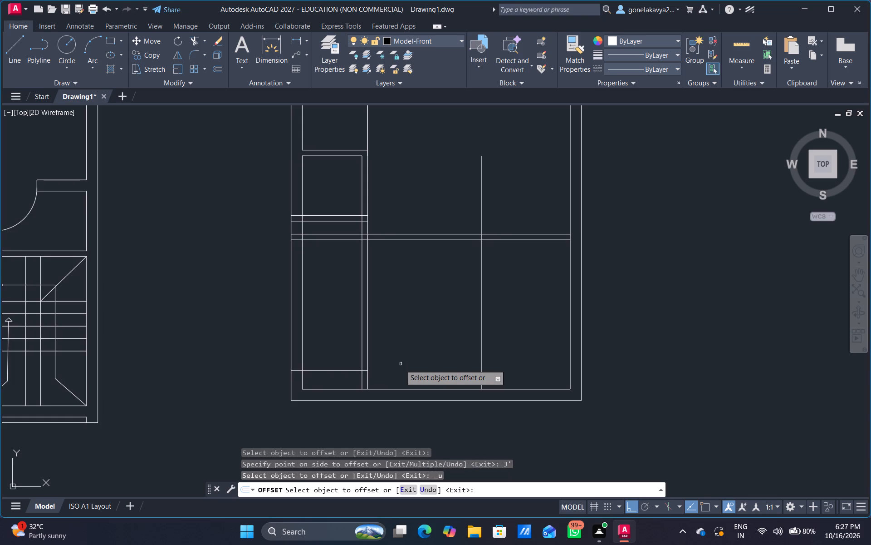
key("ctrl+z")
key("ctrl+z")
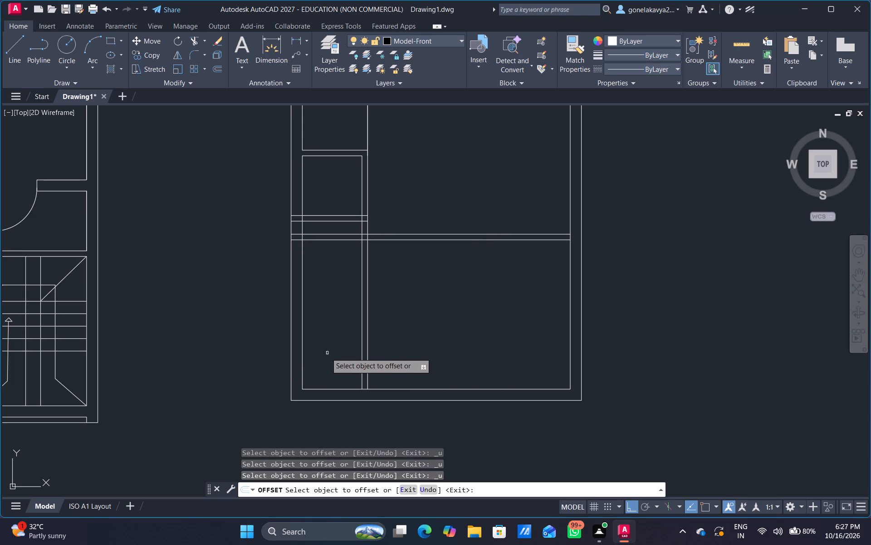
Trim away the full-width horizontal partition below the third short partition, plus the vertical partition segment between the two.
middle_click_drag(341, 296, 327, 375)
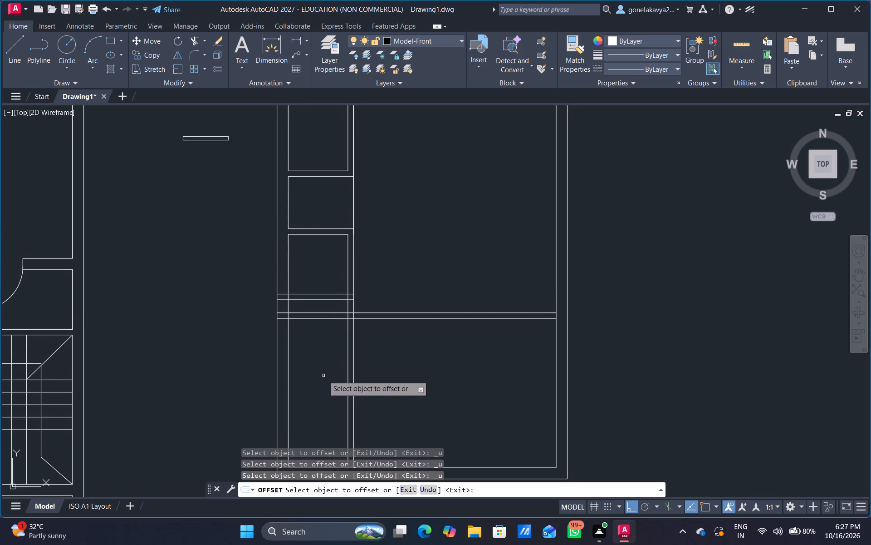
key("Escape")
key("t")
key("r")
key("space")
scroll(327, 327, "up", 1)
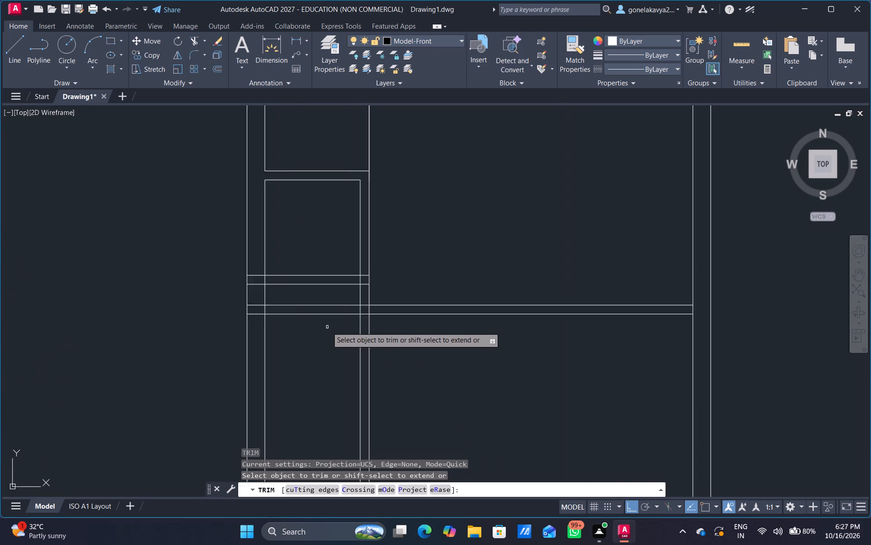
scroll(327, 327, "up", 1)
middle_click_drag(344, 322, 345, 360)
left_click_drag(344, 311, 337, 369)
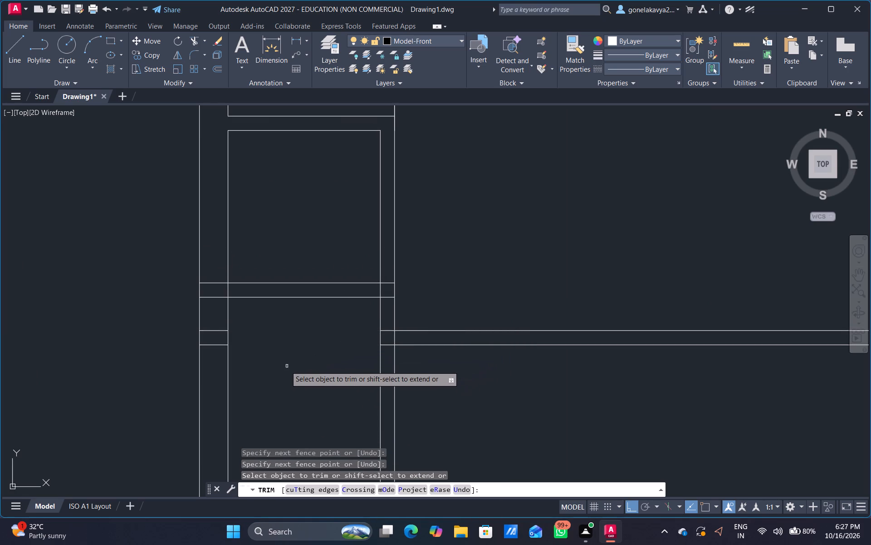
scroll(229, 340, "up", 2)
left_click_drag(196, 303, 194, 366)
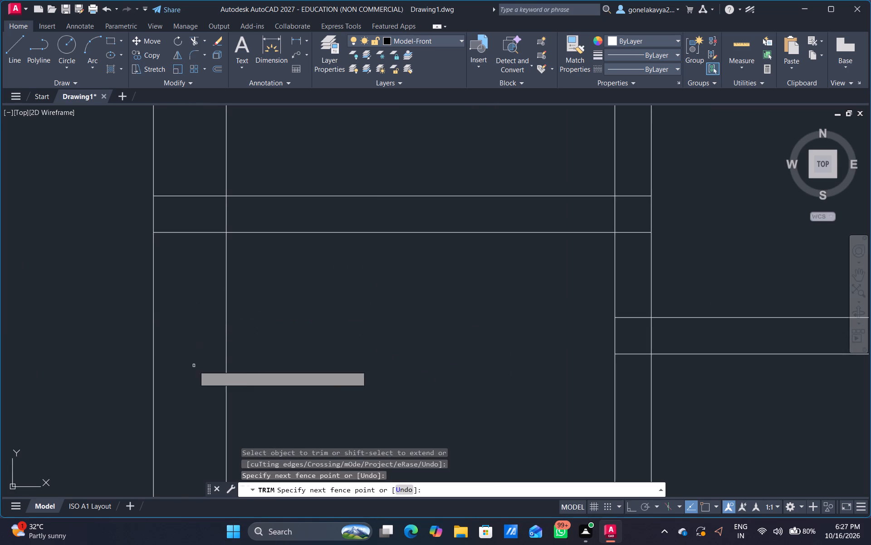
scroll(363, 386, "down", 2)
middle_click_drag(363, 386, 227, 332)
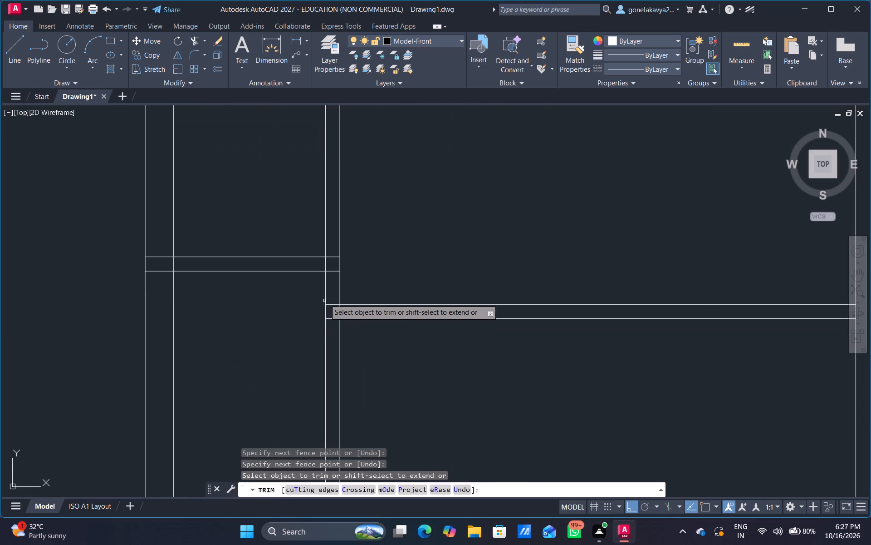
left_click_drag(311, 296, 380, 313)
left_click_drag(429, 296, 401, 396)
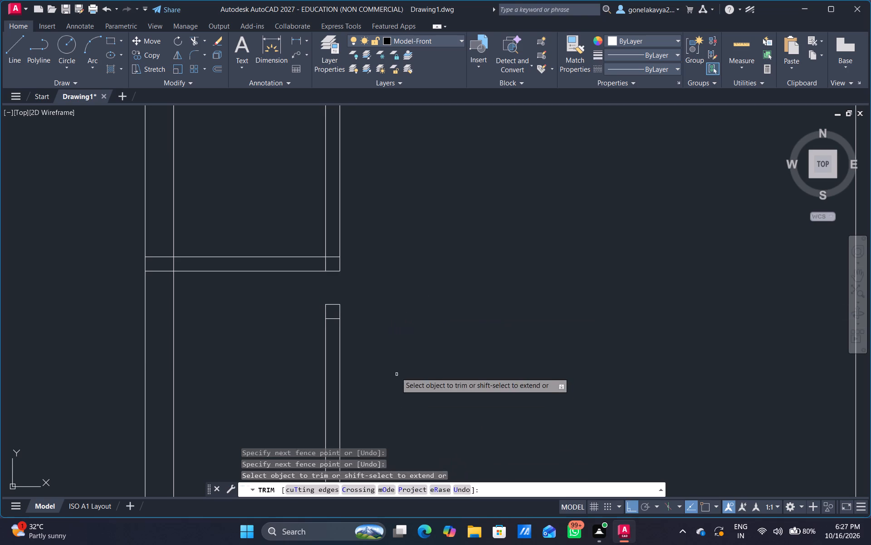
Trim away the remaining vertical partition below the third short partition, including the leftover box at its top.
left_click_drag(391, 349, 254, 397)
scroll(354, 362, "down", 4)
scroll(363, 362, "up", 3)
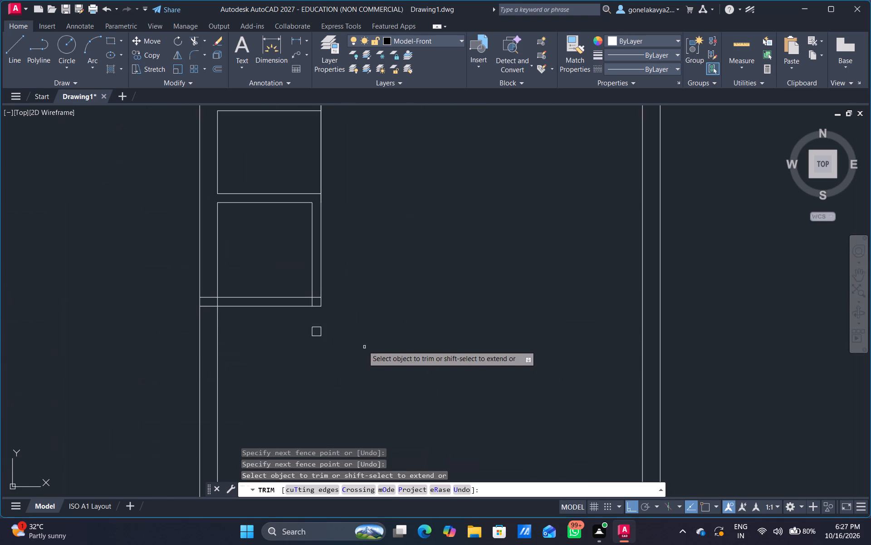
left_click_drag(310, 328, 334, 340)
left_click_drag(316, 323, 316, 358)
middle_click_drag(307, 355, 333, 309)
scroll(333, 310, "down", 1)
middle_click_drag(334, 305, 338, 279)
key("Escape")
Offset the left wall's inner line 10'0" rightward into the second plan's lower area.
key("o")
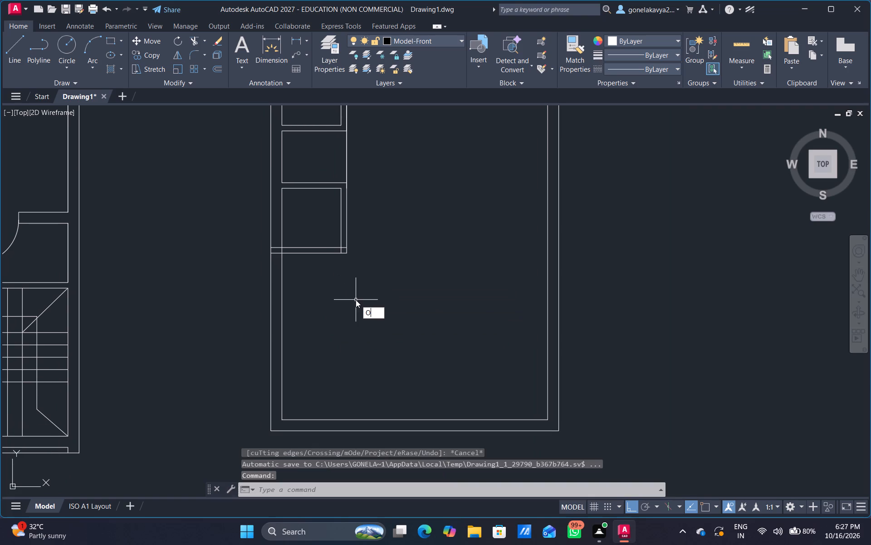
key("Return")
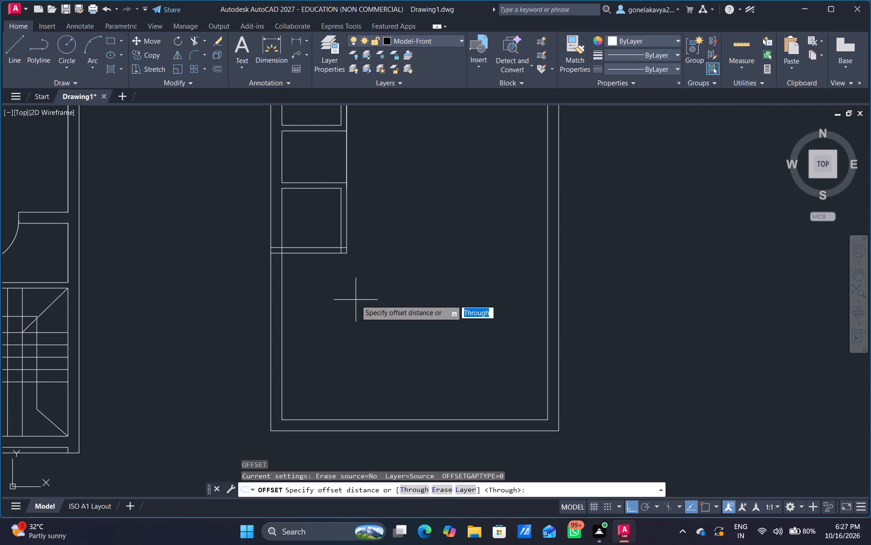
type("10'0\"")
key("Return")
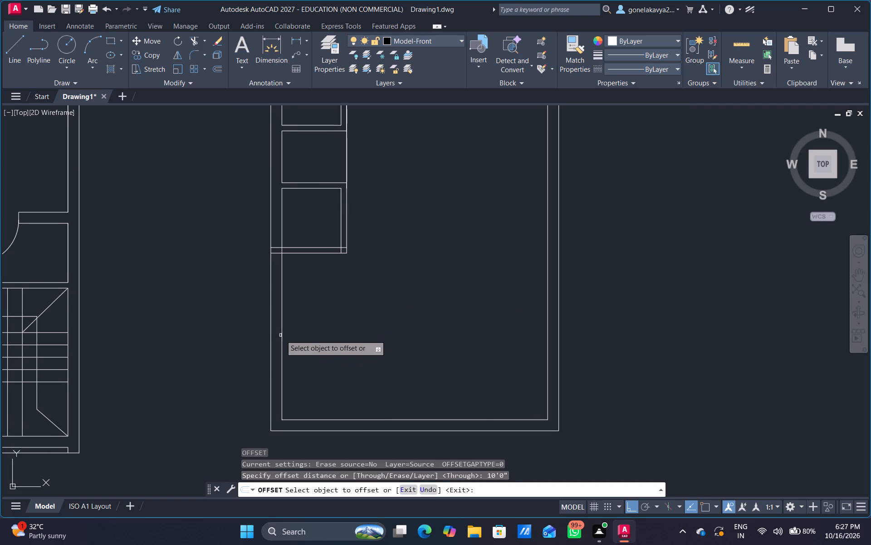
left_click(283, 337)
left_click(382, 333)
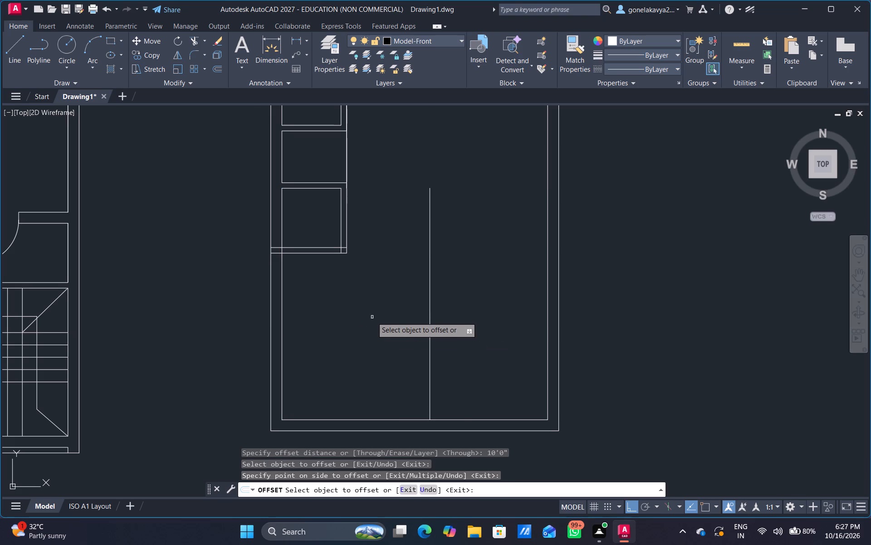
scroll(374, 325, "down", 1)
middle_click(371, 309)
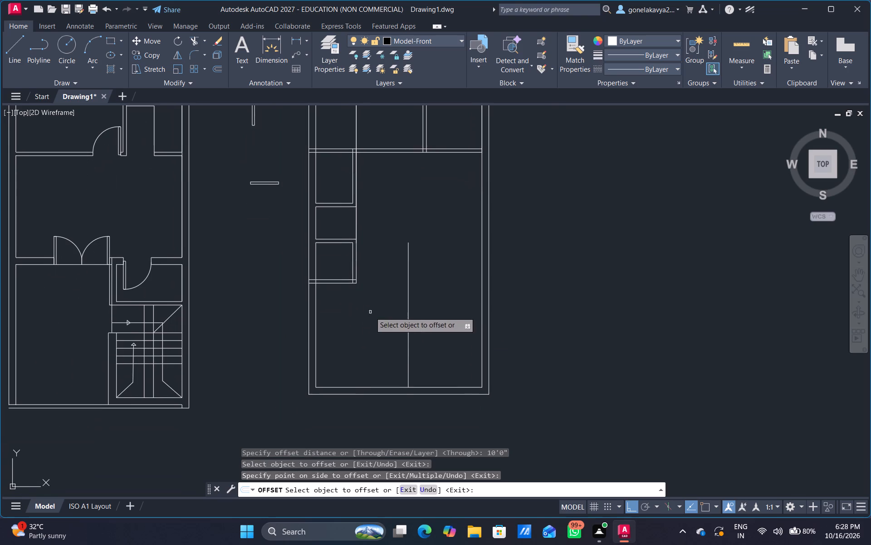
Offset the bottom line of the lowest short partition 12'0" downward.
scroll(382, 312, "up", 2)
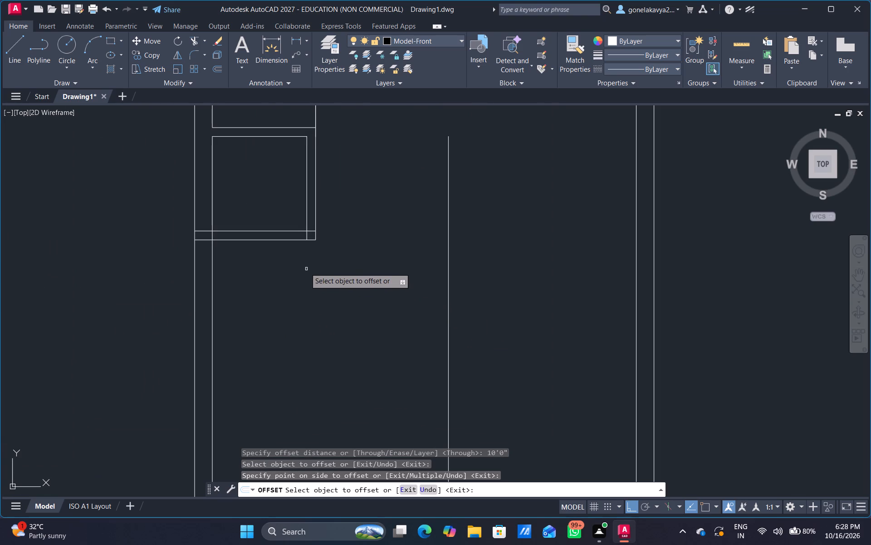
left_click(291, 240)
middle_click_drag(276, 312, 300, 229)
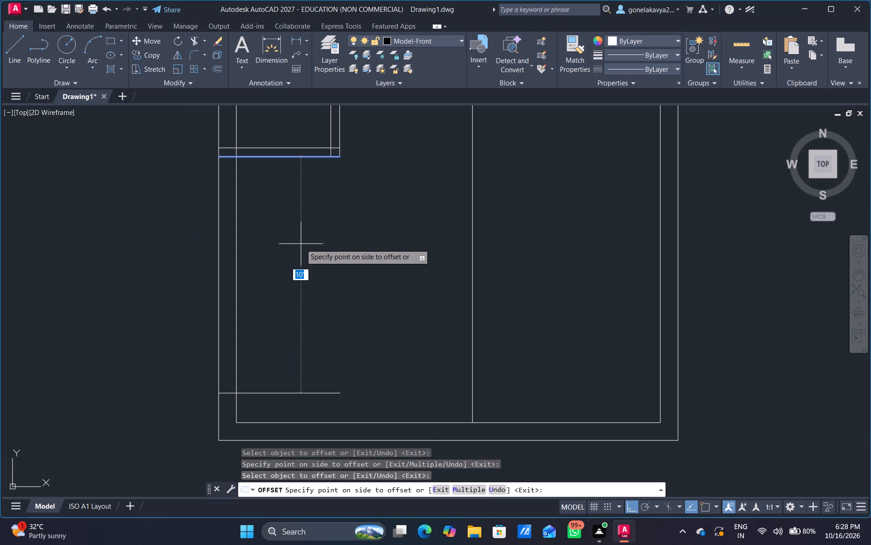
type("12'0\"")
key("Return")
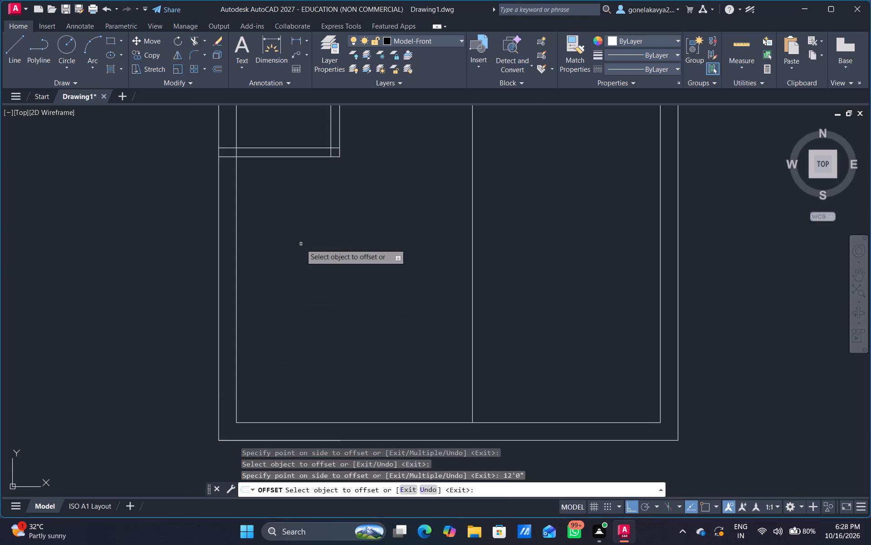
scroll(301, 244, "down", 1)
middle_click_drag(301, 244, 258, 300)
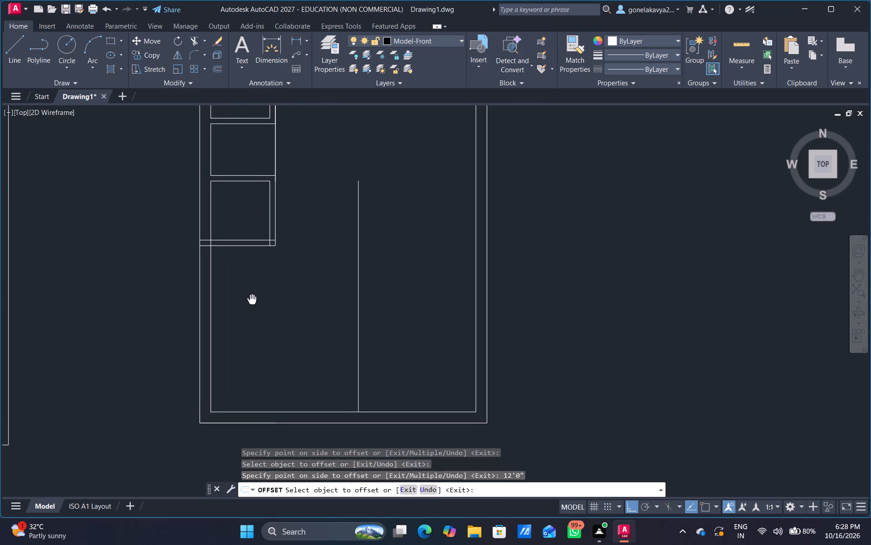
middle_click_drag(258, 300, 260, 300)
middle_click_drag(282, 290, 264, 325)
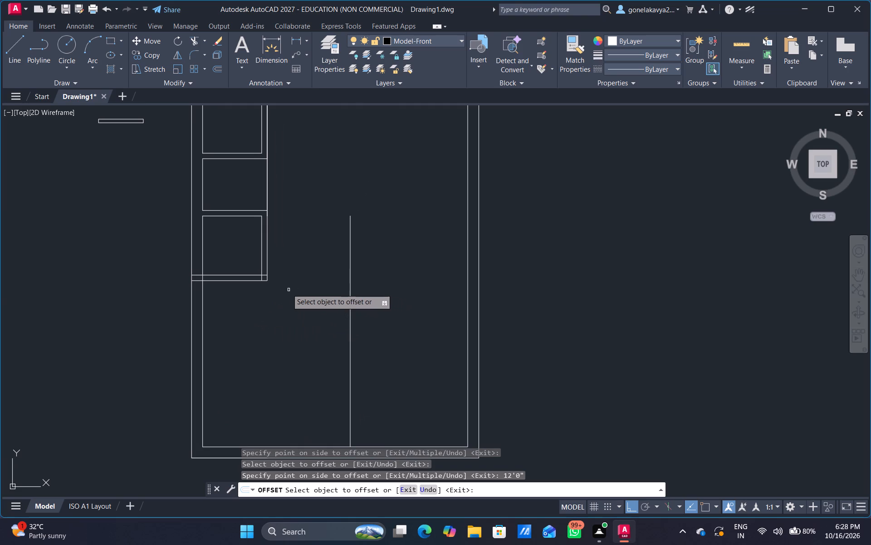
scroll(293, 277, "up", 2)
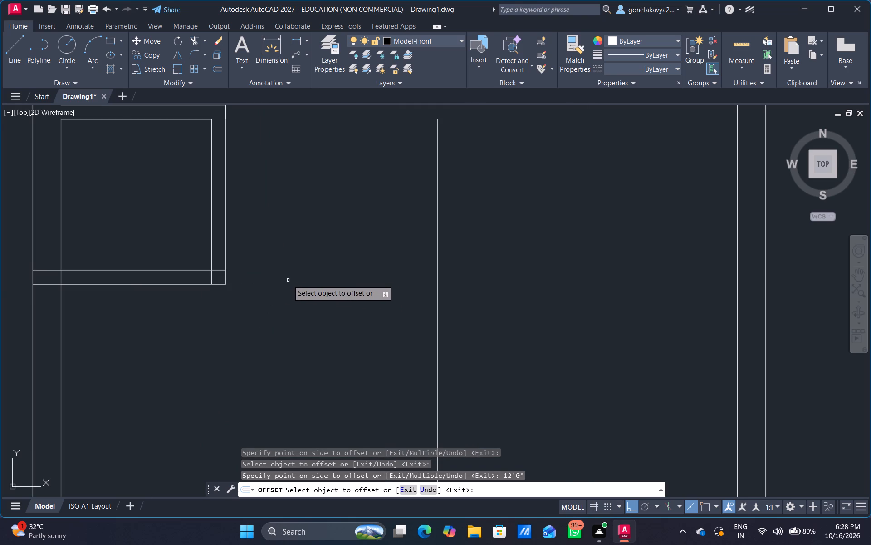
key("Escape")
Extend both lines of the lowest short partition rightward to the new vertical line.
key("e")
type("X")
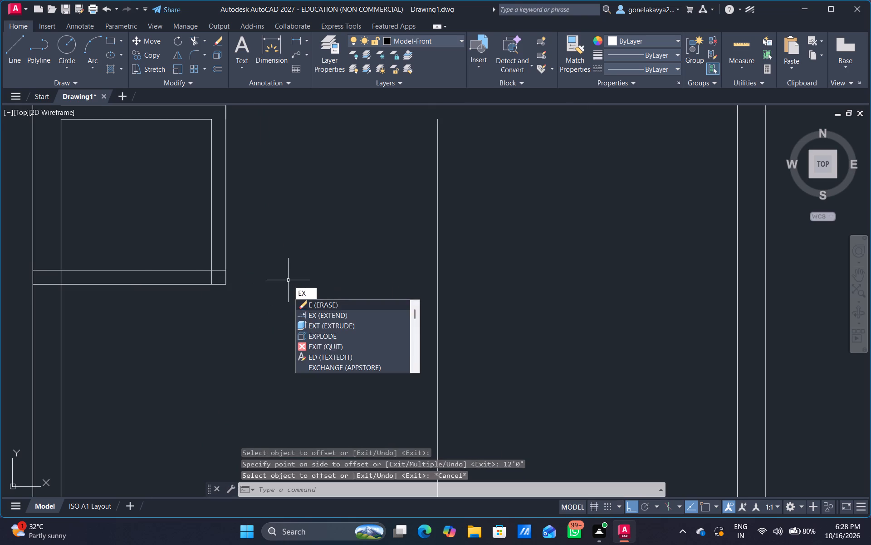
key("space")
left_click(206, 270)
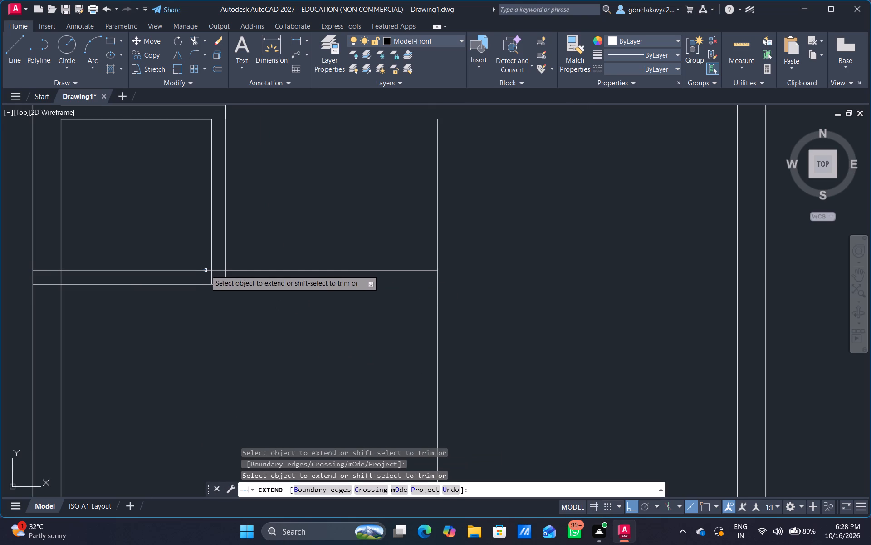
left_click(196, 284)
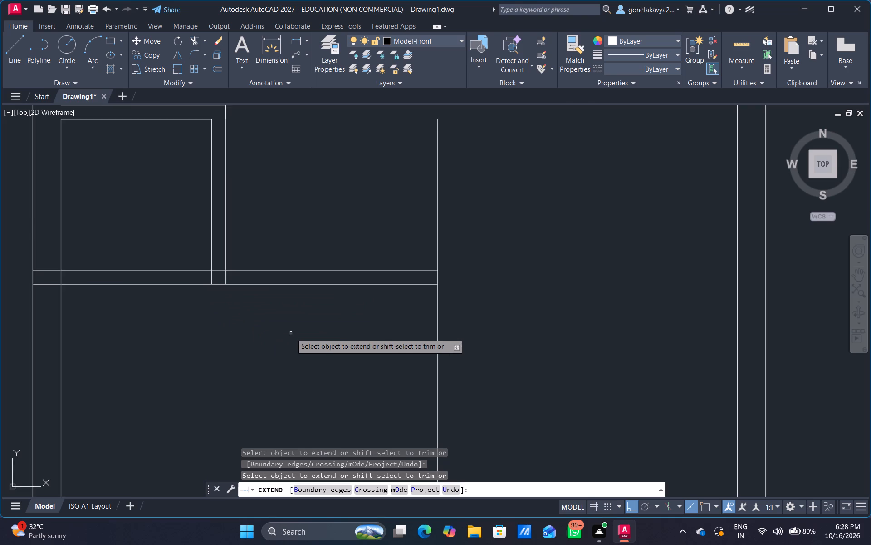
Offset the new vertical line beside the lowest short partition 4.5" to the right.
scroll(292, 333, "down", 2)
middle_click_drag(292, 334, 223, 336)
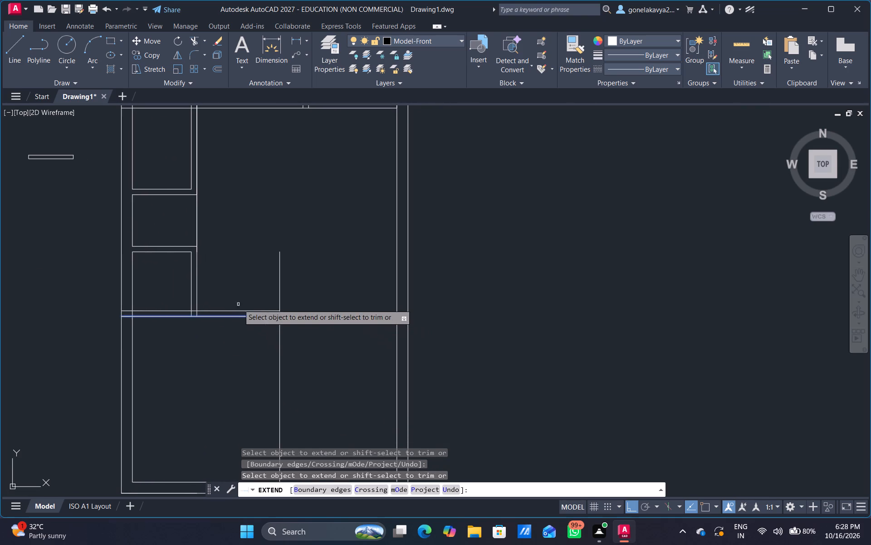
scroll(255, 299, "up", 1)
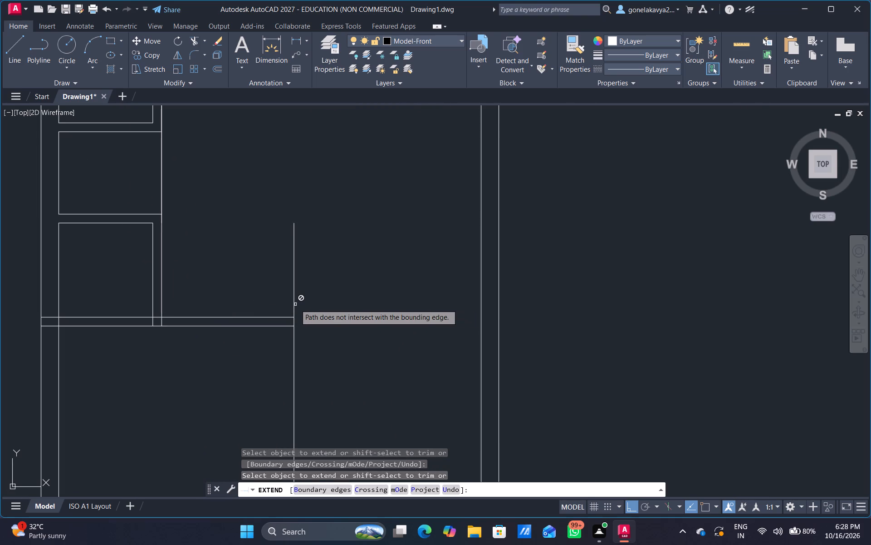
key("Escape")
key("o")
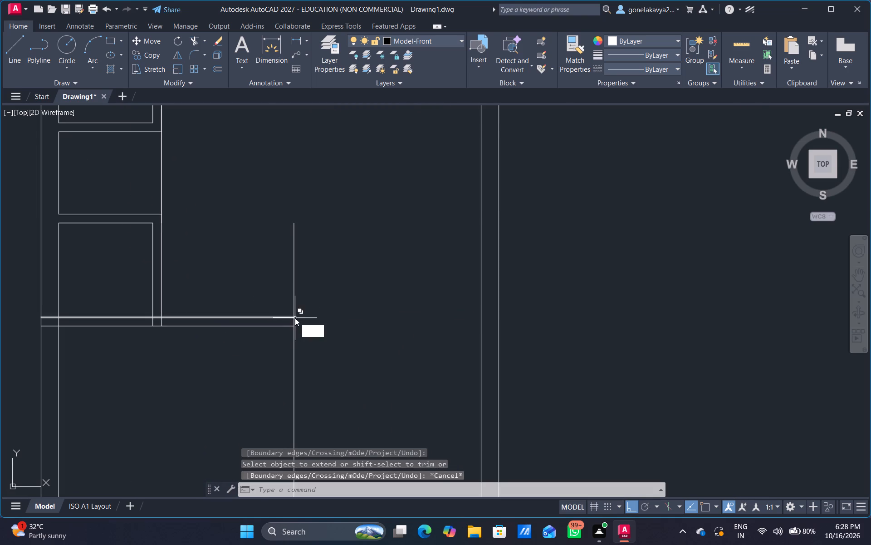
key("Return")
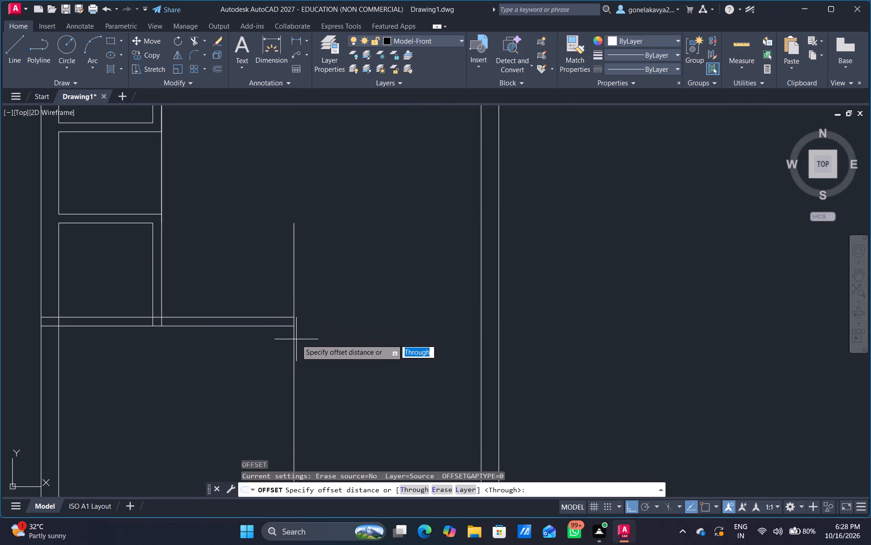
left_click(292, 340)
type("4.5\"")
key("Return")
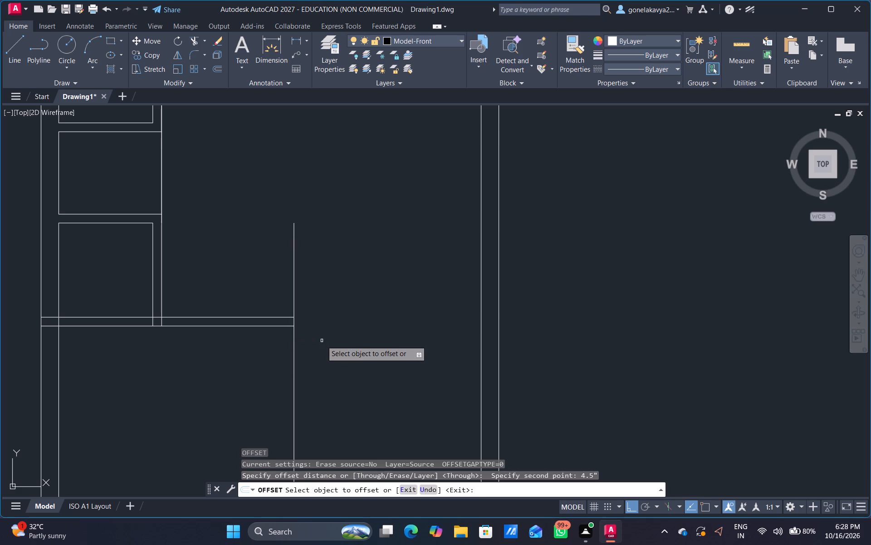
left_click_drag(295, 362, 300, 363)
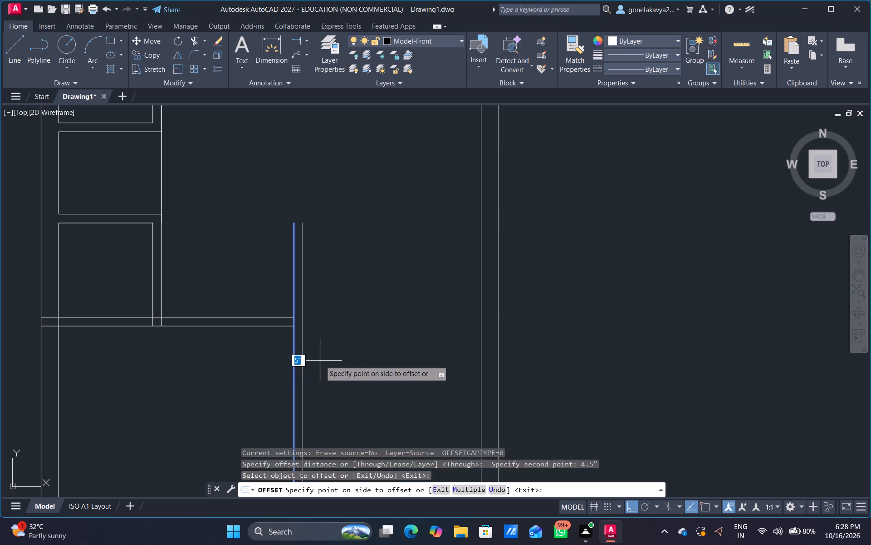
type("4.5")
key("shift+quotedbl")
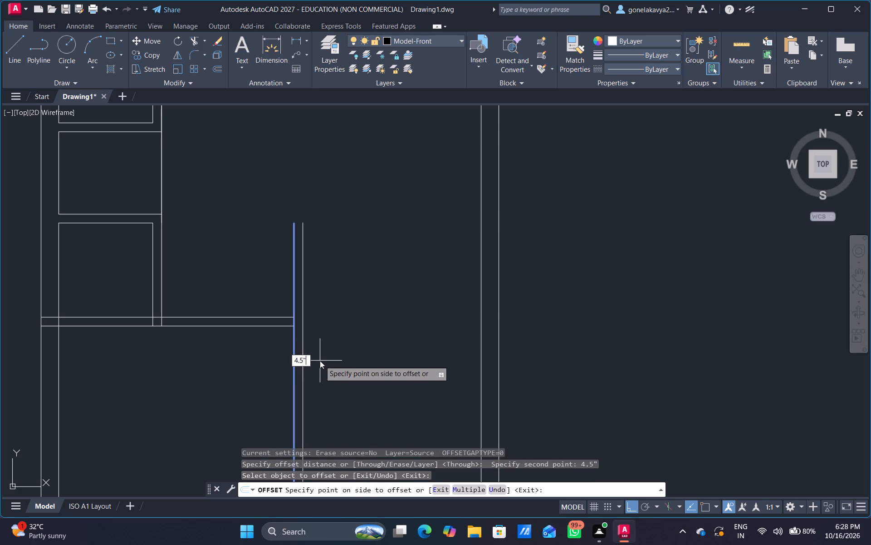
key("Return")
Extend both lines of the lowest horizontal partition to the second line of the new vertical partition.
scroll(331, 362, "down", 1)
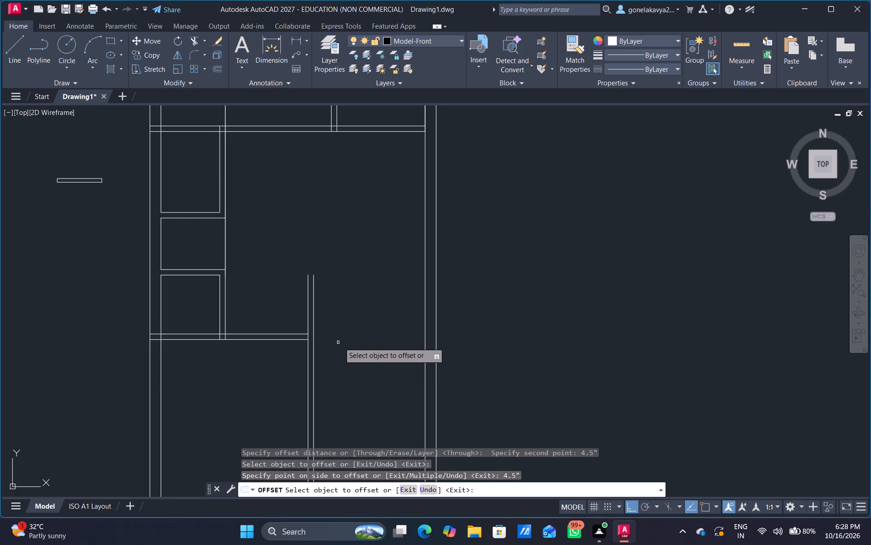
middle_click_drag(346, 344, 351, 388)
middle_click_drag(345, 378, 336, 336)
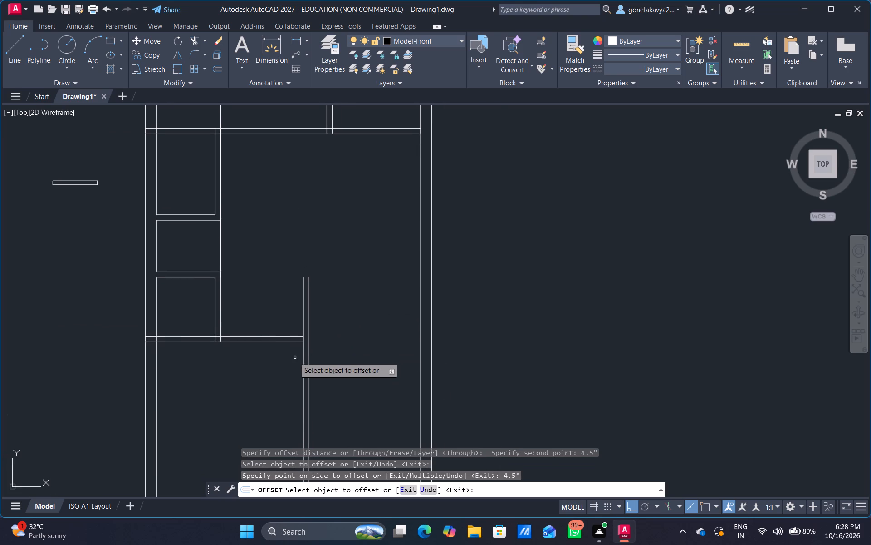
scroll(287, 353, "up", 2)
key("space")
type("EX")
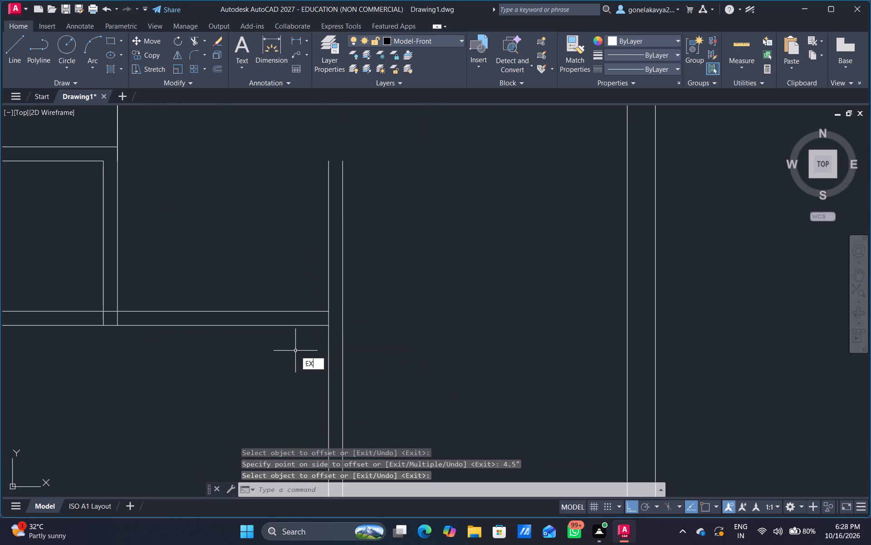
key("space")
left_click(318, 311)
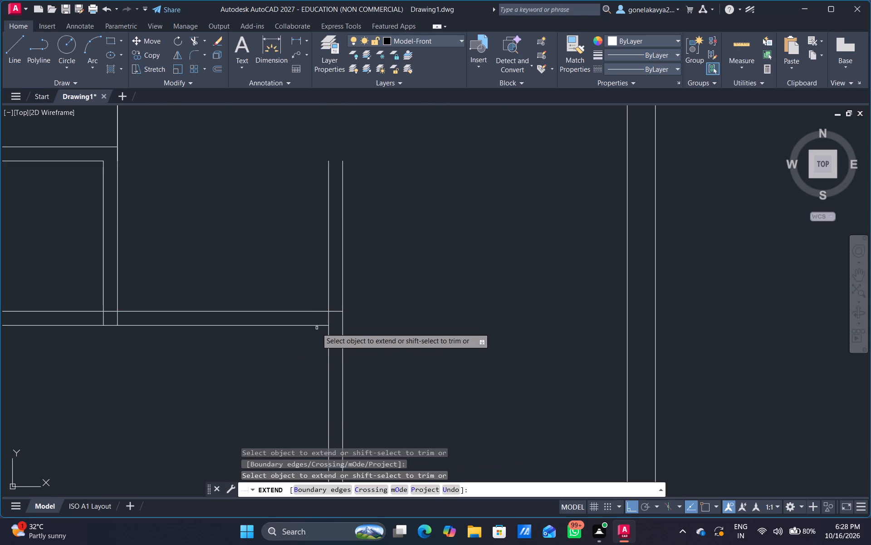
left_click(322, 324)
key("Escape")
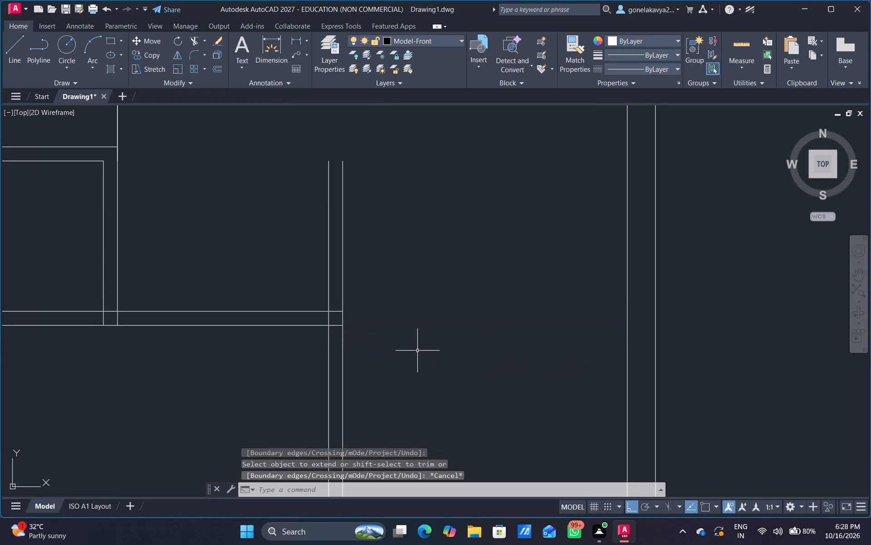
Trim off both vertical partition lines projecting above the lowest horizontal partition.
type("TR")
key("space")
left_click_drag(269, 262, 393, 268)
Trim away the vertical line crossing the second plan's upper-left room above the full-width horizontal partition.
scroll(391, 270, "down", 4)
middle_click_drag(395, 258, 391, 300)
scroll(387, 279, "up", 1)
middle_click_drag(387, 279, 389, 312)
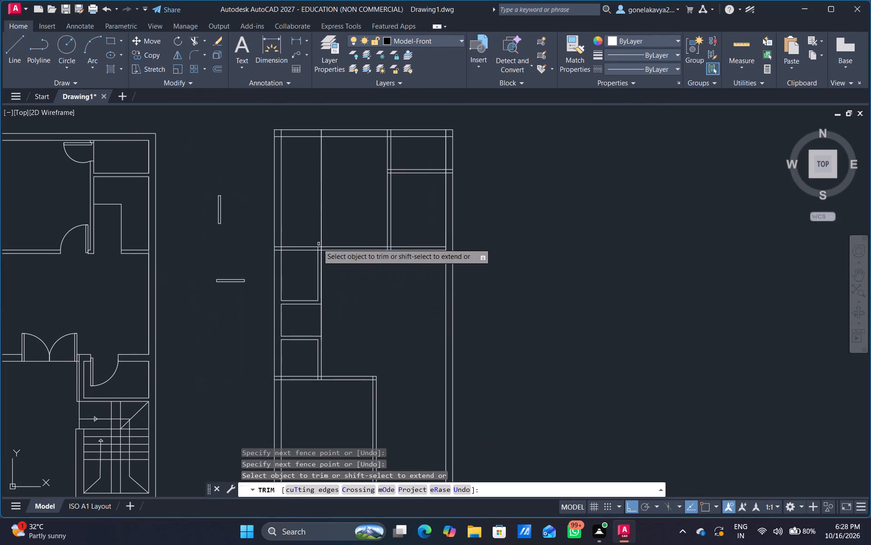
left_click_drag(313, 224, 353, 224)
middle_click_drag(390, 317, 388, 281)
key("Escape")
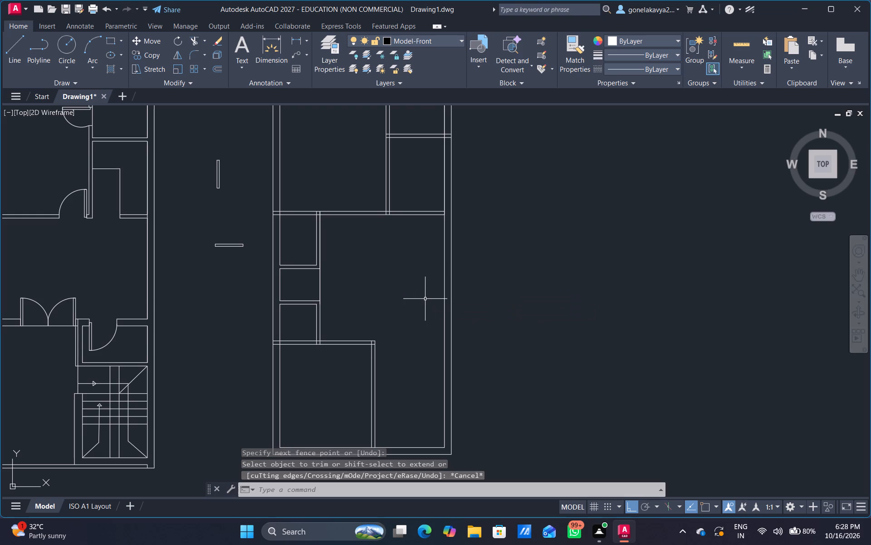
Offset the bottom line of the second plan's full-width horizontal partition 15'0" downward.
key("o")
key("Return")
scroll(396, 260, "up", 2)
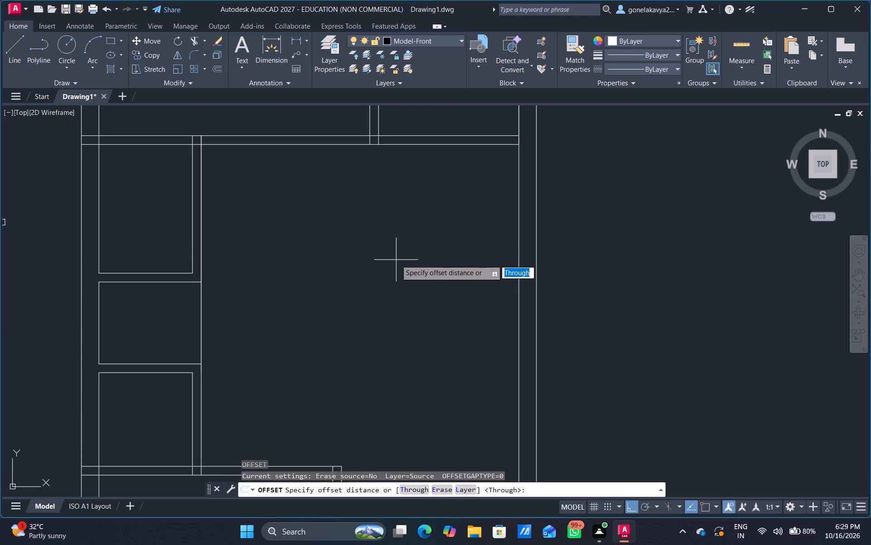
type("15'0\"")
key("Return")
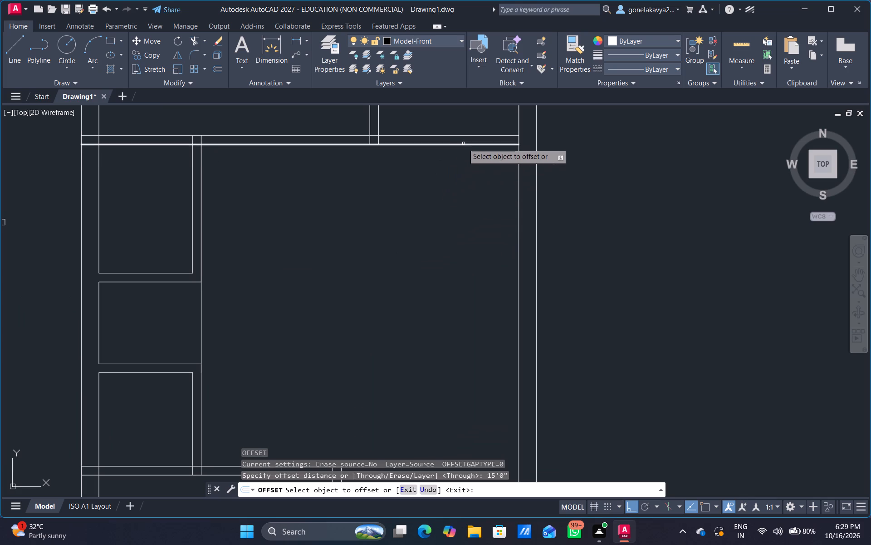
left_click(465, 143)
left_click(475, 275)
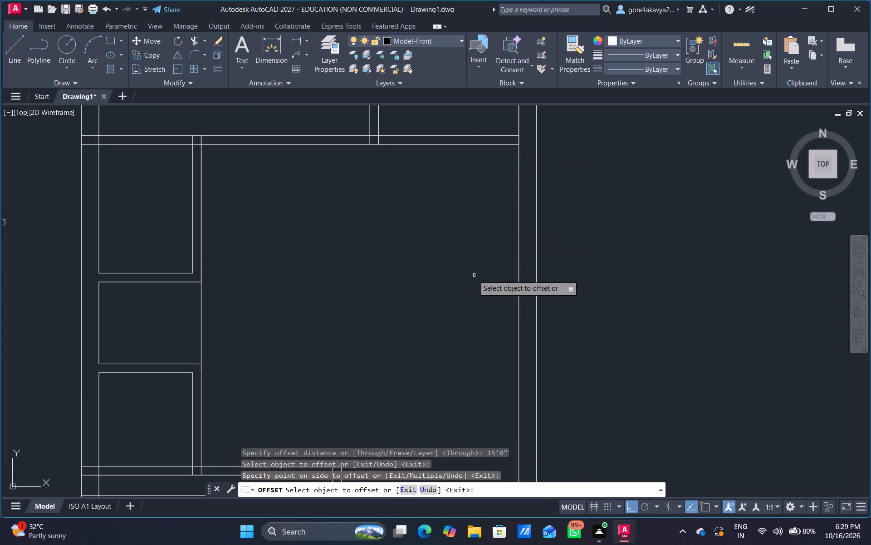
Offset the new horizontal line 4.5" downward to form a partition.
scroll(474, 275, "down", 1)
middle_click_drag(472, 283, 450, 190)
middle_click_drag(422, 342, 416, 310)
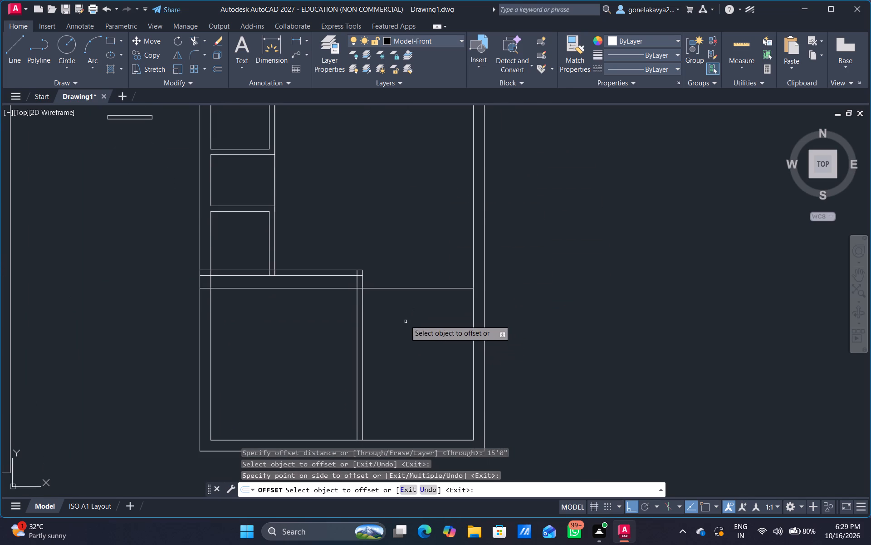
scroll(404, 313, "up", 2)
left_click(440, 252)
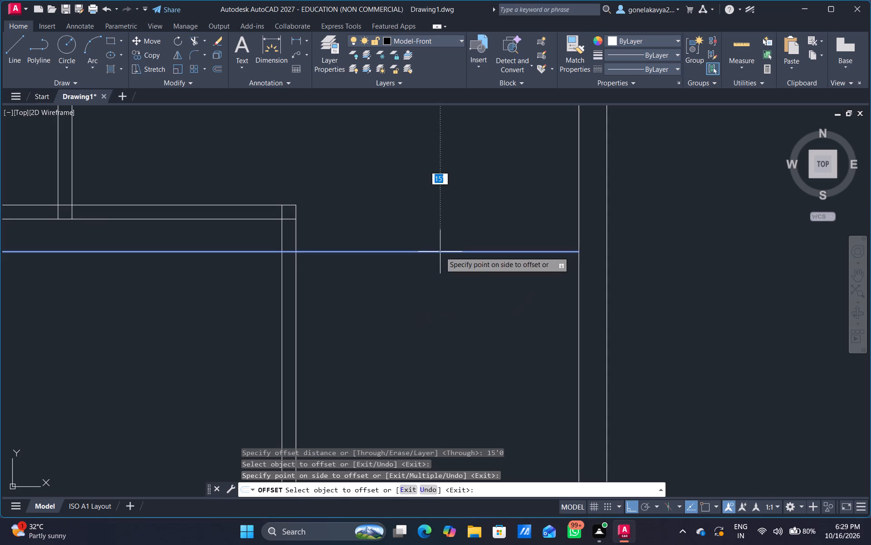
type("4.5\"")
key("Return")
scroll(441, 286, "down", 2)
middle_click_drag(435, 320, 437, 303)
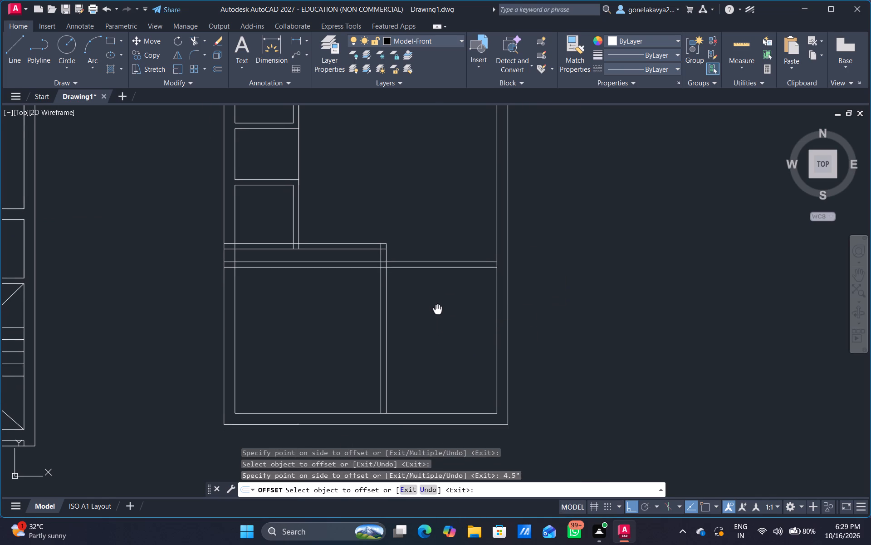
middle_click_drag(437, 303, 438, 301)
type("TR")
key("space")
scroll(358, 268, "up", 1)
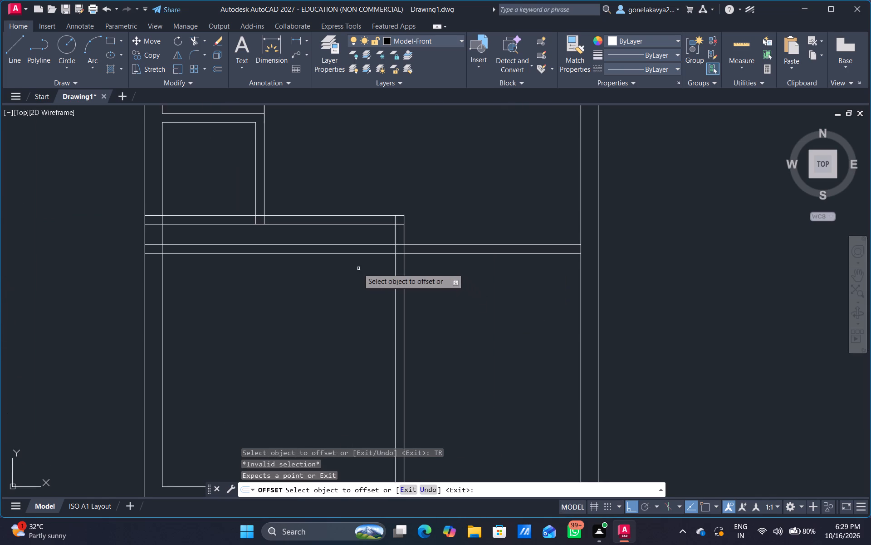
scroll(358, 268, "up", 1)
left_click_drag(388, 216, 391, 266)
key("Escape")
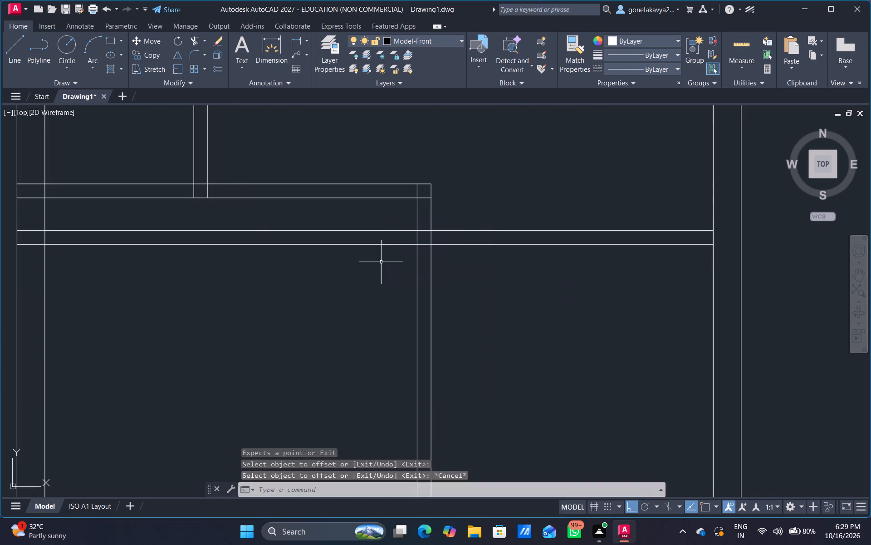
Trim the new horizontal partition's lines out of the lower-left room and the left outer wall.
type("TR")
key("space")
left_click_drag(376, 220, 370, 270)
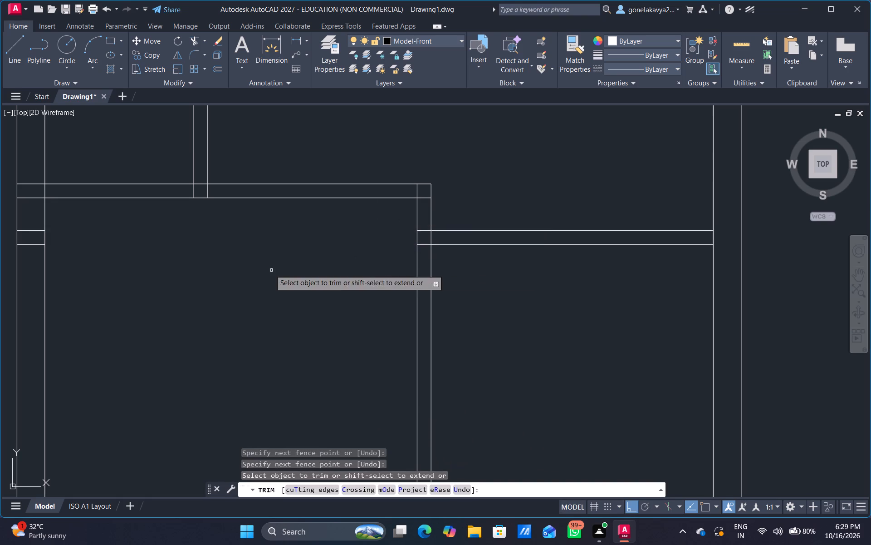
middle_click_drag(269, 270, 548, 337)
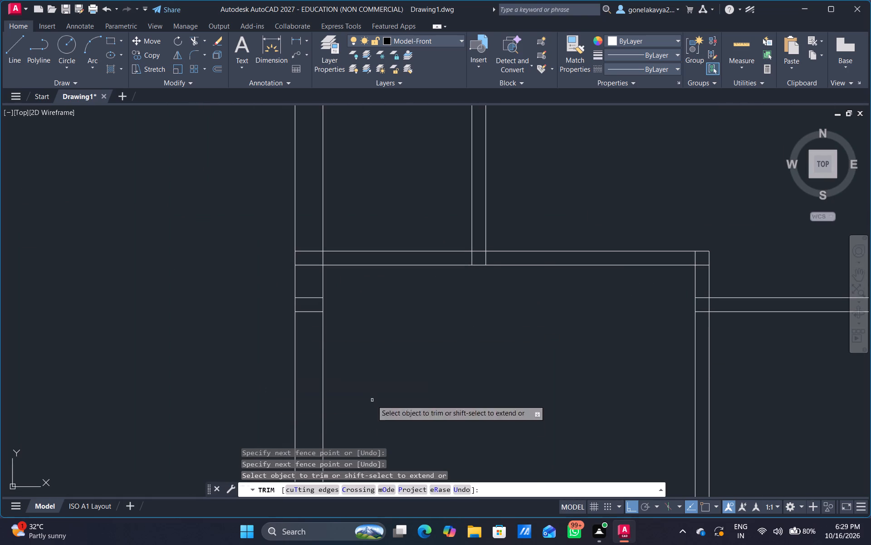
left_click_drag(308, 290, 302, 323)
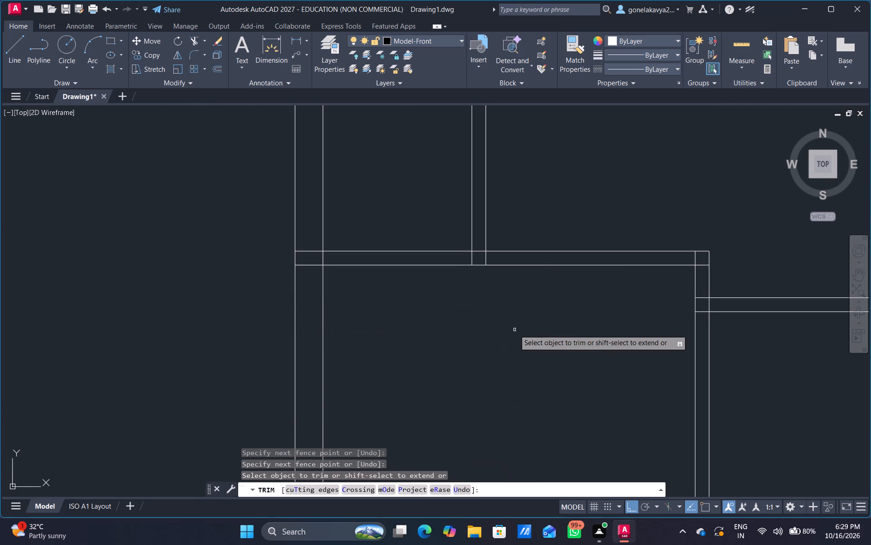
Trim the new horizontal partition's lines where they cross the lower vertical partition.
scroll(516, 330, "down", 1)
middle_click_drag(516, 330, 353, 340)
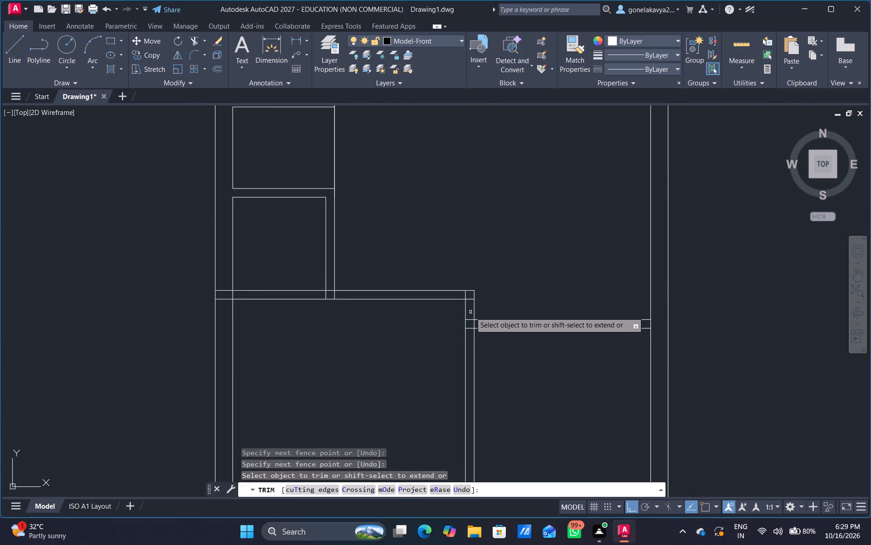
scroll(470, 312, "up", 3)
left_click_drag(475, 312, 467, 390)
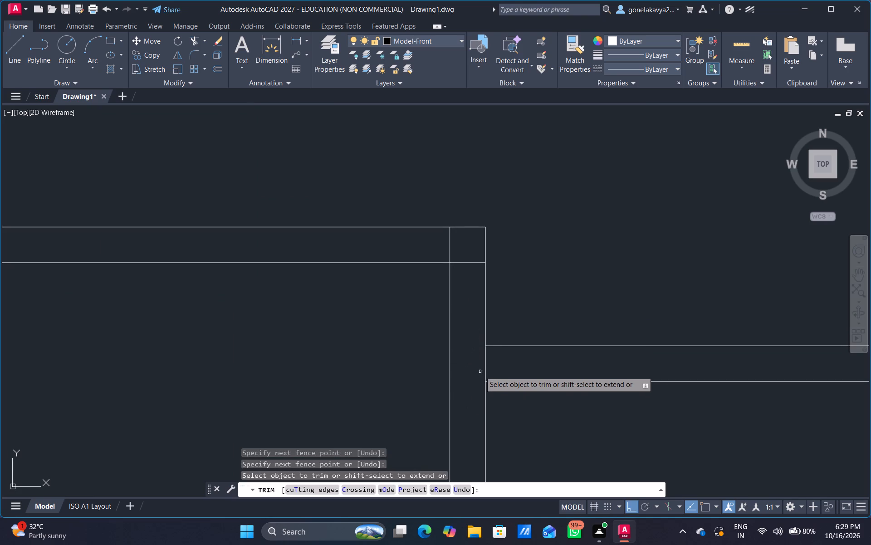
left_click(480, 372)
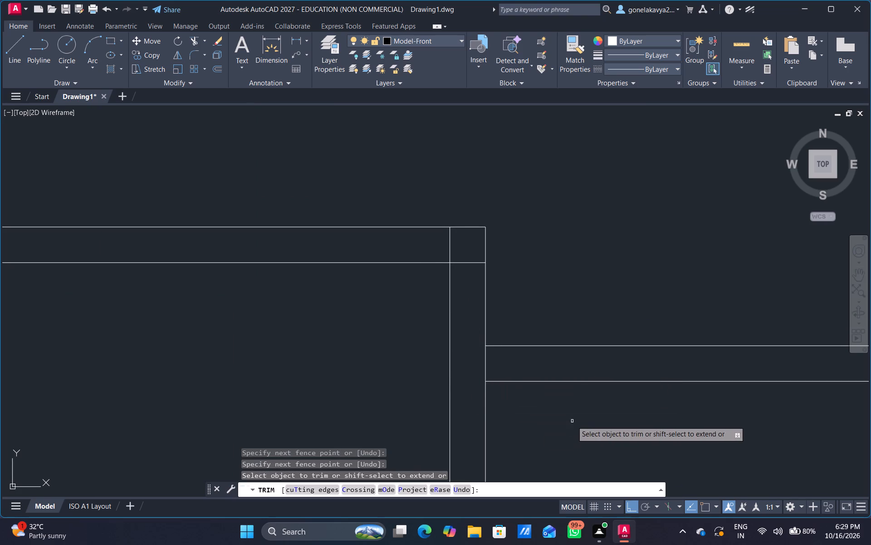
scroll(572, 421, "down", 2)
middle_click_drag(604, 438, 480, 241)
scroll(477, 248, "down", 1)
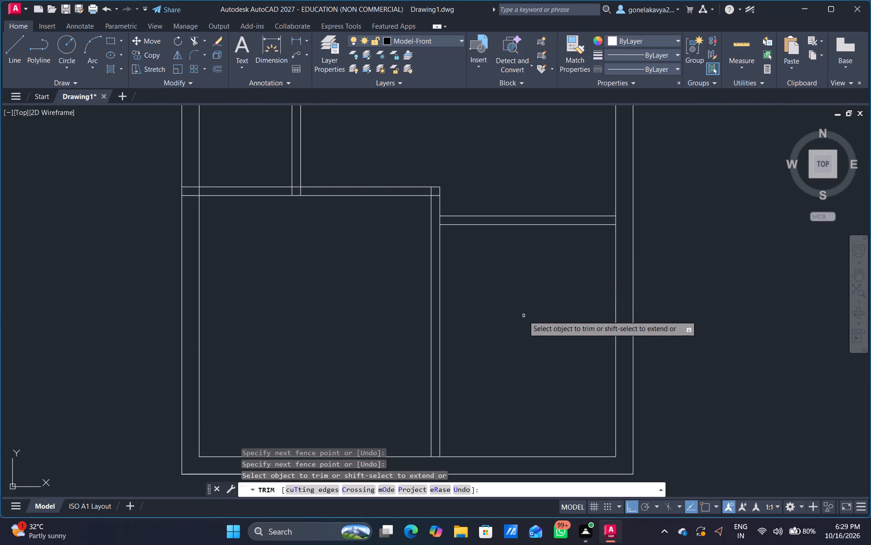
middle_click_drag(525, 317, 494, 300)
key("Escape")
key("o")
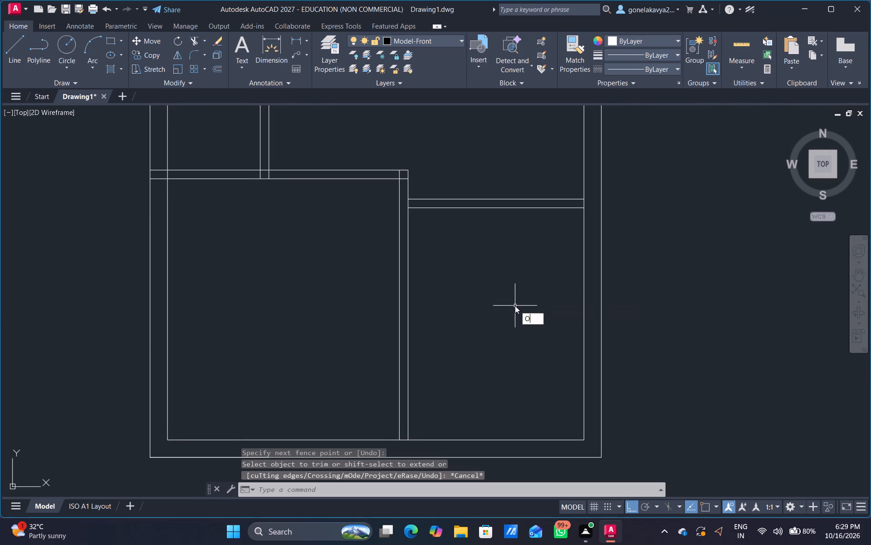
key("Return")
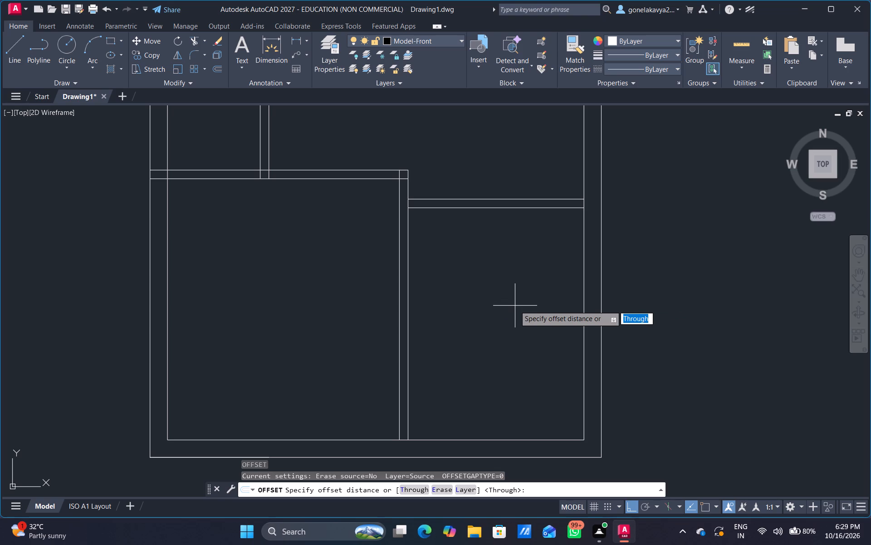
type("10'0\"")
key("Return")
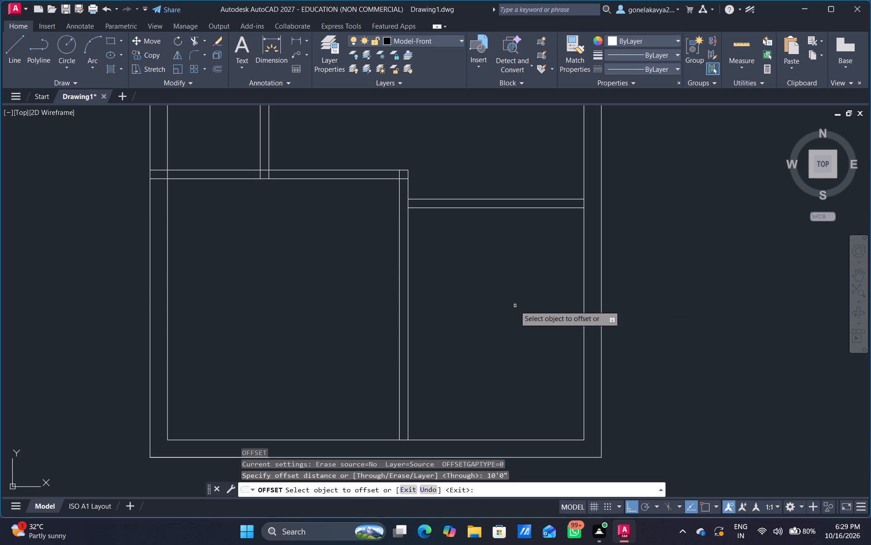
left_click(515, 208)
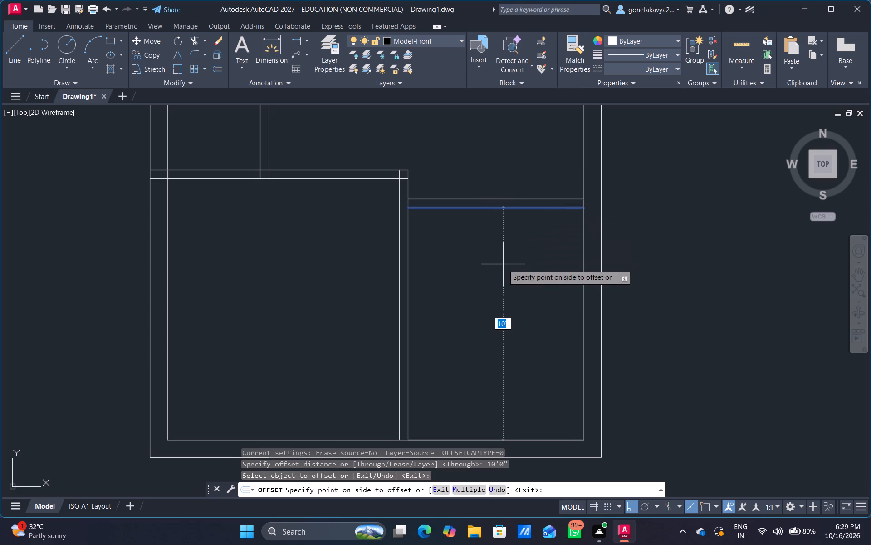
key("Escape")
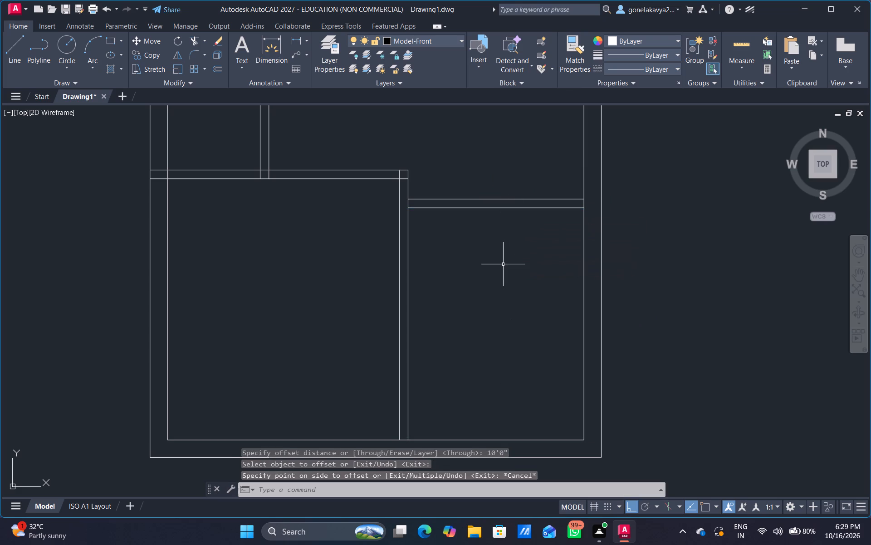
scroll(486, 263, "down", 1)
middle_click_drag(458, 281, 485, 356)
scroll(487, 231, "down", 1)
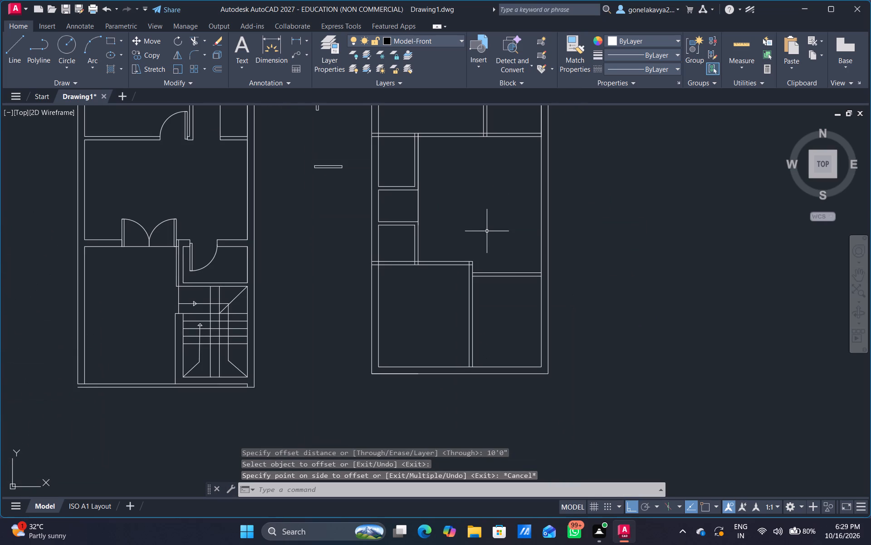
Trim away the short stray vertical line inside the second plan's top outer wall.
middle_click_drag(462, 249, 445, 322)
scroll(445, 322, "down", 1)
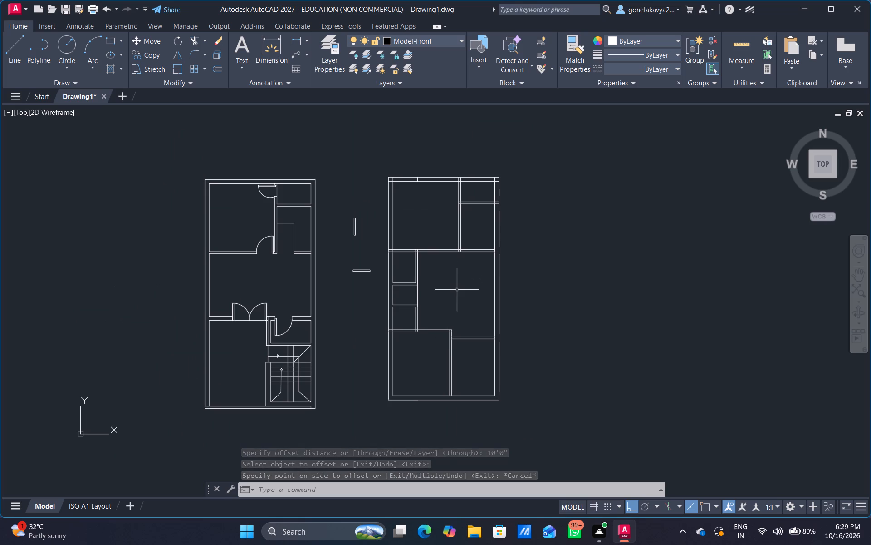
middle_click_drag(457, 291, 448, 287)
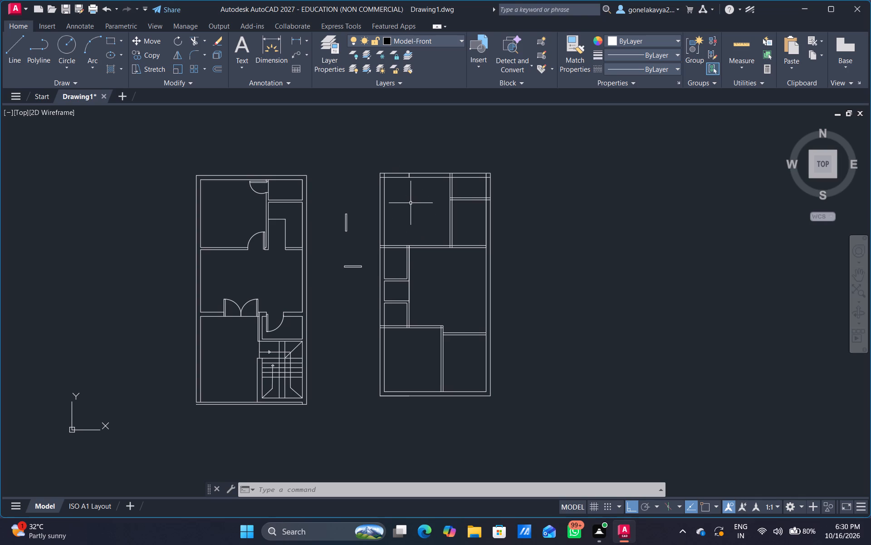
scroll(412, 204, "up", 2)
middle_click_drag(413, 206, 378, 352)
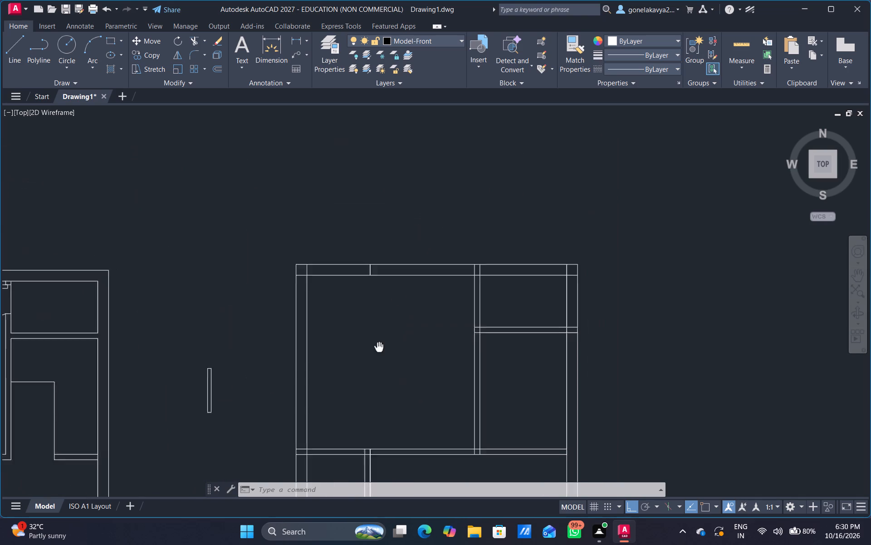
middle_click_drag(378, 352, 375, 391)
scroll(372, 372, "up", 2)
middle_click_drag(372, 372, 385, 314)
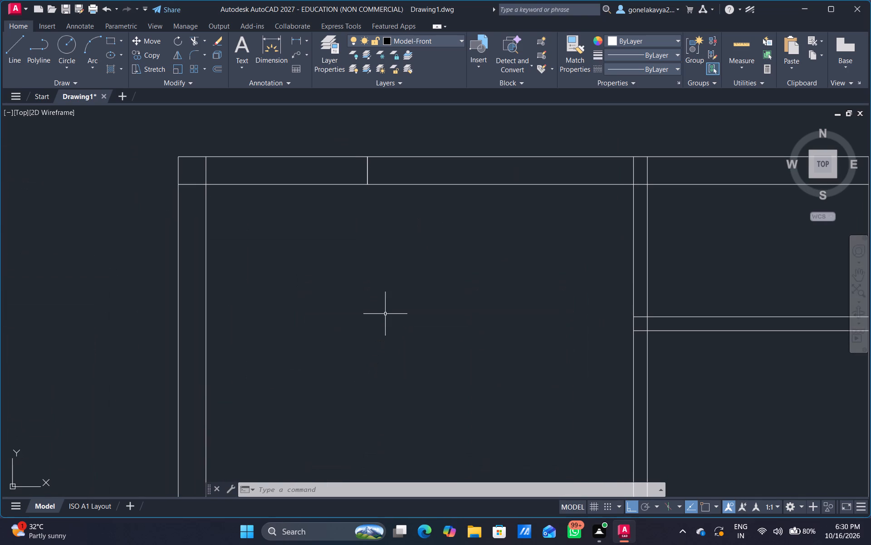
type("TR")
key("space")
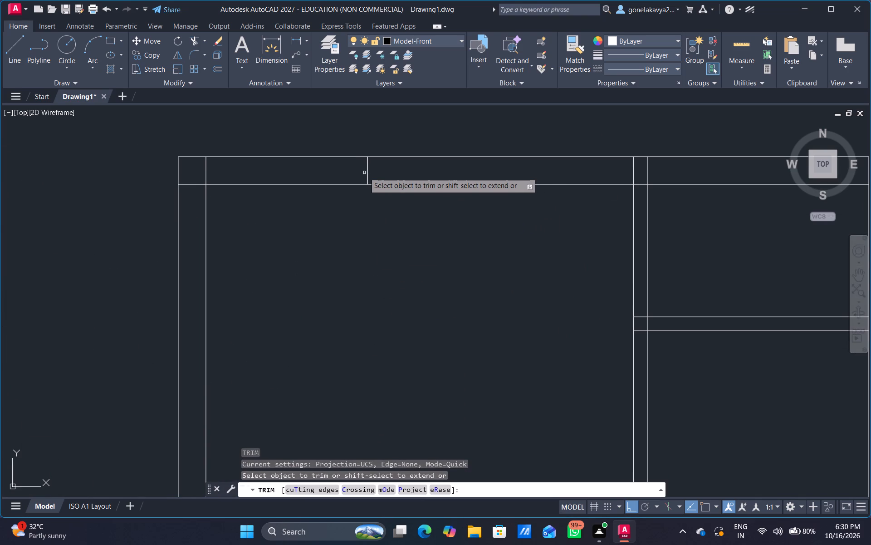
left_click(375, 176)
left_click(362, 175)
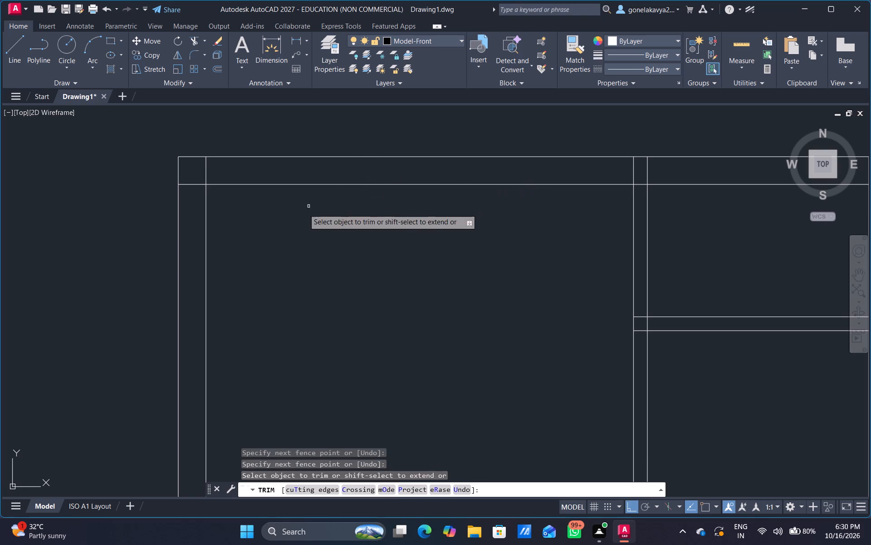
Trim the overlapping inner wall lines out of the outer walls at the second plan's upper-left corner.
middle_click_drag(309, 214, 640, 270)
scroll(551, 228, "up", 2)
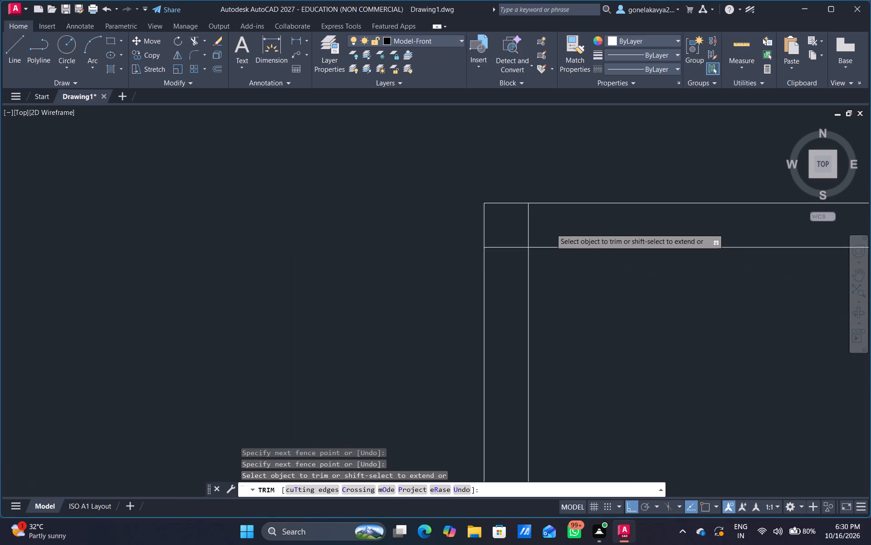
scroll(551, 228, "up", 2)
left_click_drag(401, 258, 372, 362)
left_click_drag(406, 244, 554, 213)
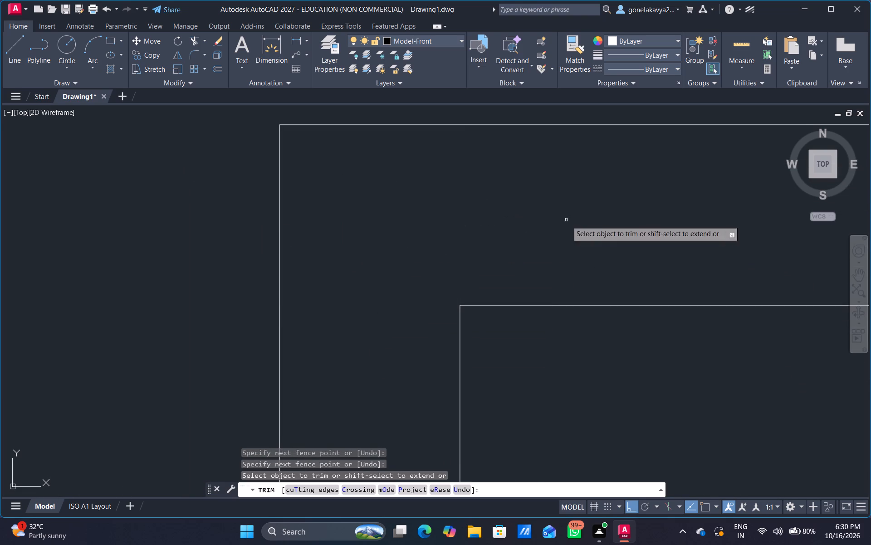
Trim both lines of the upper vertical partition where they run through the top outer wall.
scroll(591, 233, "down", 5)
middle_click_drag(680, 297, 391, 266)
middle_click_drag(535, 254, 504, 291)
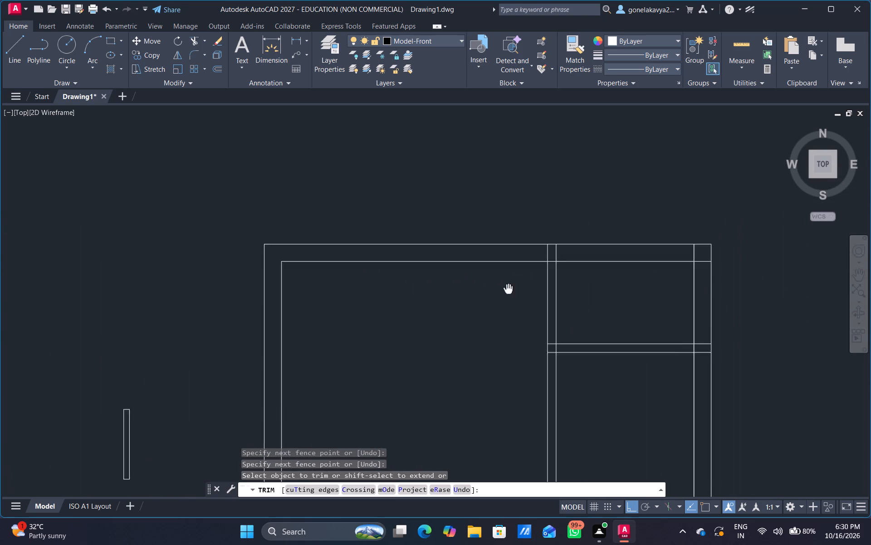
middle_click_drag(504, 291, 446, 292)
scroll(461, 280, "up", 2)
middle_click_drag(461, 280, 391, 317)
left_click_drag(476, 259, 455, 253)
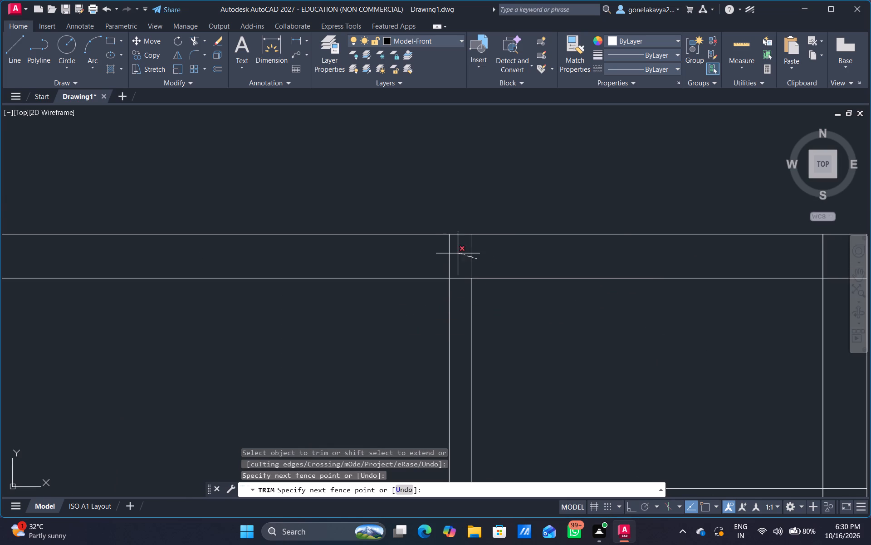
left_click_drag(455, 253, 435, 253)
scroll(596, 342, "down", 1)
middle_click_drag(587, 299, 582, 297)
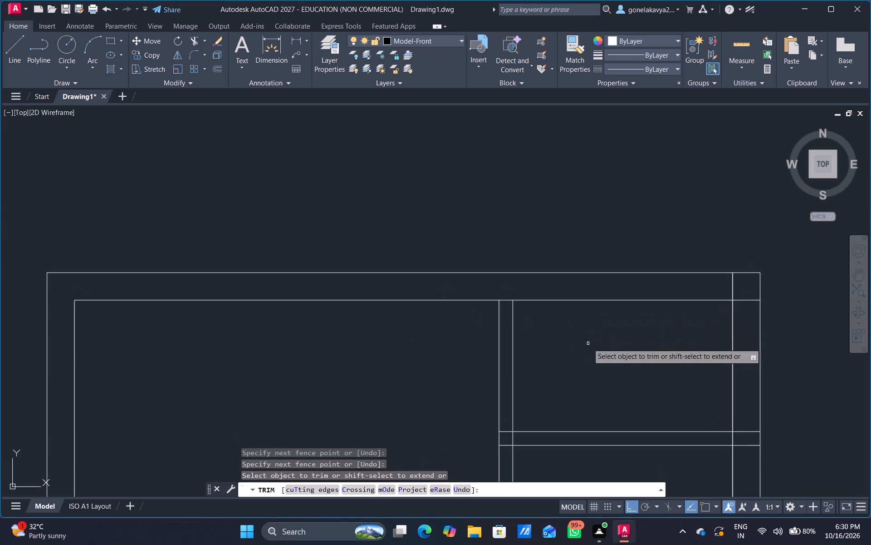
middle_click_drag(583, 361, 574, 272)
key("grave")
key("Escape")
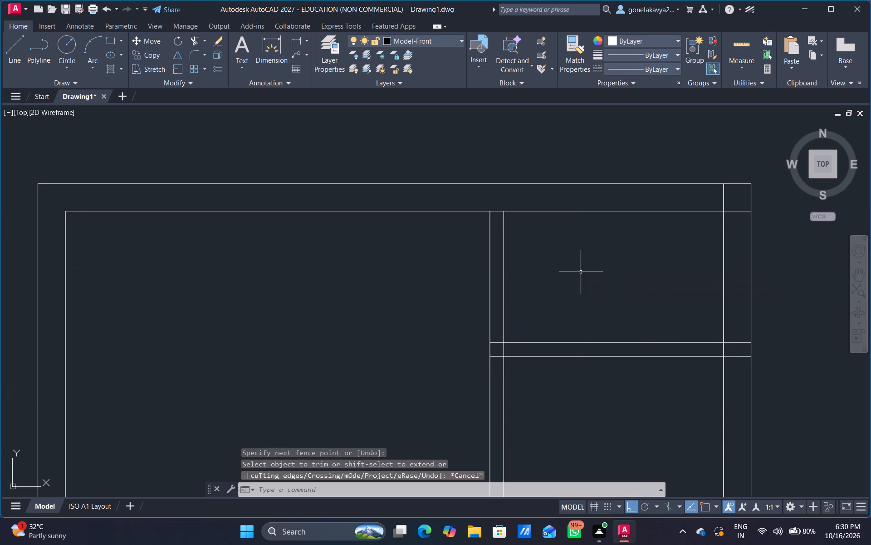
key("Escape")
Offset the inner line of the second plan's top outer wall 3" downward.
key("o")
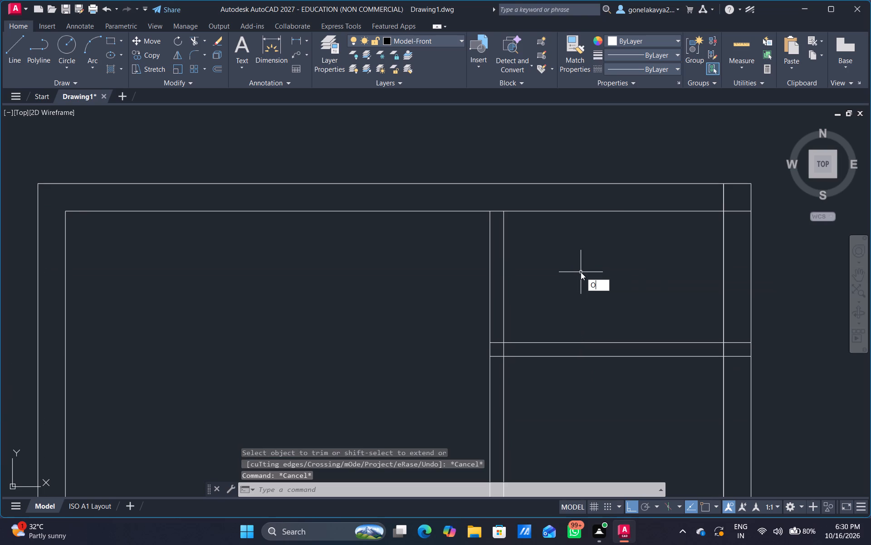
key("Return")
type("3\"")
key("Return")
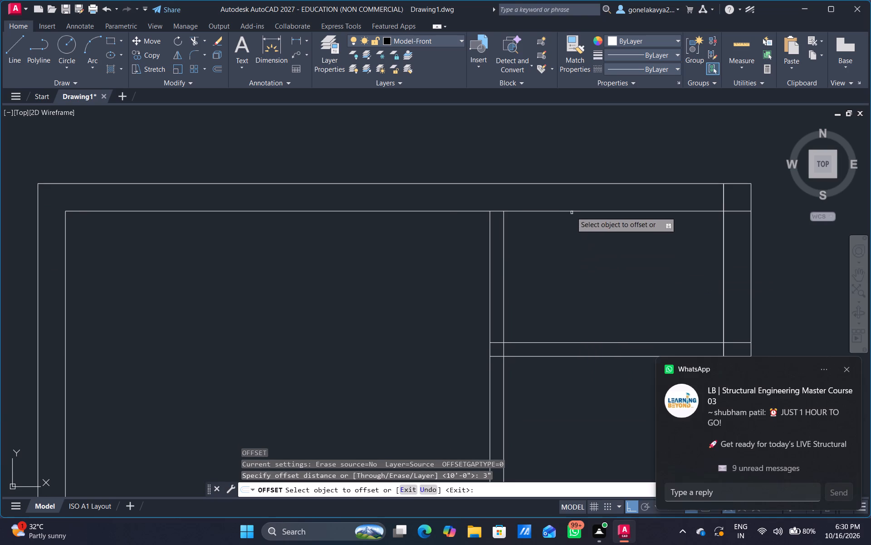
left_click(572, 211)
left_click(566, 239)
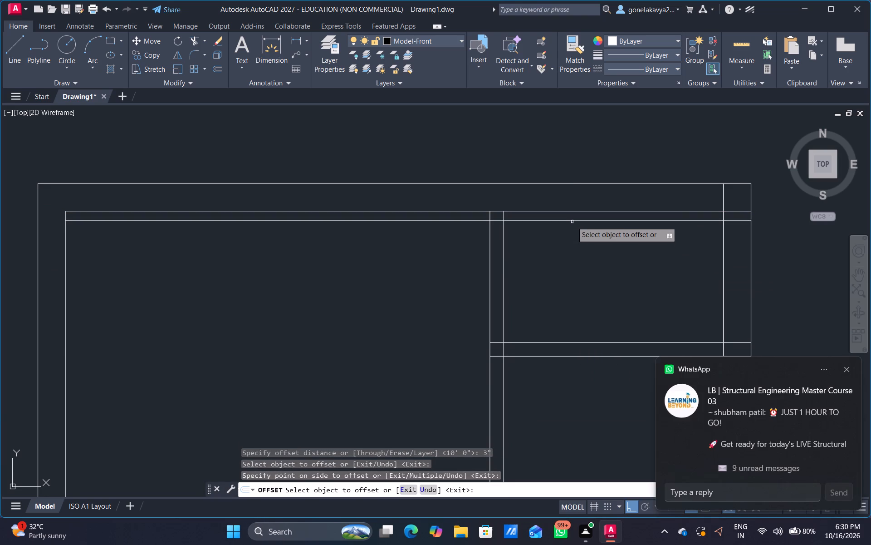
Offset the new line below the top wall 3' downward to set the door opening's width.
left_click(570, 221)
type("3'")
key("Return")
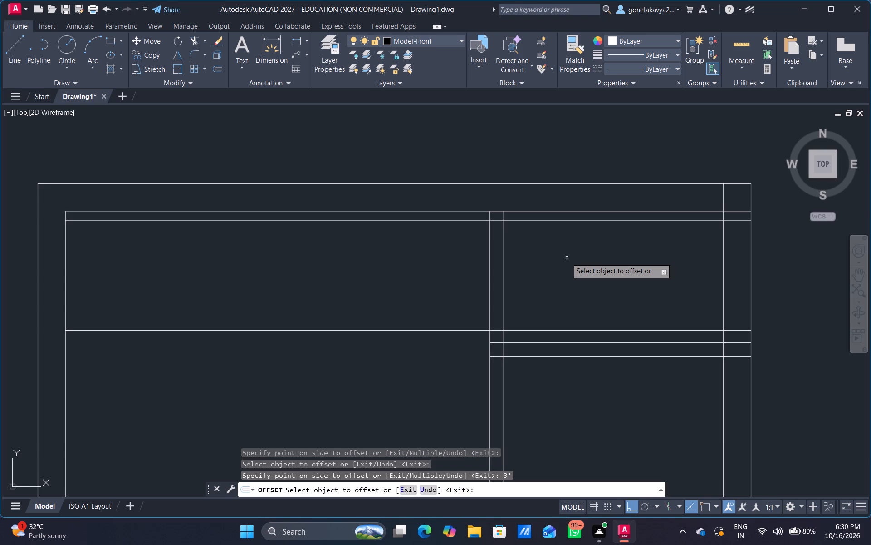
key("Escape")
Cut the door opening in the upper vertical partition, trimming the partition lines between the offset lines and their excess in the adjoining rooms.
type("TR")
key("space")
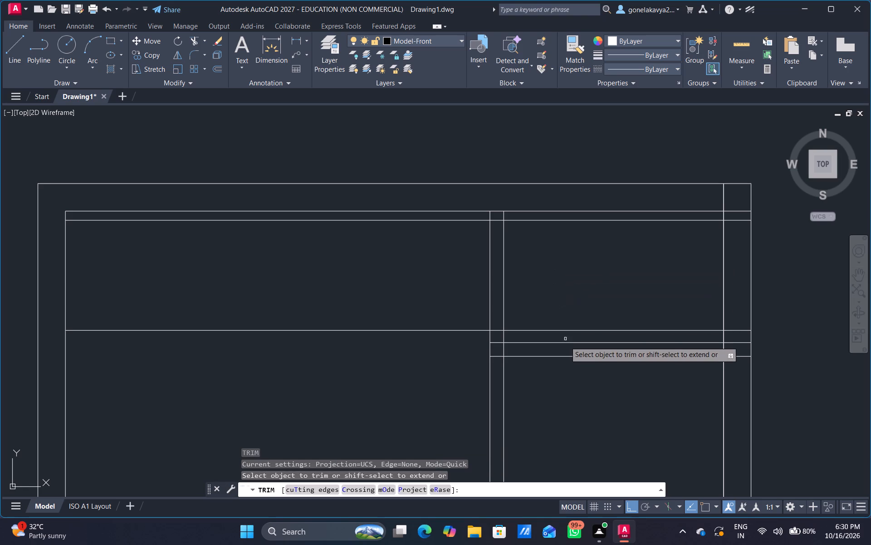
left_click_drag(573, 334, 584, 296)
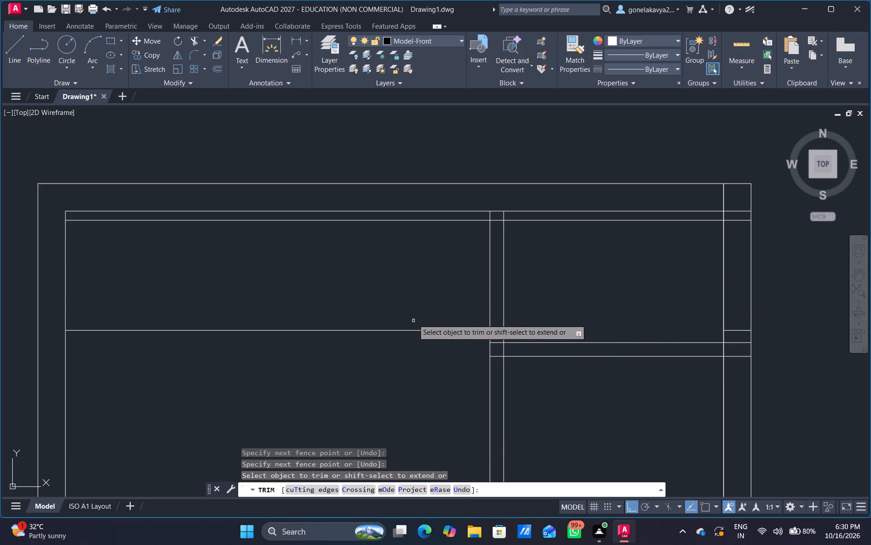
left_click_drag(413, 310, 429, 372)
left_click_drag(475, 302, 593, 289)
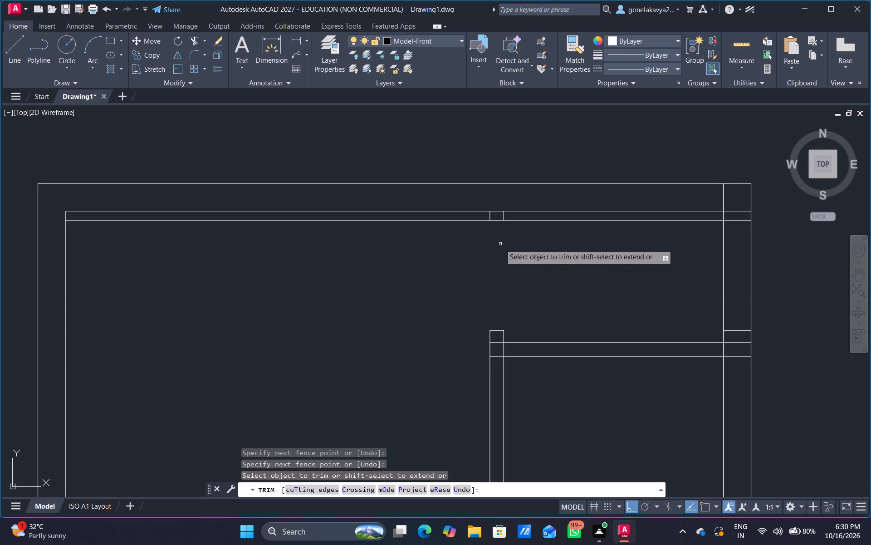
left_click_drag(551, 218, 550, 228)
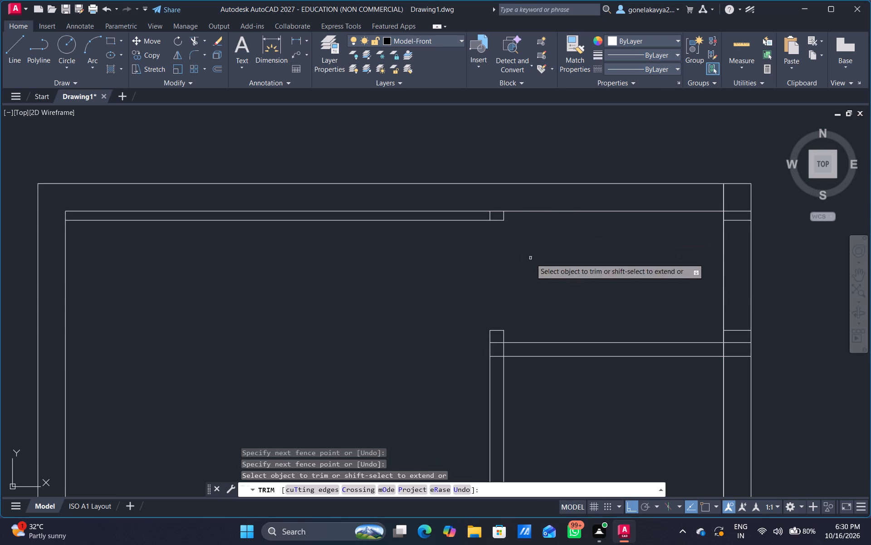
Trim the crossing lines at the junction of the upper vertical partition and the upper-right room's horizontal partition.
middle_click_drag(521, 267, 513, 221)
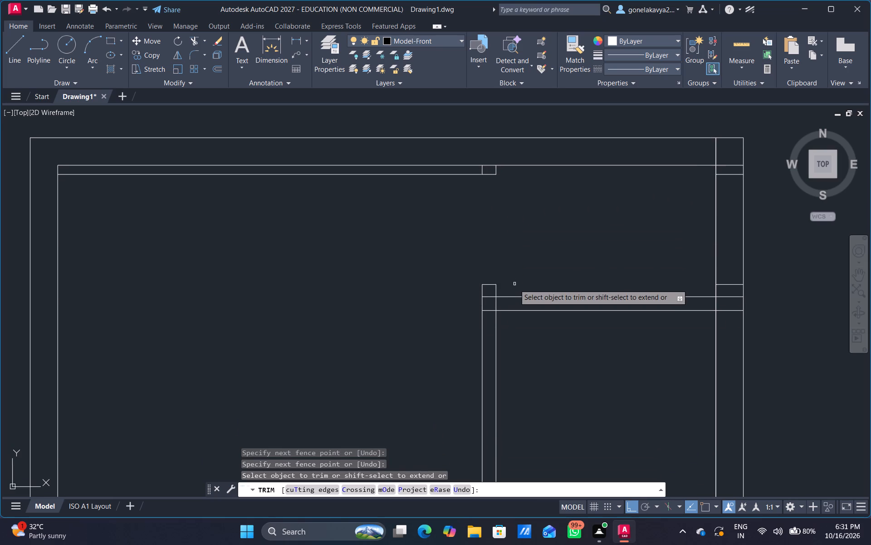
scroll(514, 284, "up", 3)
left_click_drag(420, 324, 401, 410)
left_click_drag(446, 364, 478, 364)
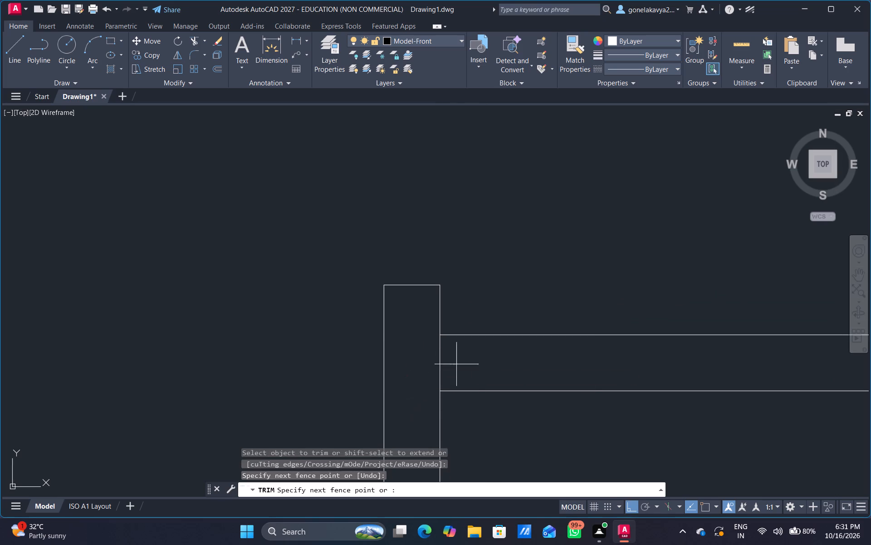
left_click_drag(478, 364, 493, 371)
left_click_drag(467, 367, 421, 377)
Trim the remaining part of the 3" offset line across the upper-left room, up to the door opening's short stub.
scroll(578, 270, "down", 2)
middle_click_drag(514, 199, 512, 279)
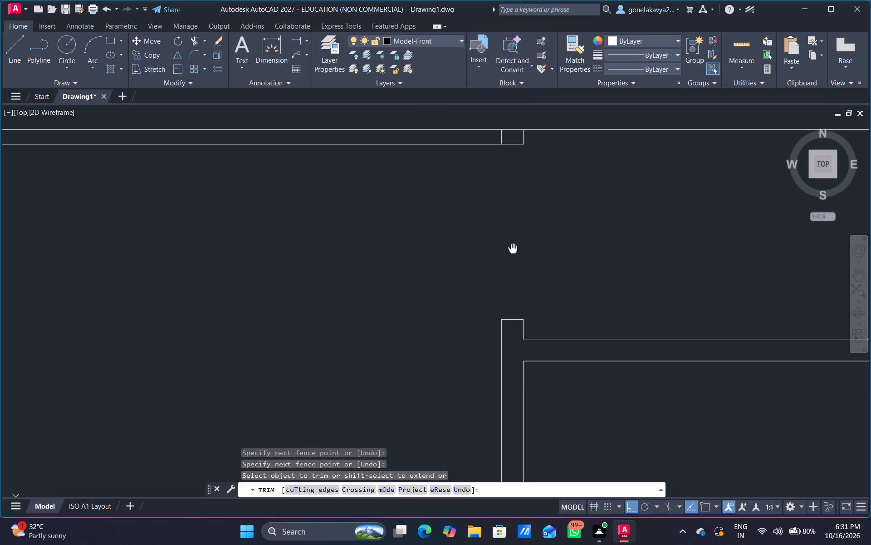
middle_click_drag(512, 279, 509, 381)
scroll(509, 381, "down", 1)
left_click_drag(460, 317, 461, 335)
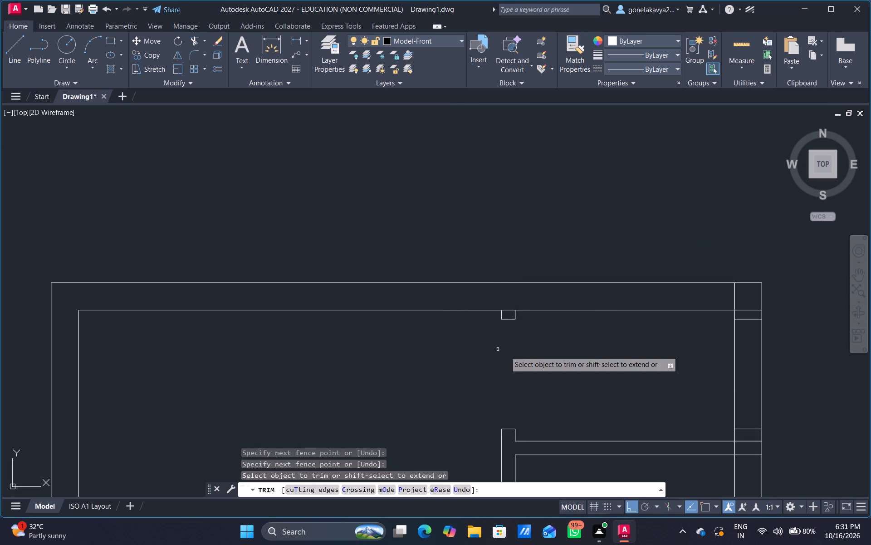
Trim the crossing inner wall lines and leftover 3" offset segment out of the outer walls at the upper-right corner.
scroll(561, 367, "down", 1)
middle_click_drag(563, 375, 506, 327)
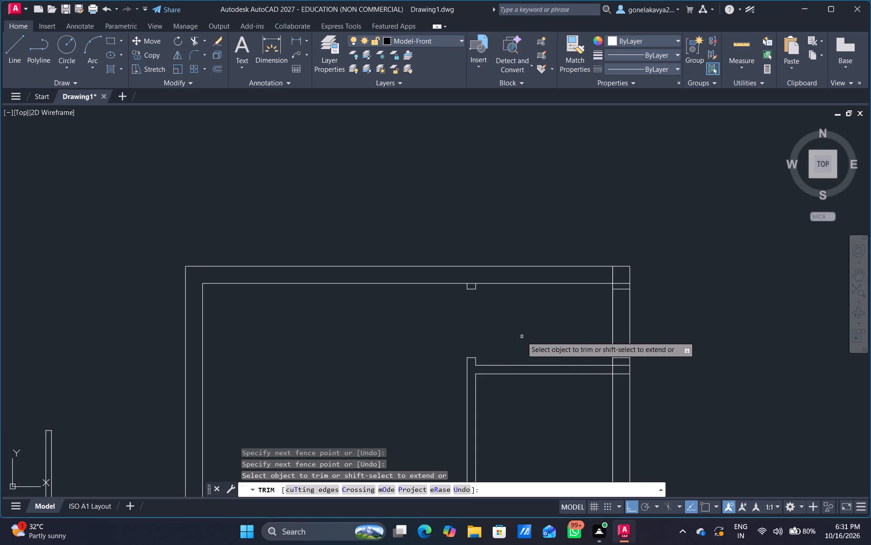
scroll(522, 337, "up", 2)
middle_click_drag(503, 369, 430, 371)
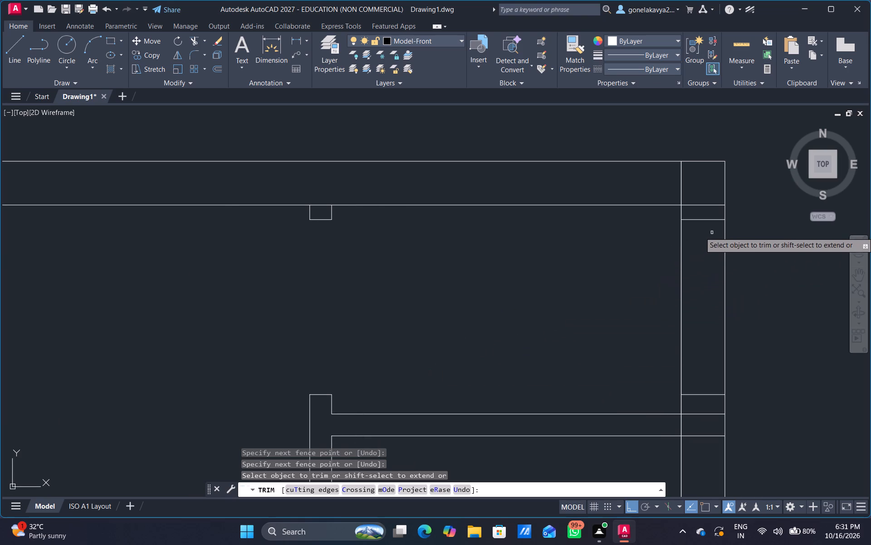
left_click_drag(704, 234, 713, 187)
left_click_drag(688, 181, 660, 193)
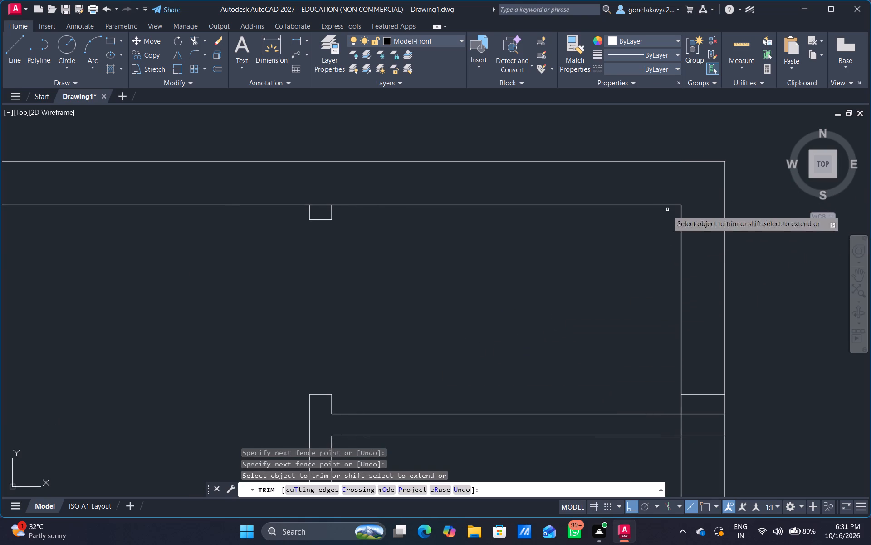
Extend the right line of the upper vertical partition up across the door opening to the stub at the top wall.
middle_click_drag(508, 298, 532, 277)
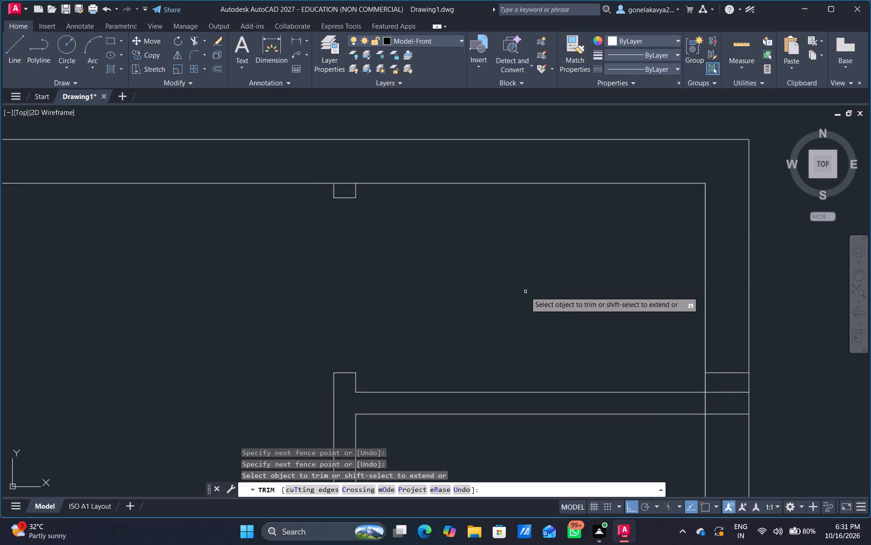
type("EX")
key("space")
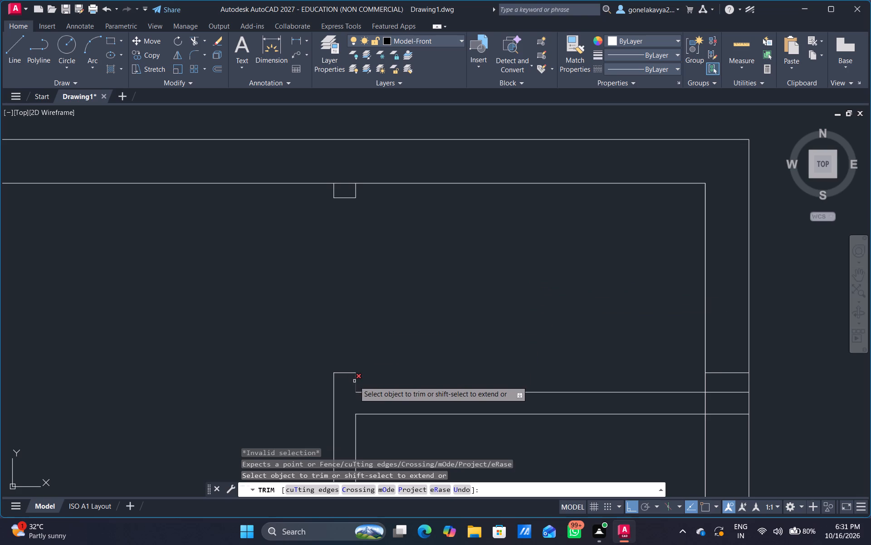
key("Escape")
type("EX")
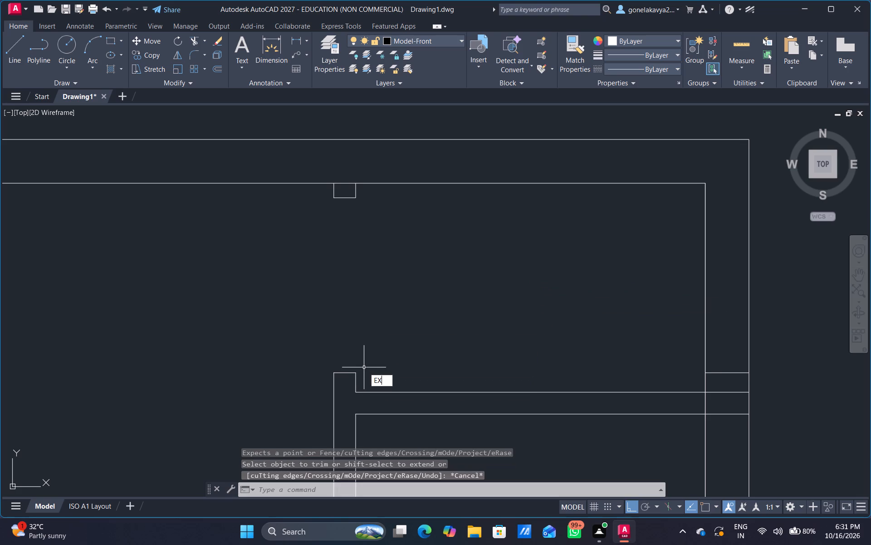
key("space")
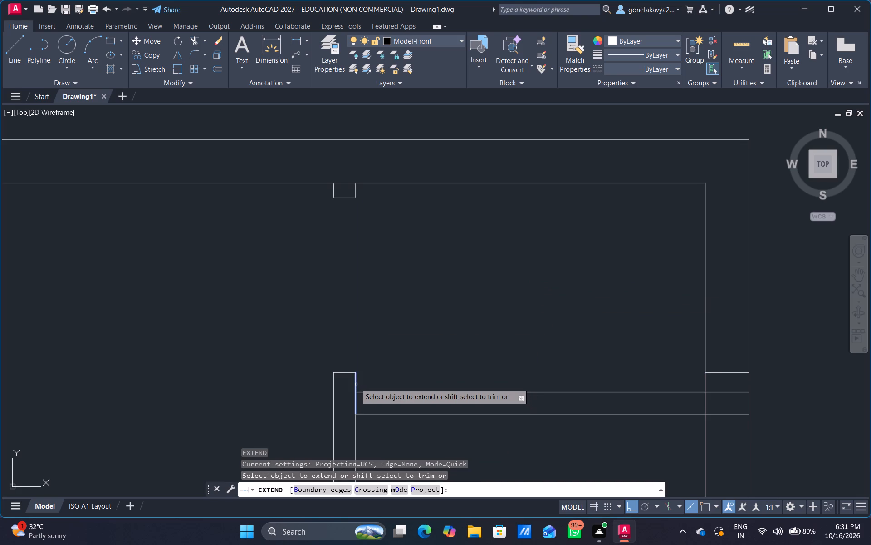
left_click(355, 382)
scroll(454, 319, "down", 3)
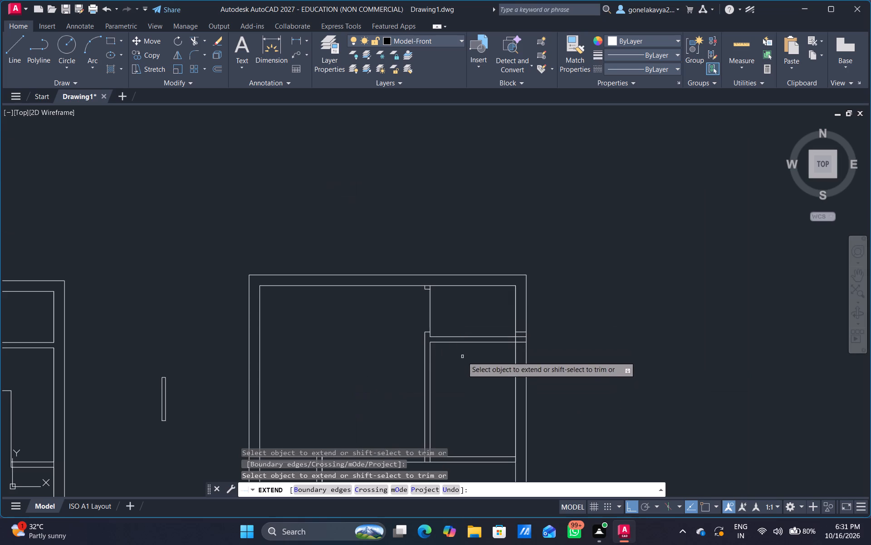
middle_click_drag(462, 357, 468, 257)
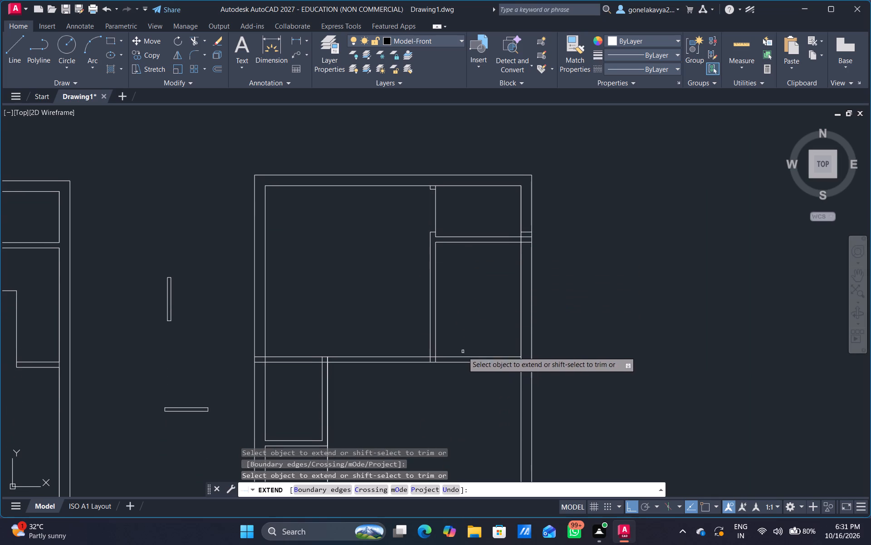
middle_click_drag(472, 312, 412, 312)
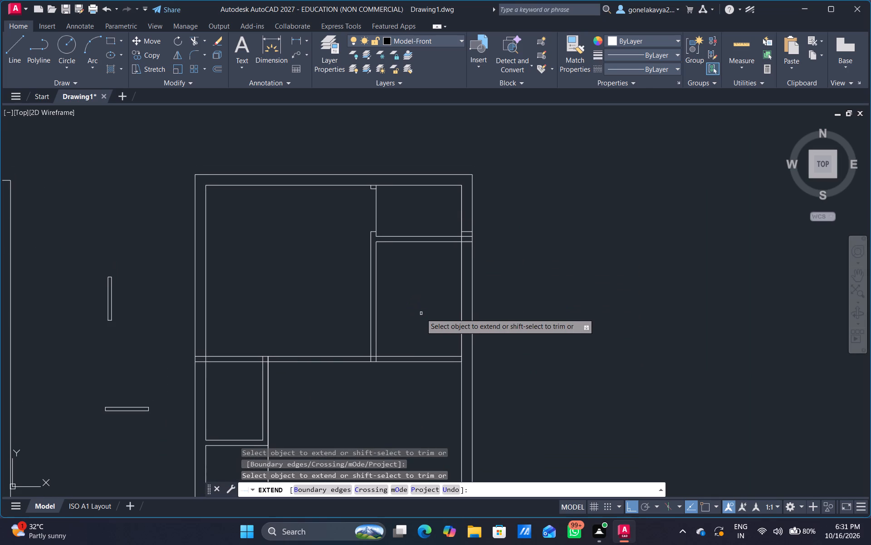
key("Escape")
scroll(423, 304, "up", 1)
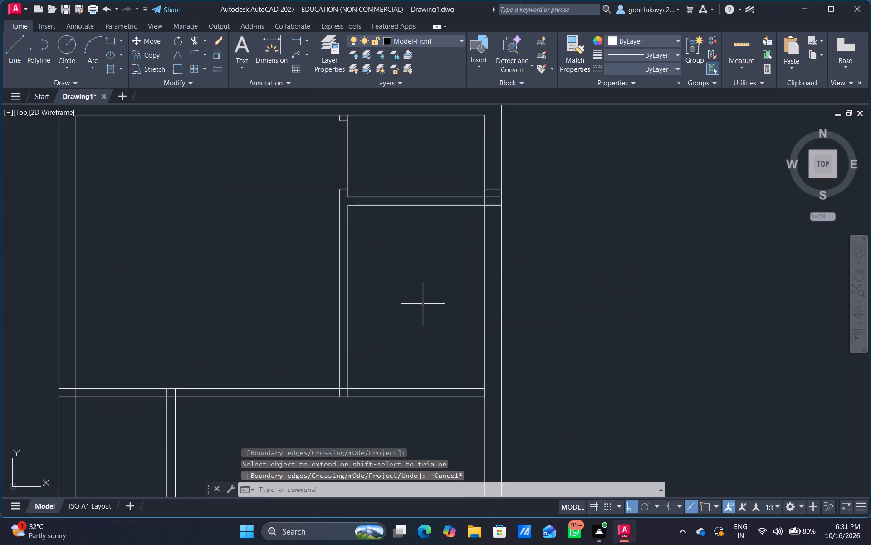
Offset the right outer wall's inner line 3' into the room, and the upper-right horizontal partition's lower line 3' down.
key("o")
key("Return")
type("3'")
key("Return")
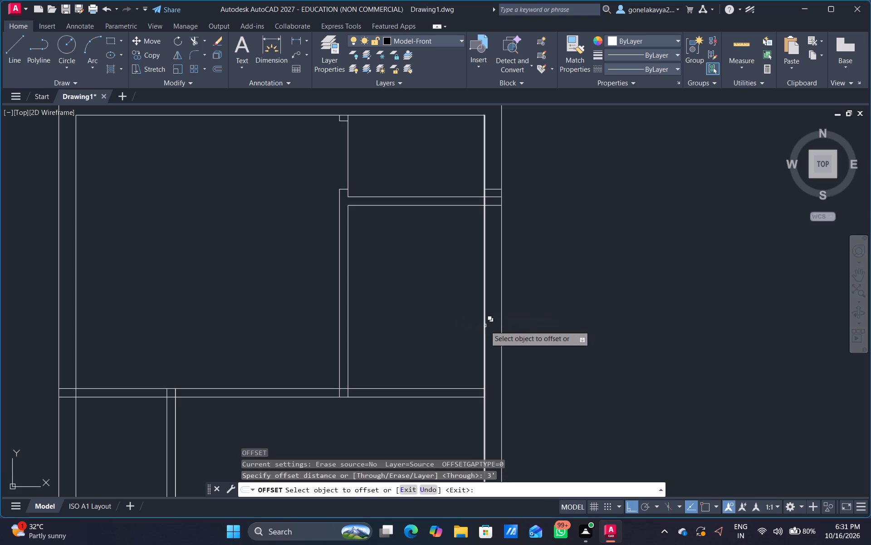
left_click(485, 326)
left_click(427, 325)
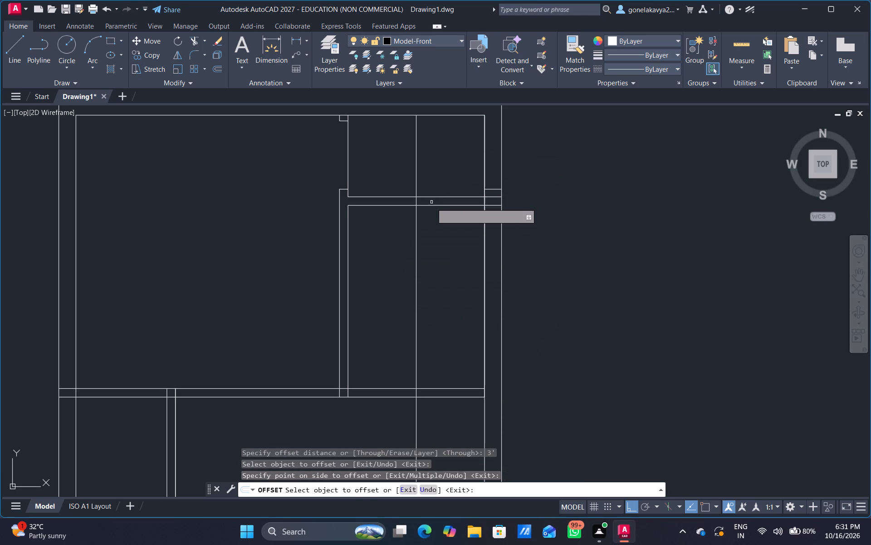
left_click(433, 206)
left_click(434, 227)
key("Escape")
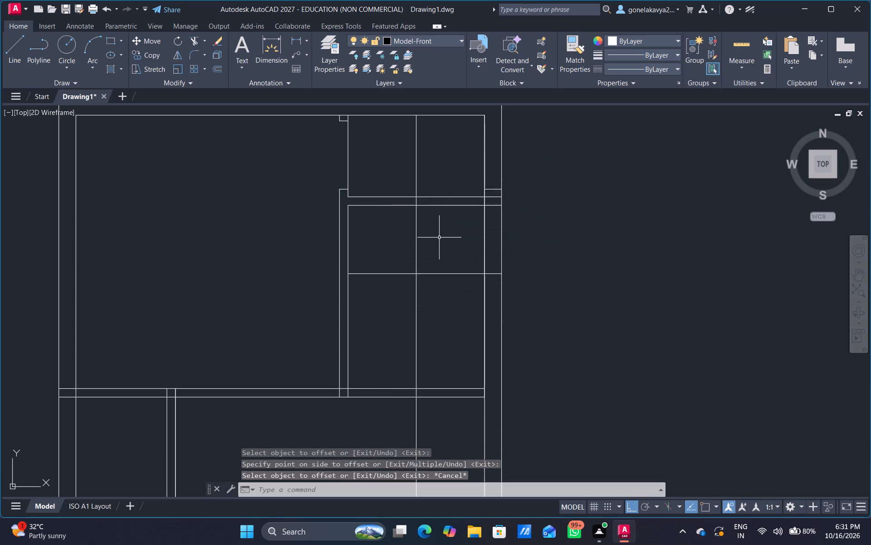
Trim the two 3' offset lines to a corner in the room below the upper-right partition, removing the pieces inside and above that partition.
type("TR")
key("space")
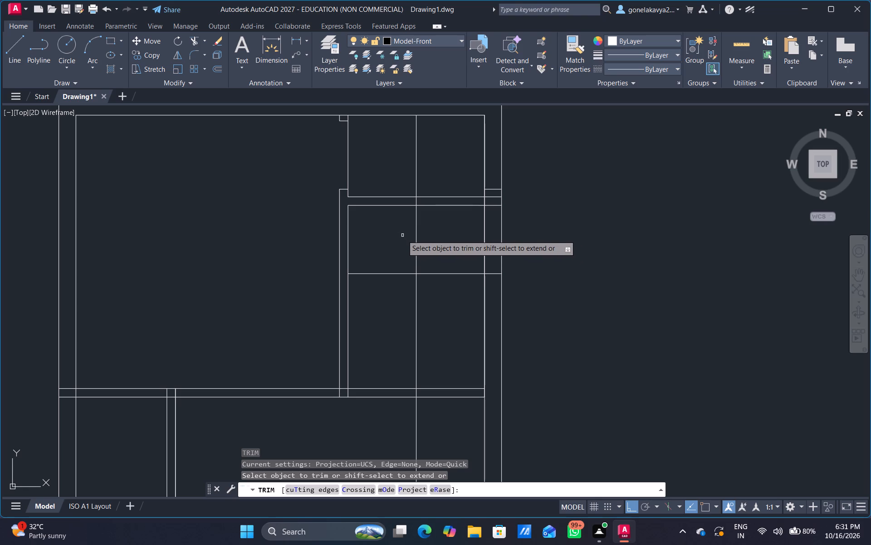
left_click_drag(402, 235, 429, 282)
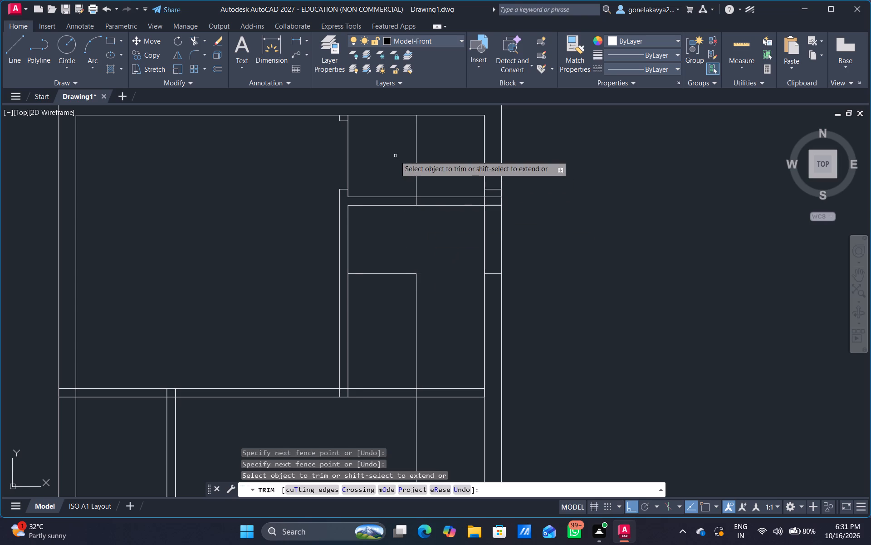
left_click_drag(395, 156, 435, 155)
scroll(406, 200, "up", 3)
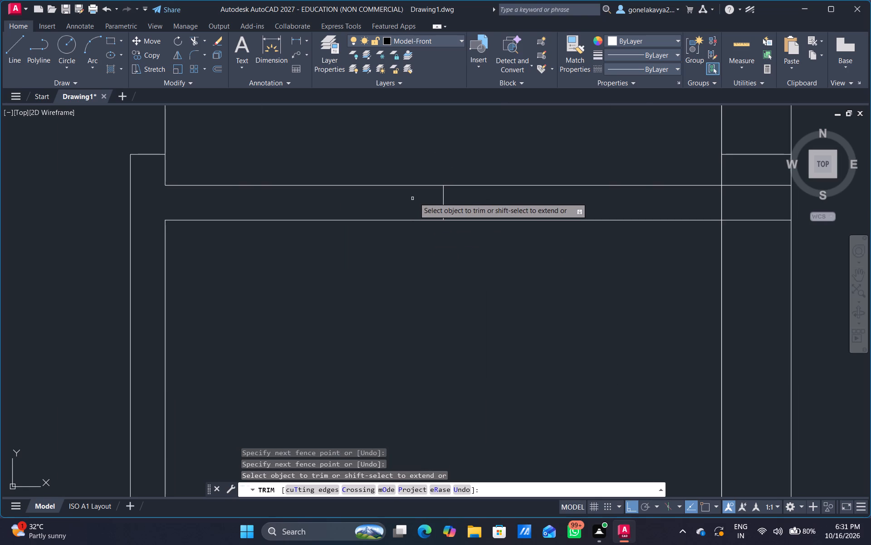
left_click(435, 204)
left_click(458, 207)
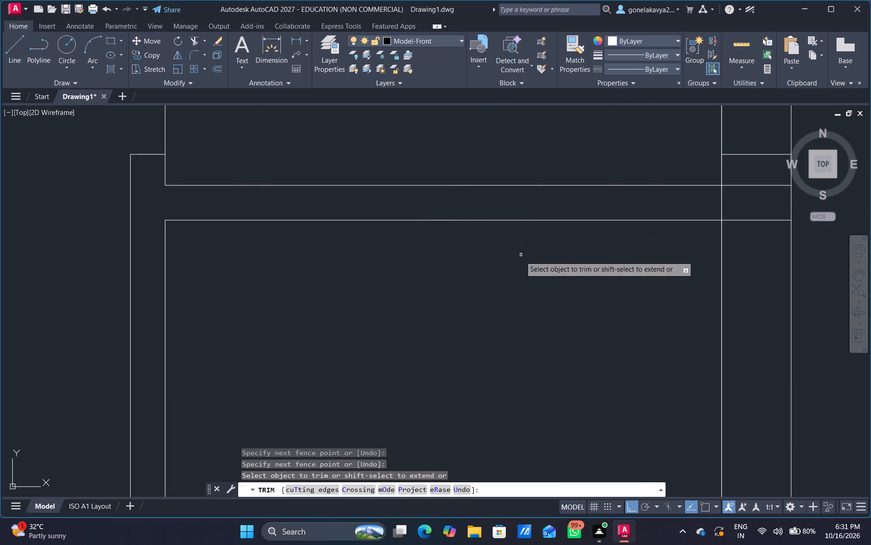
Offset the upper vertical partition's left line 3" toward the large upper-left room, and offset that copy a further 3' the same way.
scroll(517, 269, "down", 3)
middle_click_drag(519, 300, 565, 114)
left_click_drag(559, 346, 518, 380)
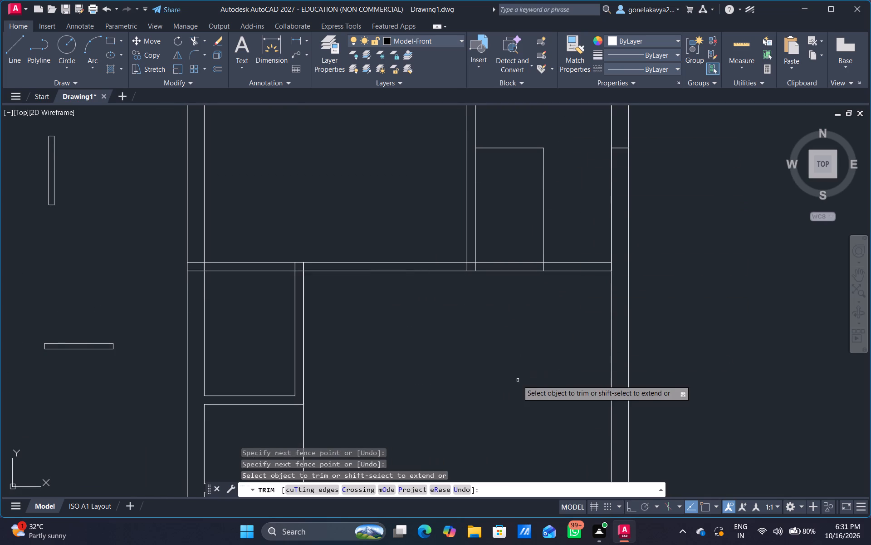
middle_click_drag(536, 321, 521, 326)
middle_click_drag(456, 297, 457, 297)
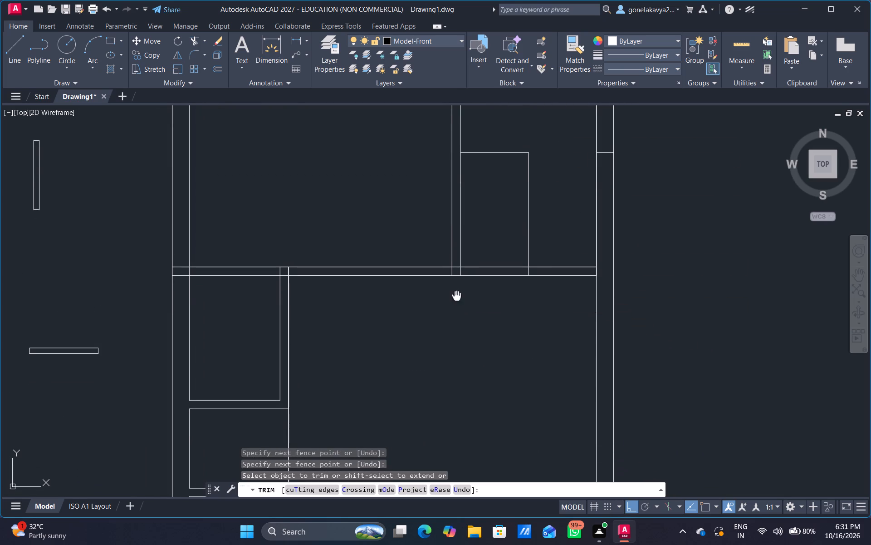
middle_click_drag(457, 297, 453, 362)
scroll(453, 362, "down", 1)
middle_click_drag(444, 388, 453, 342)
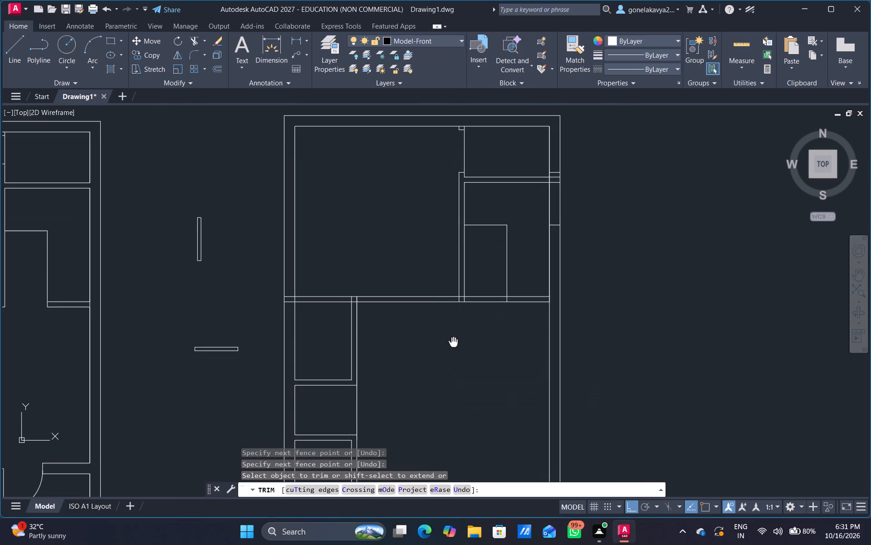
middle_click_drag(453, 342, 463, 344)
scroll(460, 334, "up", 1)
middle_click_drag(460, 334, 443, 351)
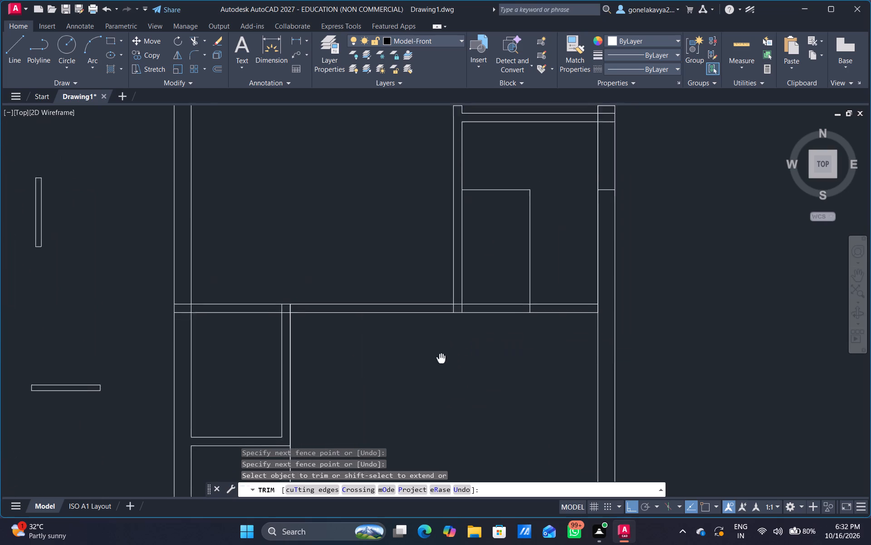
middle_click_drag(443, 351, 451, 361)
scroll(430, 350, "up", 1)
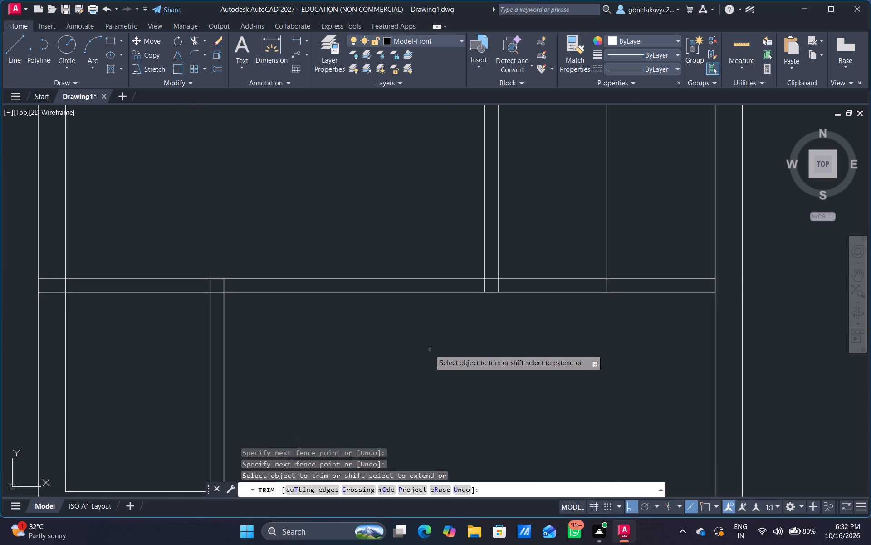
middle_click_drag(430, 350, 419, 388)
key("Escape")
key("o")
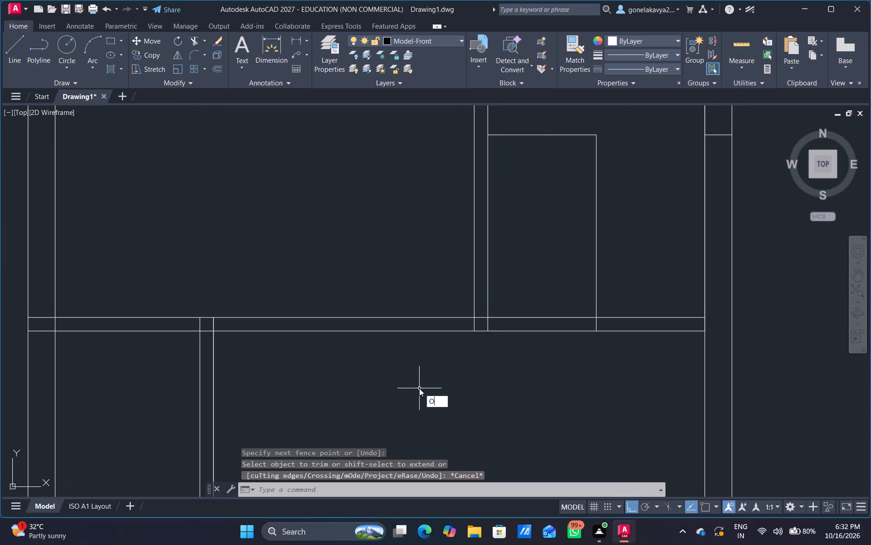
key("Return")
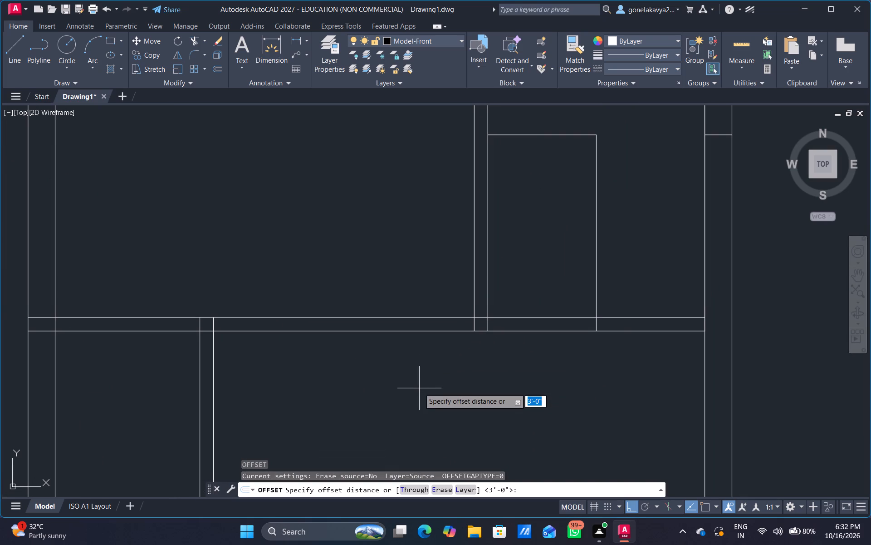
type("3\"")
key("Return")
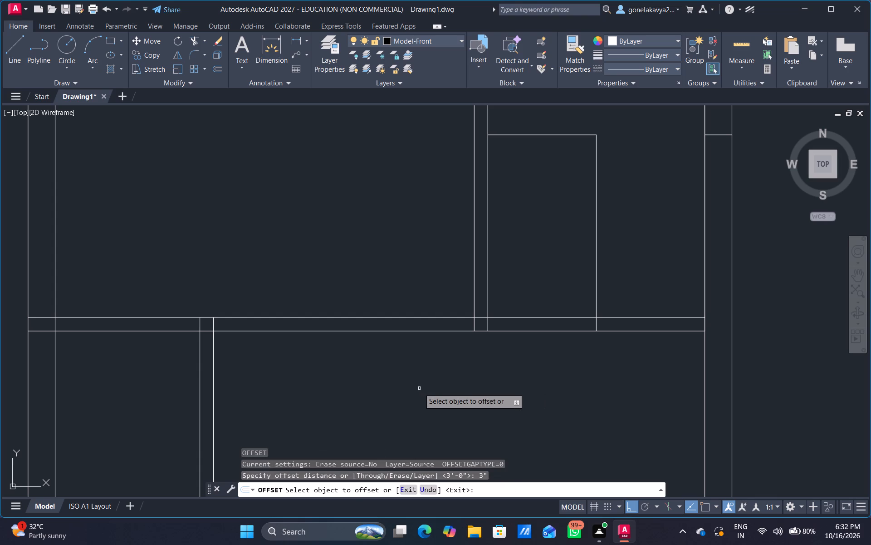
left_click(474, 298)
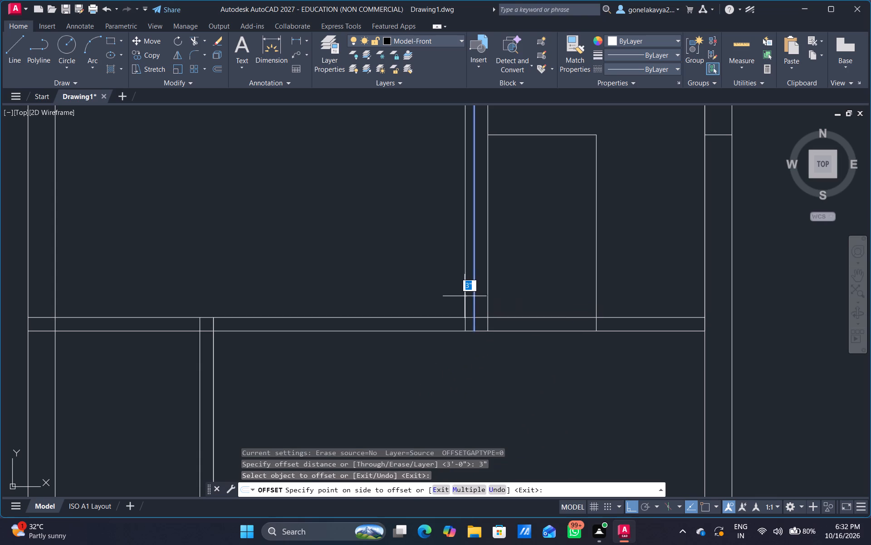
left_click(465, 296)
left_click(466, 300)
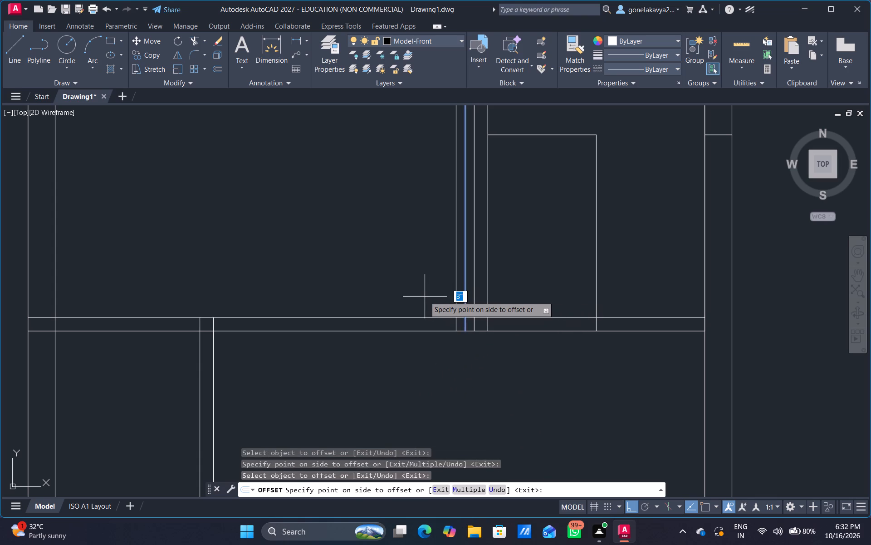
type("3'")
key("Return")
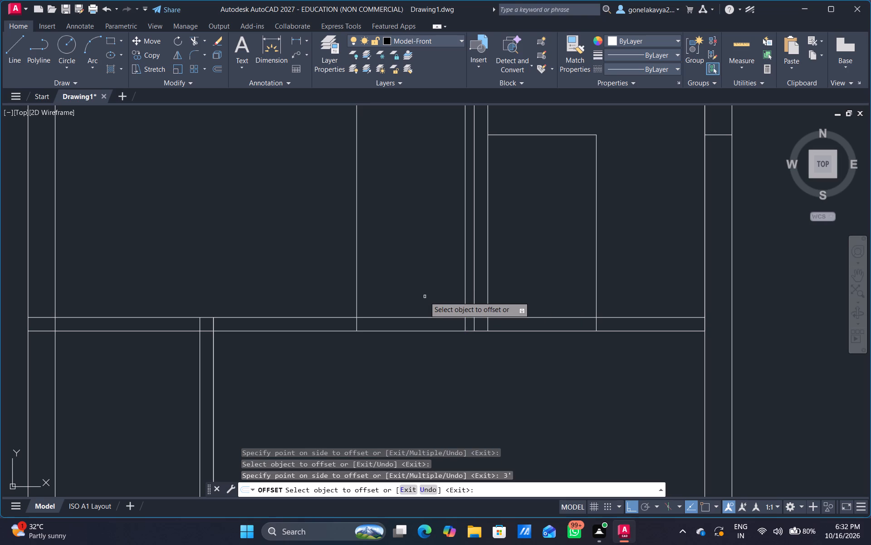
key("Escape")
Trim the 3' door opening out of the middle horizontal partition and remove the leftover offset lines above it.
type("TR")
key("space")
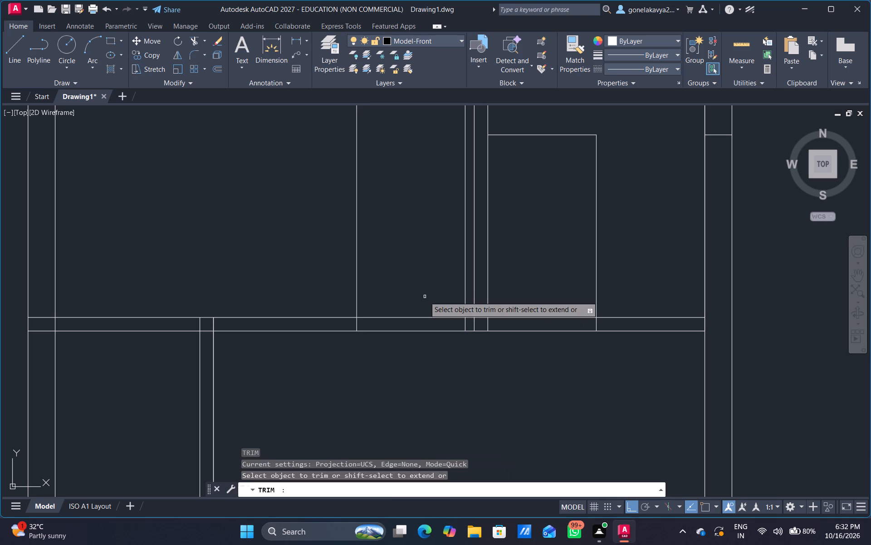
left_click_drag(425, 297, 424, 347)
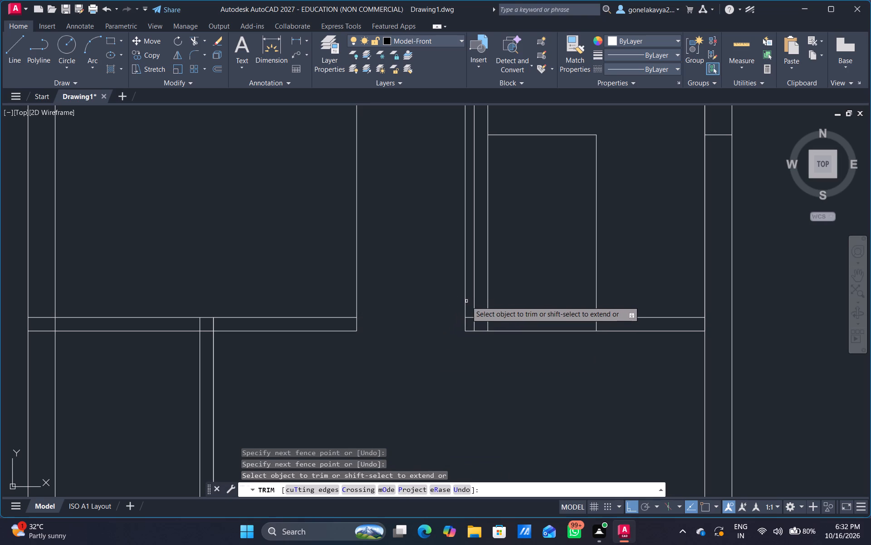
left_click_drag(466, 301, 455, 304)
scroll(428, 289, "down", 1)
middle_click_drag(428, 278, 490, 368)
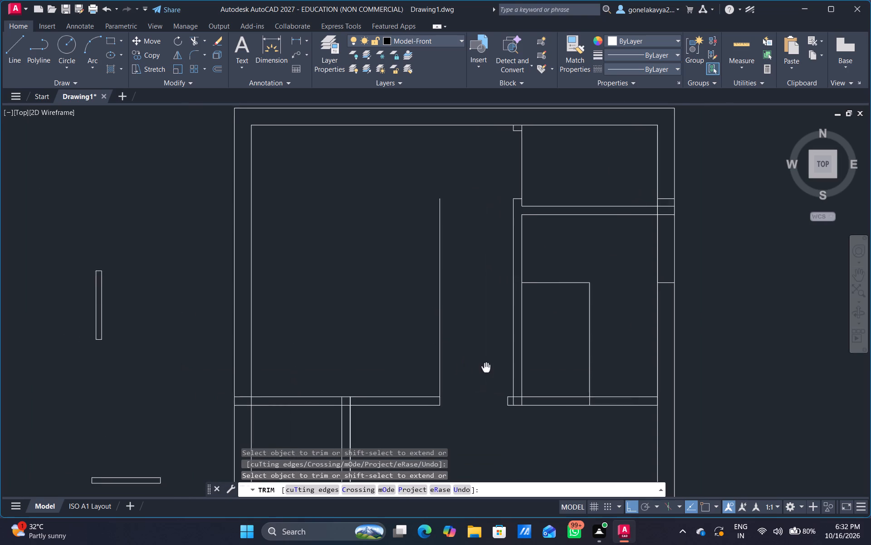
middle_click_drag(490, 368, 491, 368)
left_click_drag(428, 297, 504, 333)
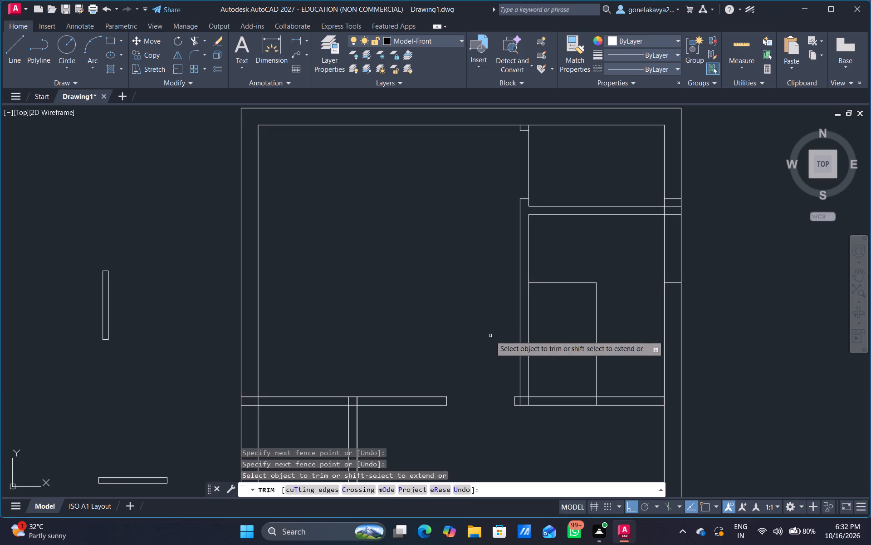
Trim the horizontal partition's upper line and the vertical partition's left line where the two partitions cross beside the new door opening.
scroll(490, 336, "down", 2)
scroll(512, 386, "up", 3)
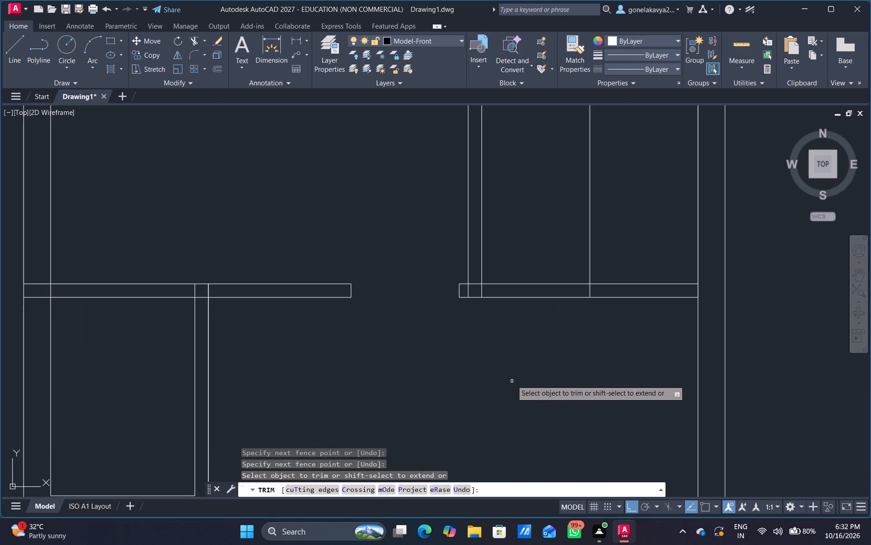
middle_click_drag(516, 379, 508, 452)
scroll(472, 407, "up", 2)
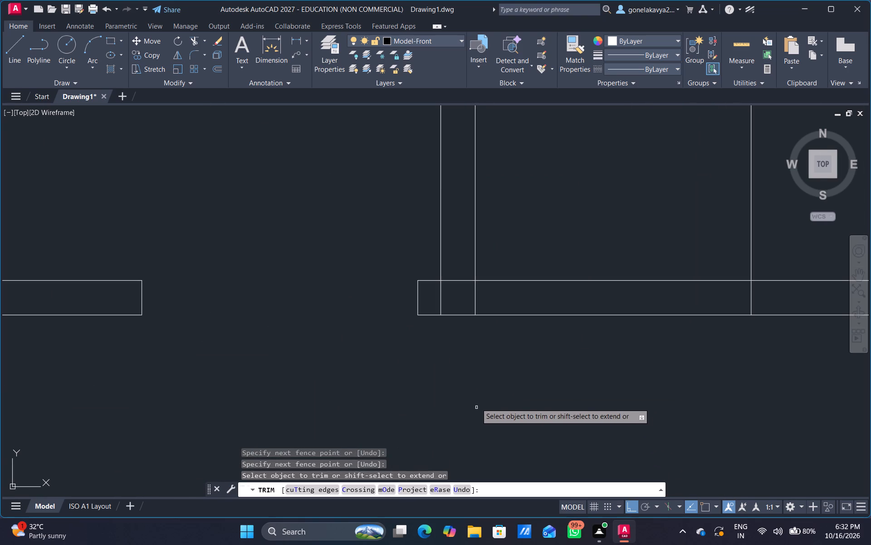
middle_click_drag(470, 390, 465, 455)
left_click_drag(458, 331, 447, 373)
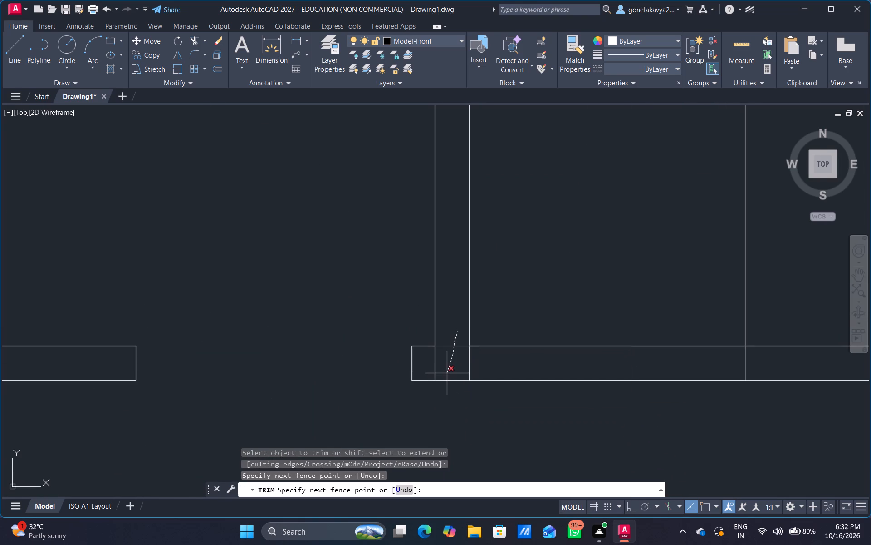
left_click_drag(447, 373, 449, 374)
middle_click_drag(450, 359, 595, 263)
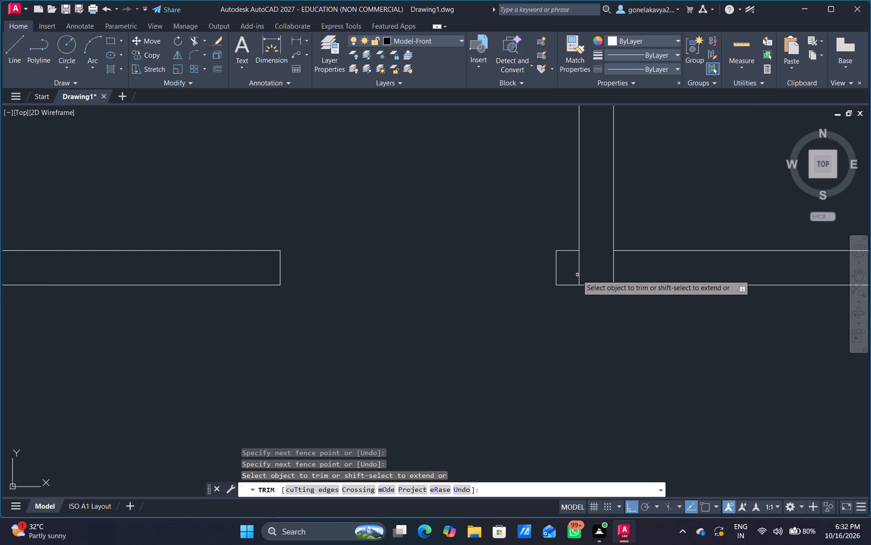
left_click_drag(577, 275, 599, 277)
Trim the end of the 3' offset vertical line out of the middle horizontal partition.
scroll(567, 317, "down", 3)
middle_click_drag(577, 366, 580, 310)
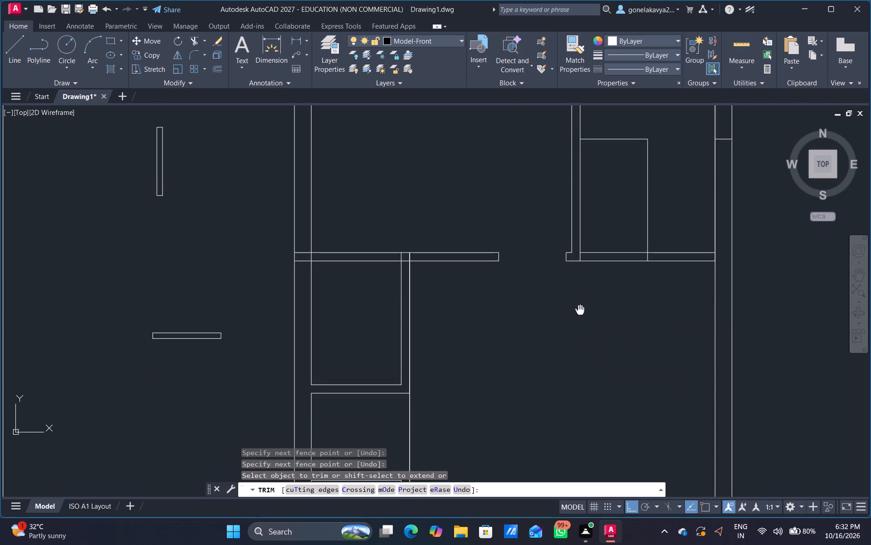
middle_click_drag(580, 310, 514, 327)
scroll(585, 288, "up", 3)
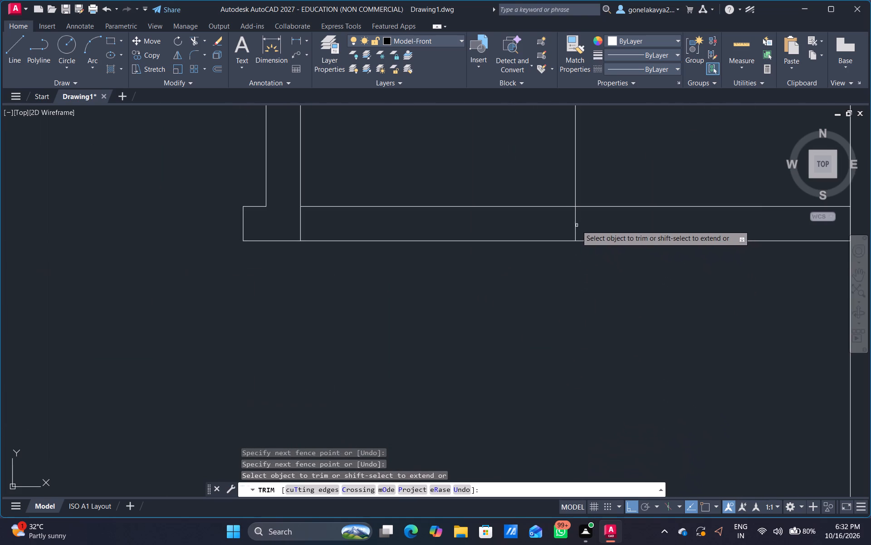
left_click_drag(573, 221, 584, 221)
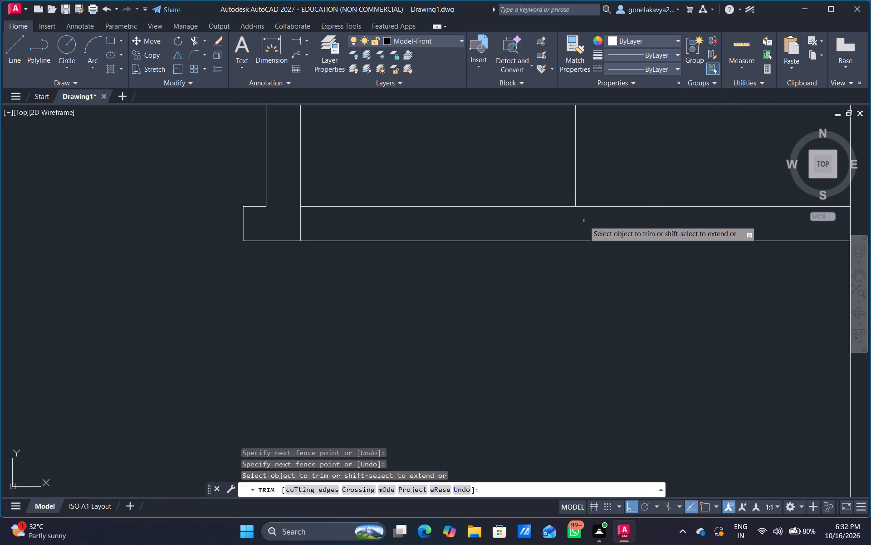
left_click(584, 221)
scroll(568, 239, "down", 3)
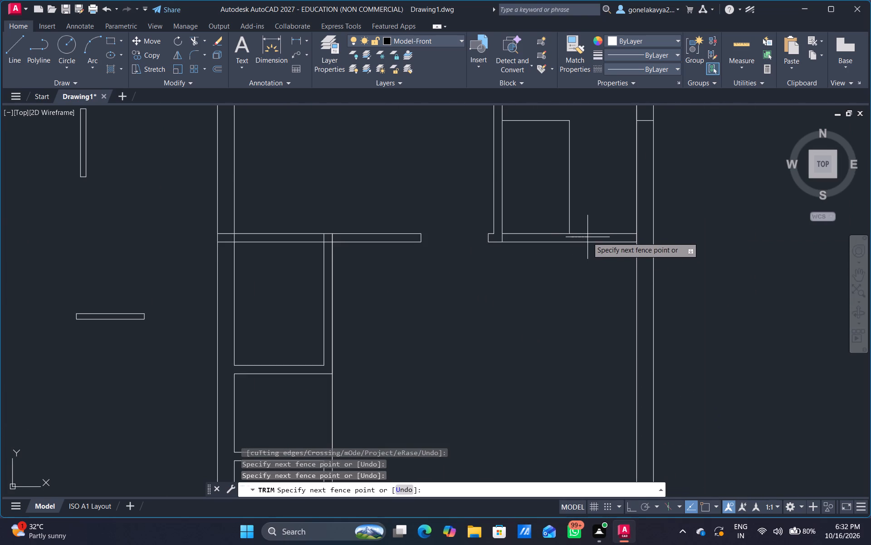
left_click(583, 237)
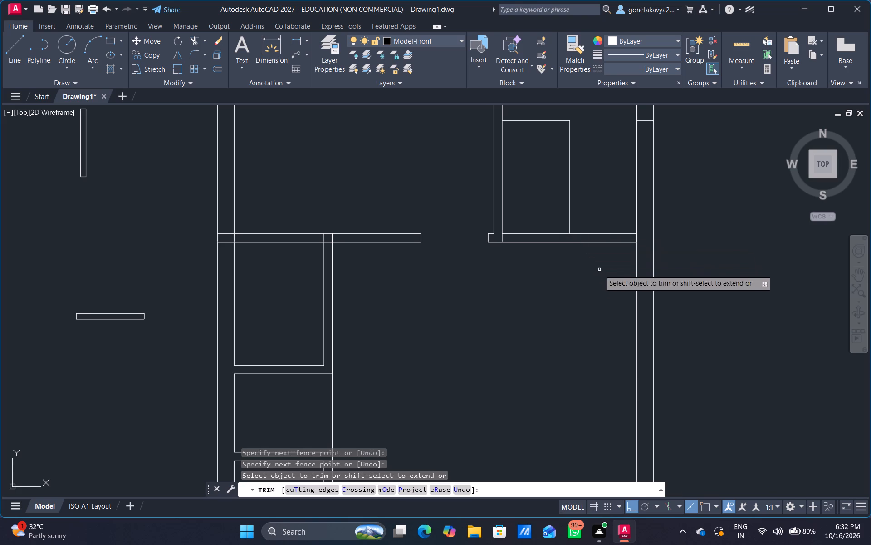
Trim the right outer wall's inner line where the middle horizontal partition meets it.
scroll(630, 244, "up", 4)
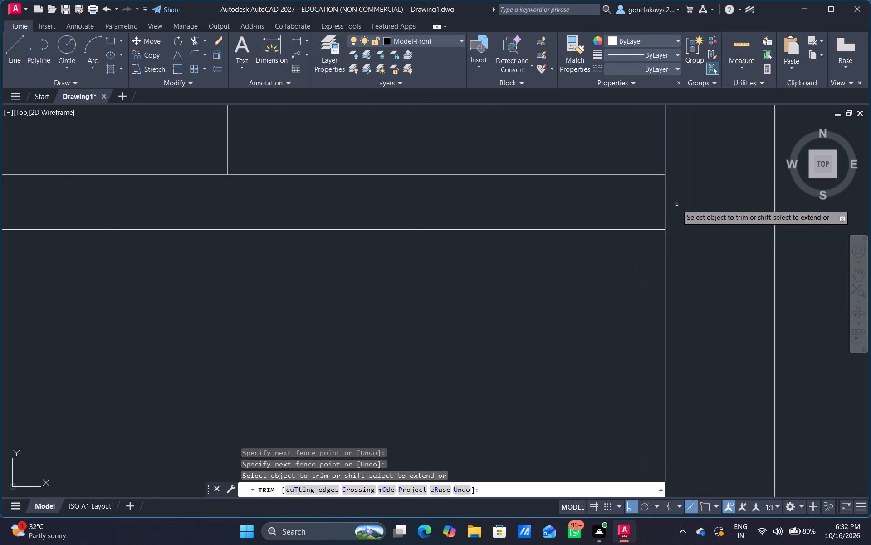
left_click_drag(658, 203, 652, 205)
left_click(689, 205)
scroll(691, 204, "down", 3)
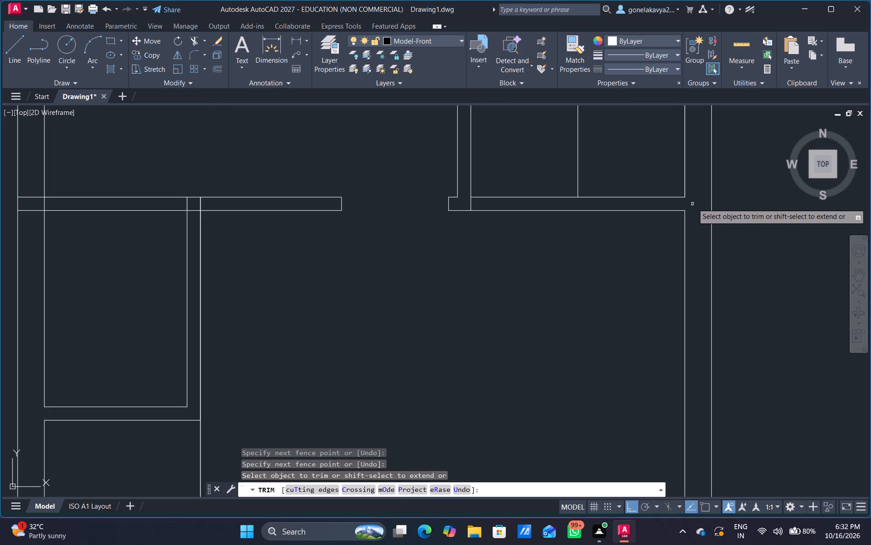
Trim the overlapping lines where the vertical partition meets the underside of the middle horizontal partition in the second plan.
middle_click_drag(494, 336, 689, 270)
scroll(691, 270, "down", 1)
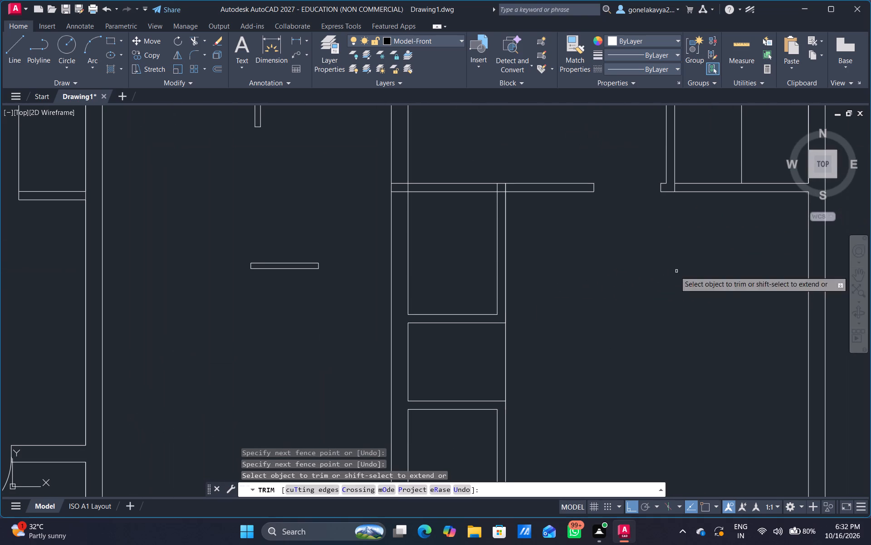
middle_click_drag(532, 246, 807, 340)
scroll(800, 277, "up", 2)
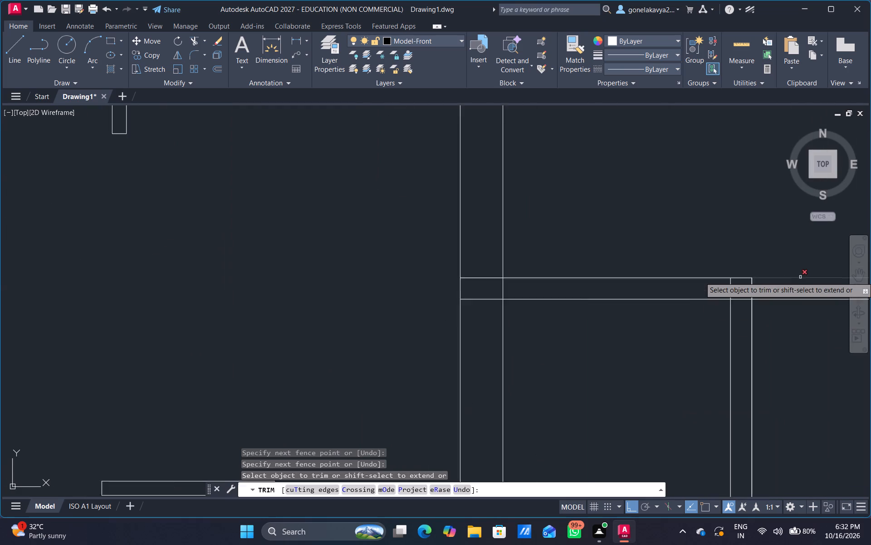
scroll(800, 277, "up", 2)
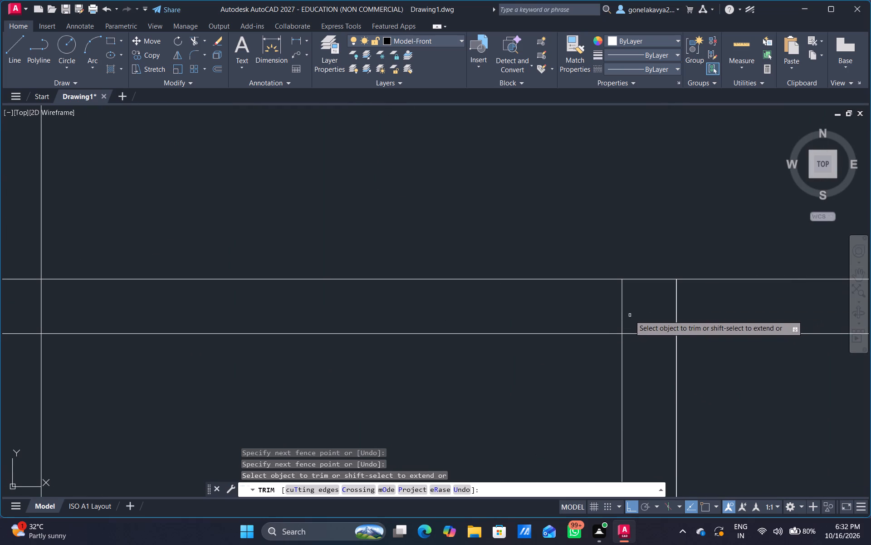
left_click_drag(614, 310, 704, 307)
left_click_drag(650, 314, 643, 367)
scroll(645, 364, "down", 4)
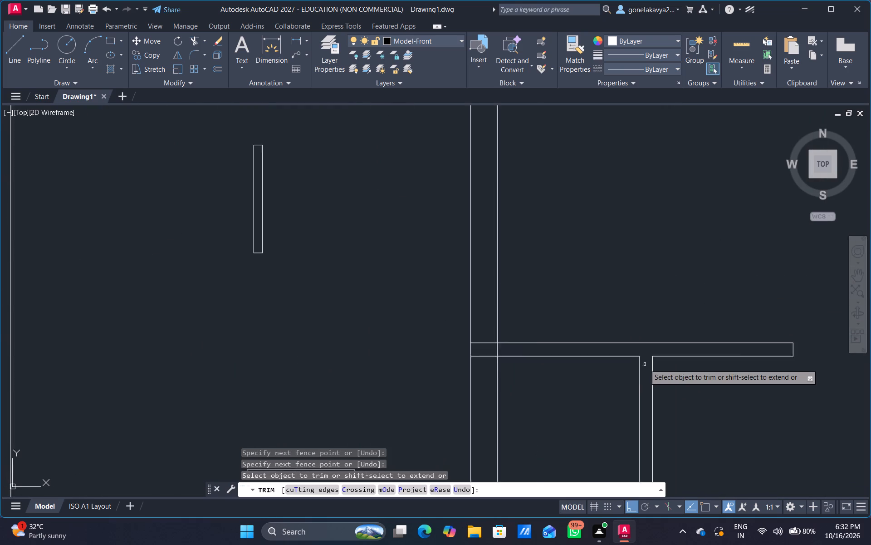
Trim the overlapping lines where the middle horizontal partition meets the second plan's left outer wall.
middle_click_drag(608, 376, 765, 352)
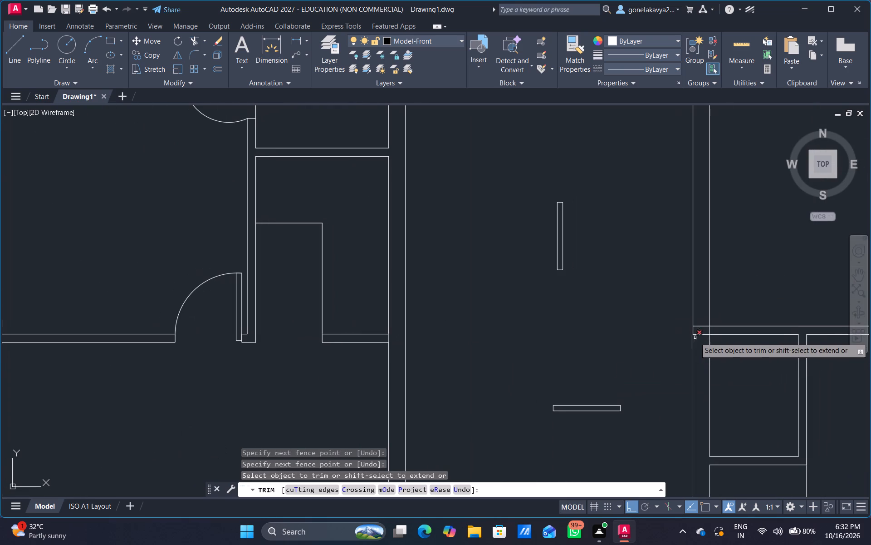
scroll(698, 331, "up", 4)
left_click_drag(718, 290, 707, 386)
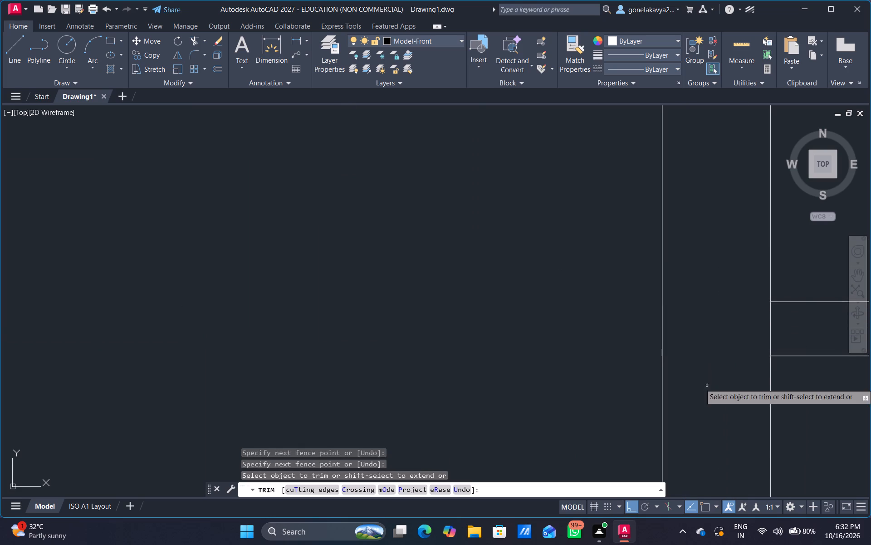
left_click_drag(794, 331, 744, 341)
scroll(783, 349, "down", 4)
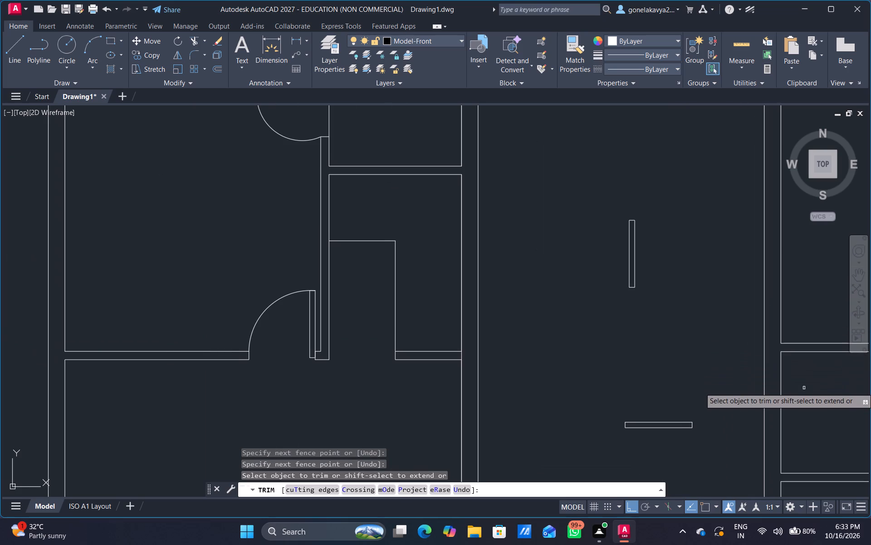
Extend the left outer wall's inner line down across the partition below the upper small room.
middle_click_drag(808, 390, 642, 282)
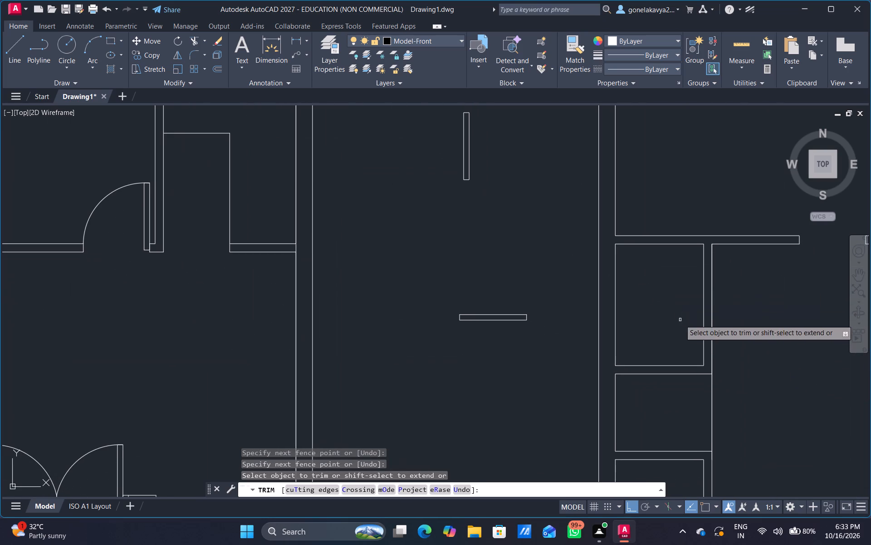
middle_click_drag(680, 319, 704, 260)
scroll(661, 324, "up", 3)
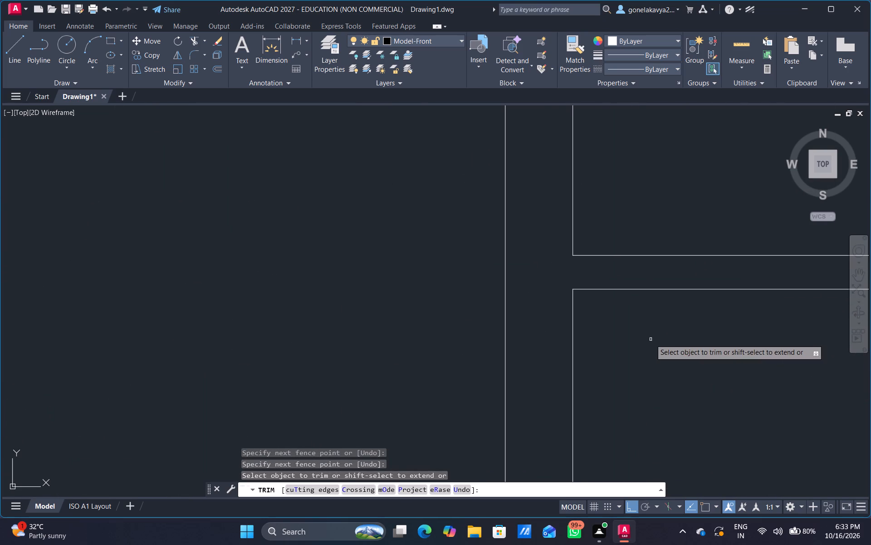
middle_click_drag(651, 340, 626, 421)
key("Escape")
type("EX")
key("space")
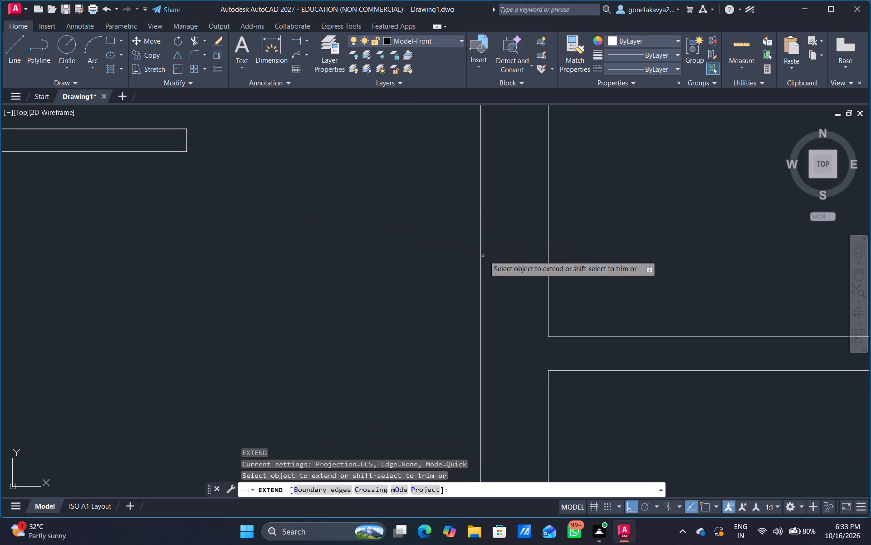
left_click(552, 297)
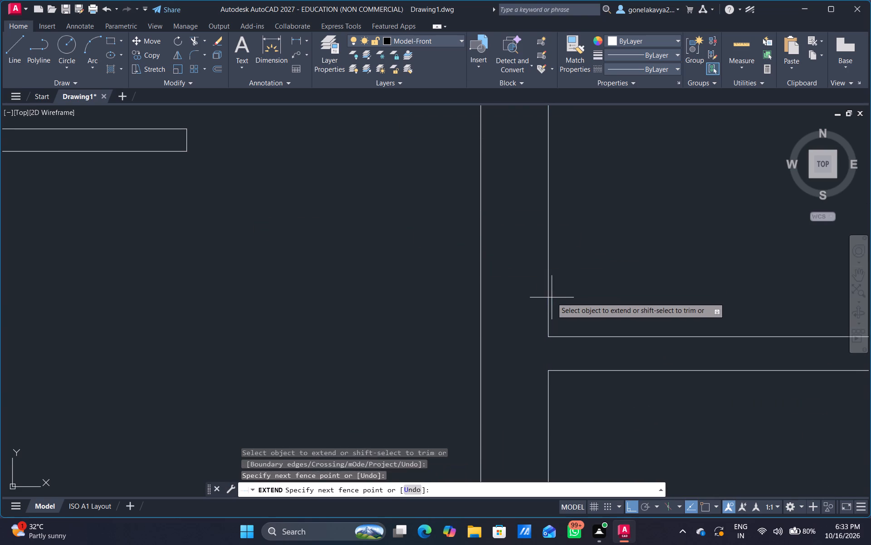
left_click(546, 298)
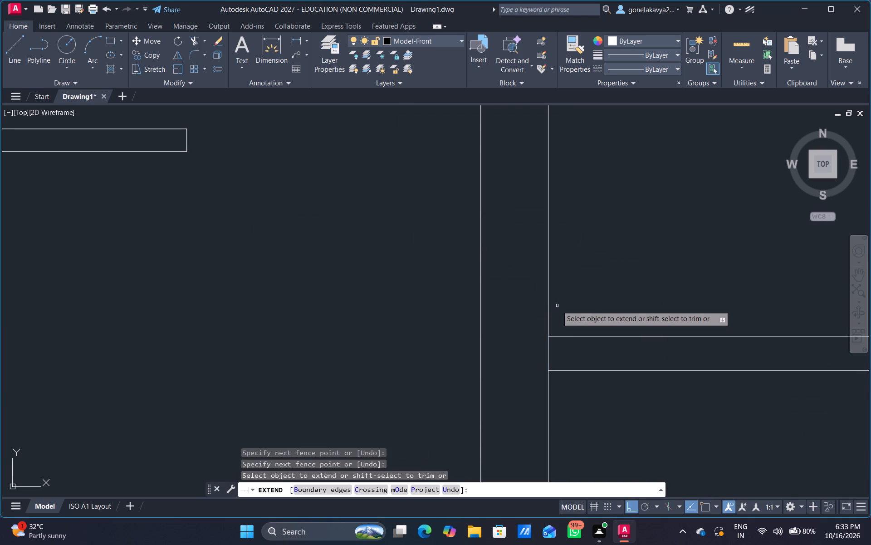
Offset the upper small room's left wall line 3" into the room, and offset that new line a further 3'.
key("Escape")
key("o")
key("Return")
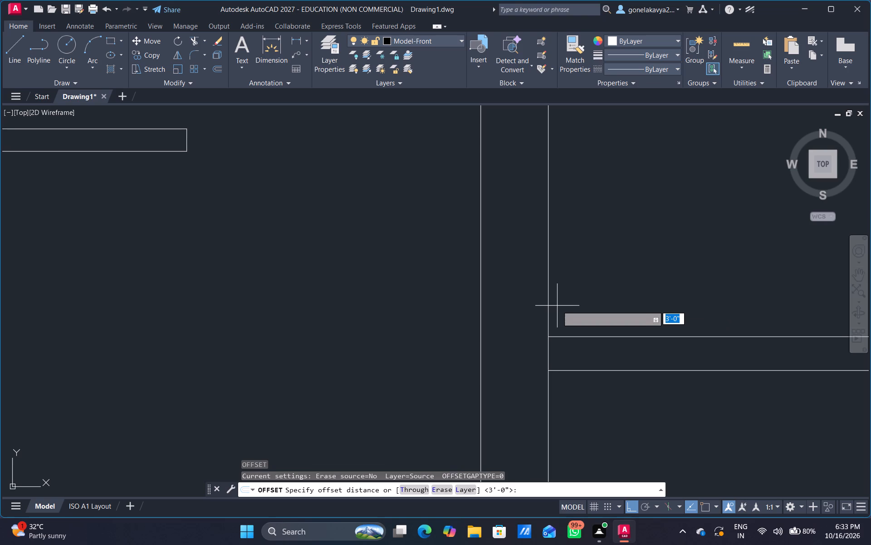
key("3")
key("shift+quotedbl")
key("Return")
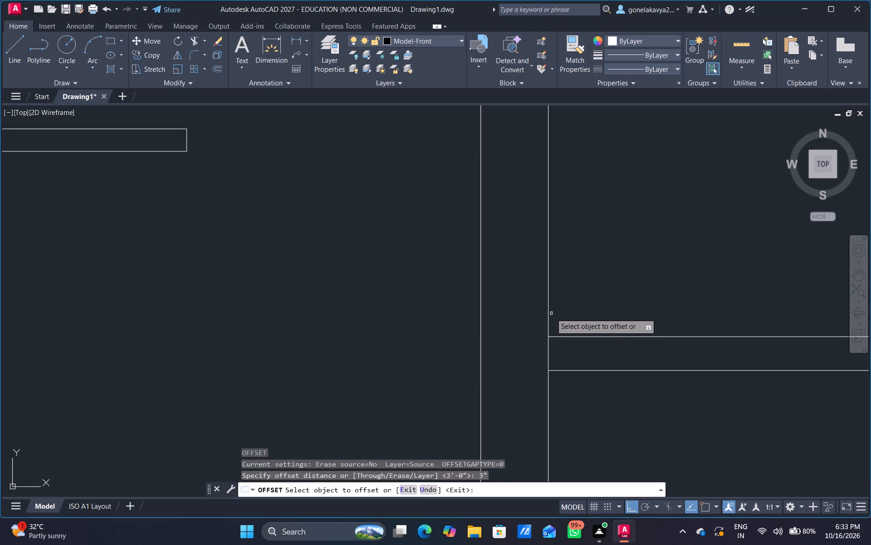
left_click(548, 320)
left_click(621, 302)
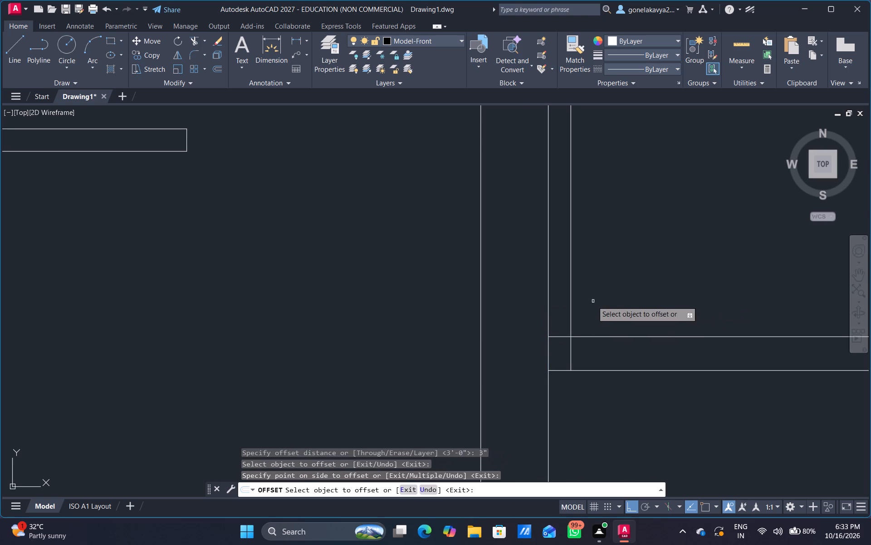
left_click(570, 304)
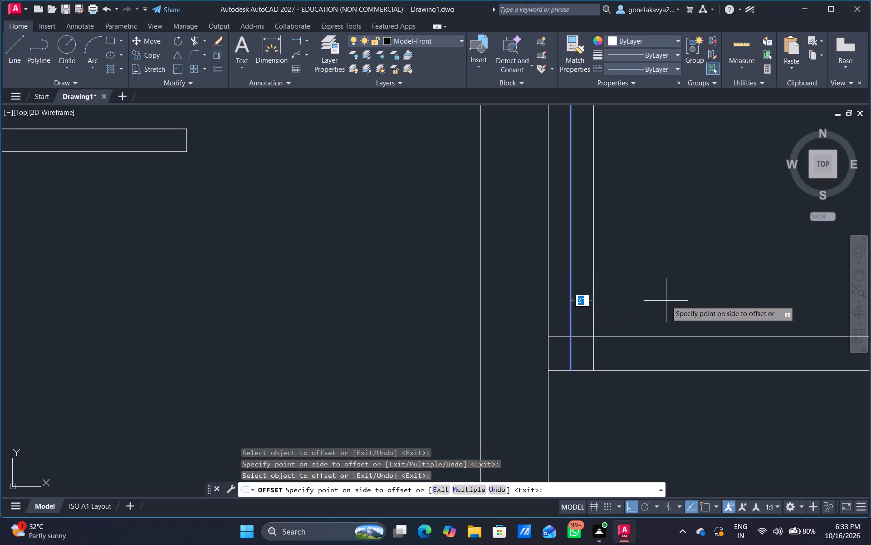
key("3")
key("apostrophe")
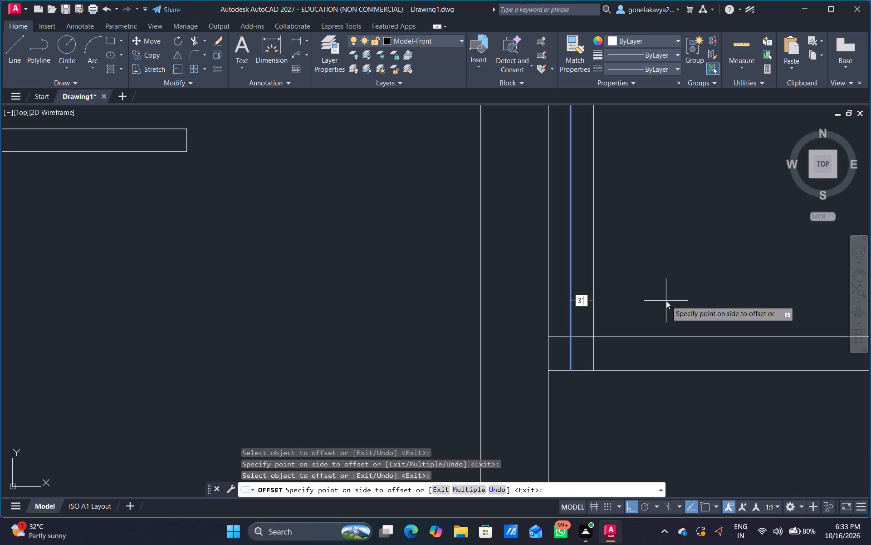
key("Return")
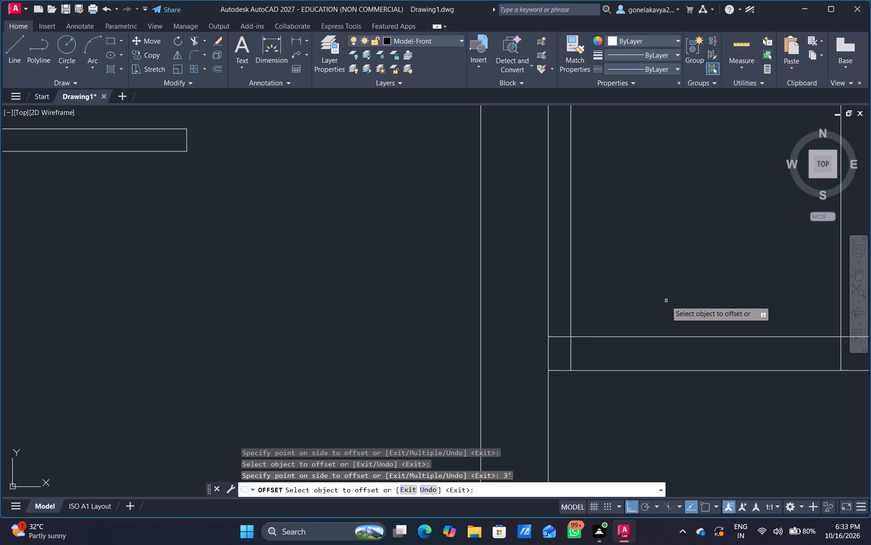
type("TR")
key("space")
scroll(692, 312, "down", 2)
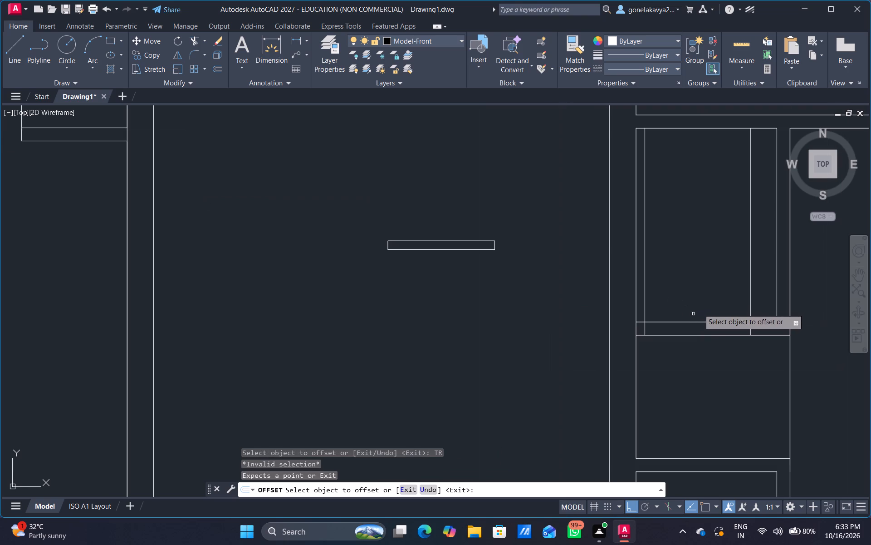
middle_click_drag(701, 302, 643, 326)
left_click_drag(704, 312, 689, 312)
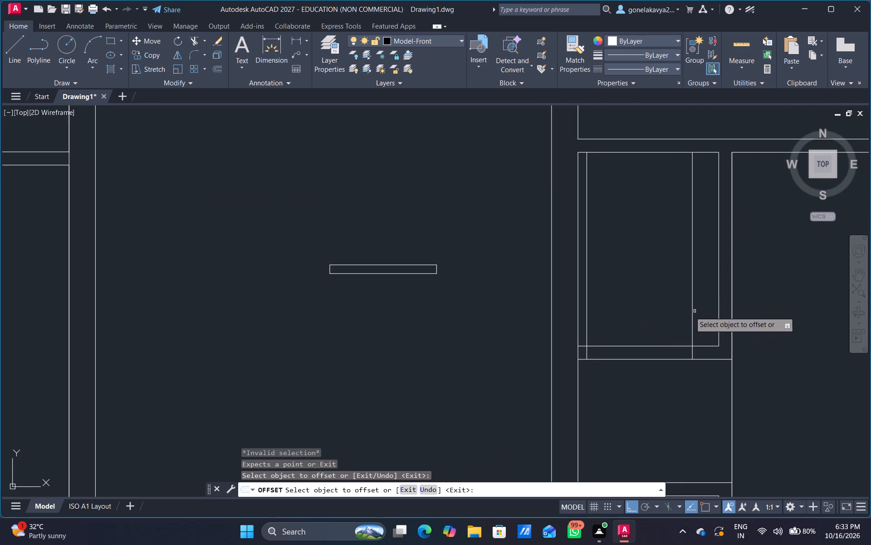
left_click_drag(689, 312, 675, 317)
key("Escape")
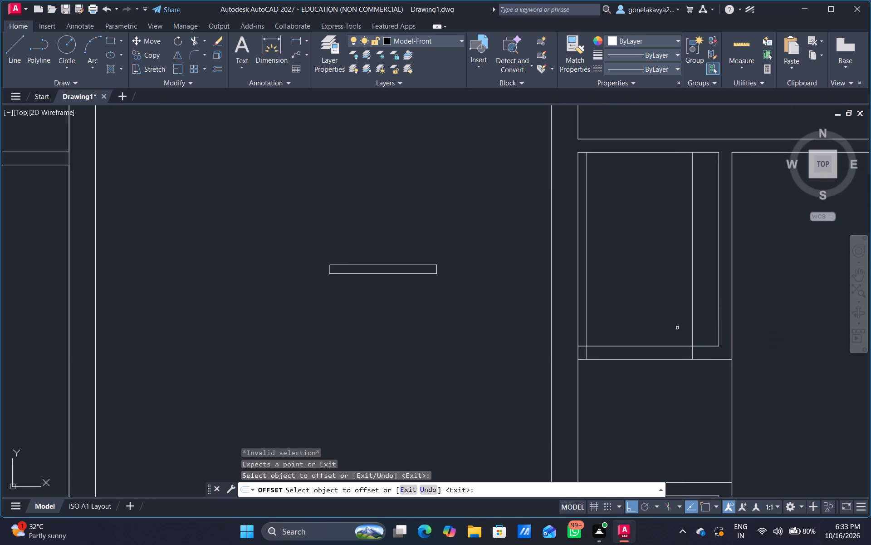
Trim the two offset lines above the upper small room's bottom partition and cut the 3' door opening between them.
type("TR")
key("space")
left_click_drag(698, 320, 665, 323)
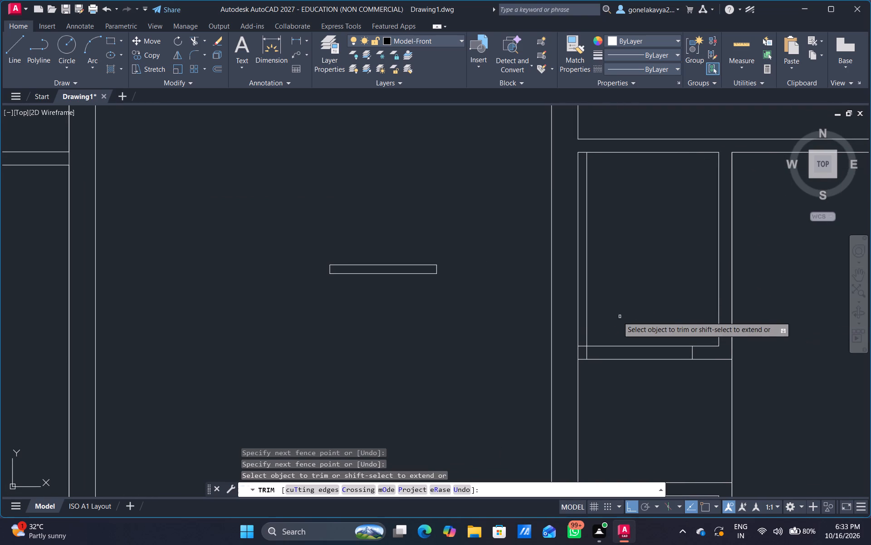
left_click(585, 322)
left_click_drag(651, 323, 652, 370)
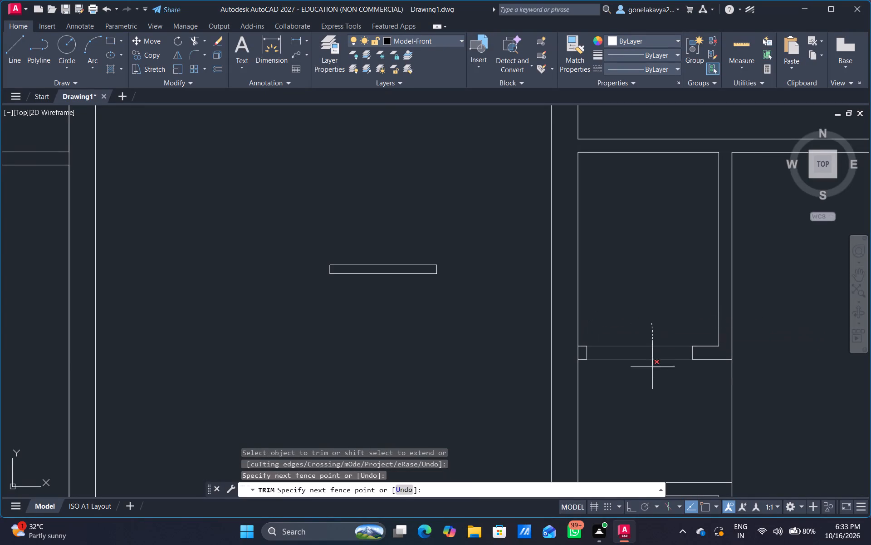
left_click_drag(652, 370, 652, 382)
Extend the left outer wall's inner line across the partition above the lowest small room.
middle_click_drag(661, 391, 649, 235)
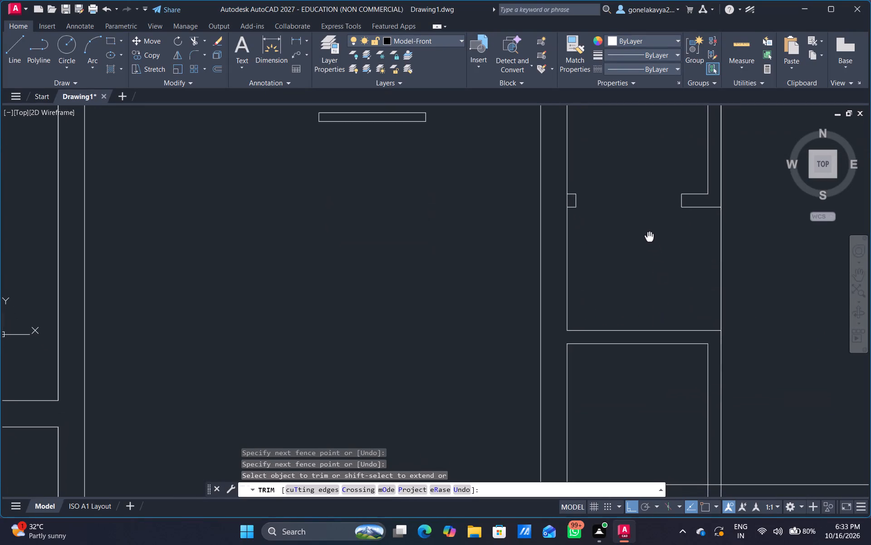
middle_click_drag(649, 235, 645, 216)
scroll(645, 216, "down", 1)
scroll(654, 347, "down", 1)
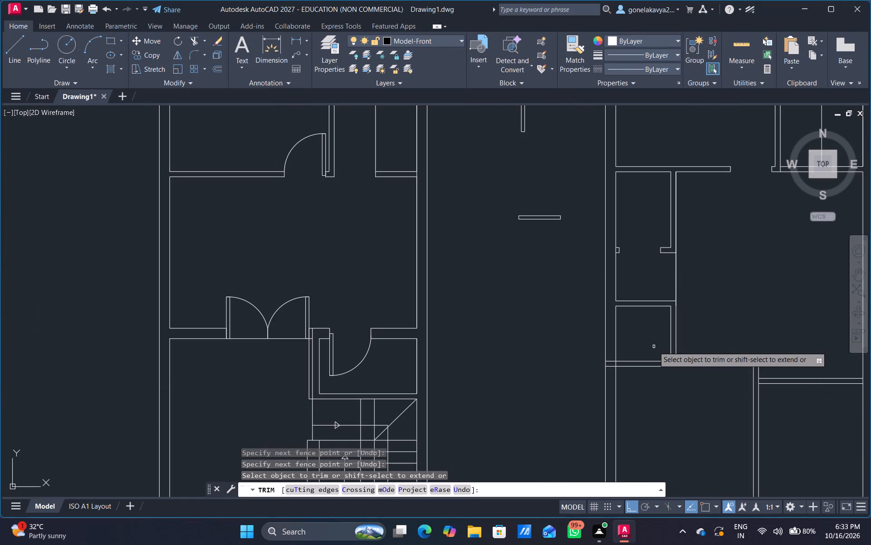
middle_click_drag(652, 338, 628, 343)
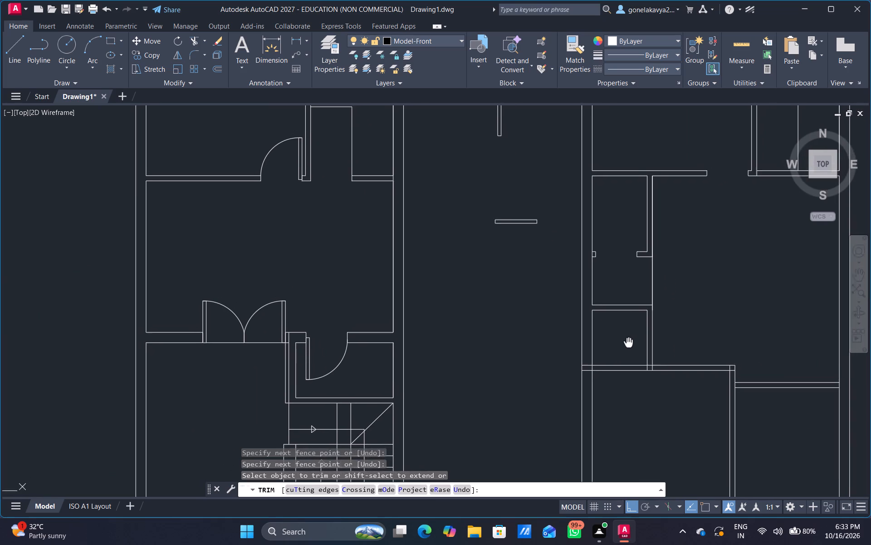
middle_click_drag(628, 343, 624, 345)
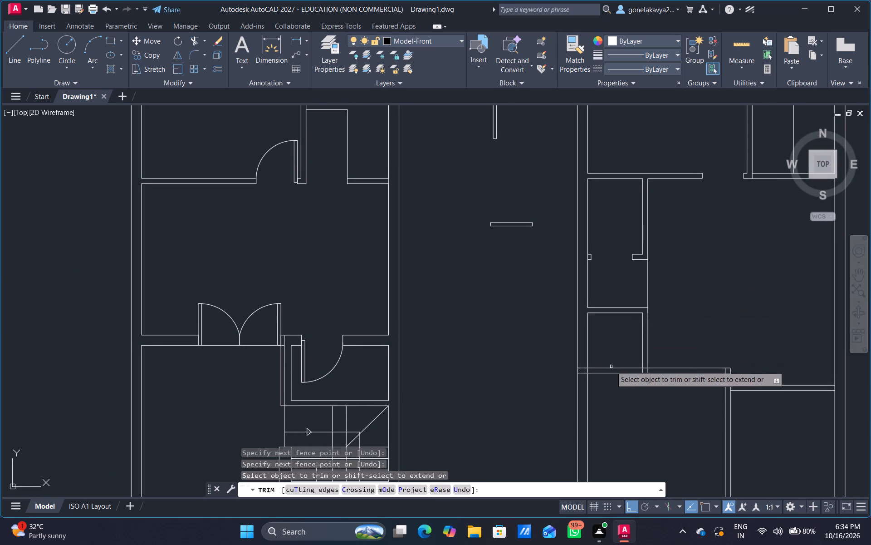
middle_click_drag(616, 345, 594, 281)
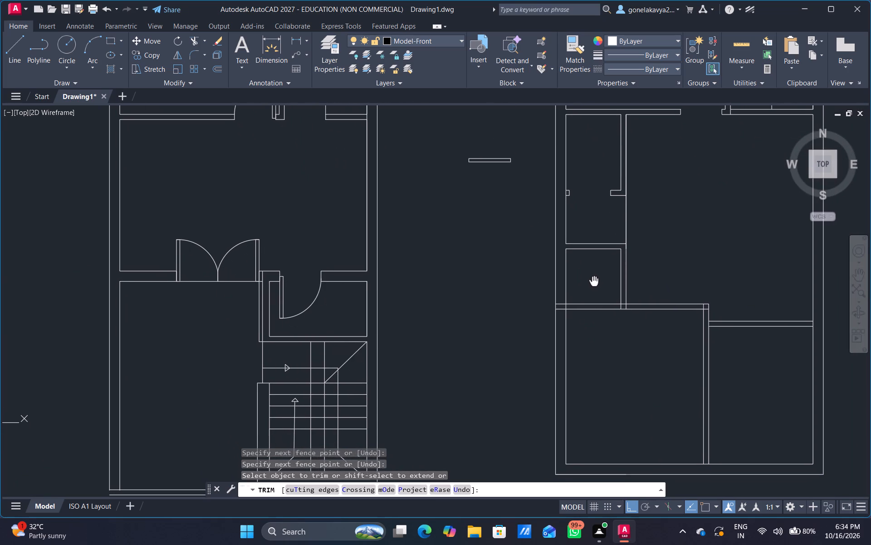
middle_click_drag(594, 281, 592, 280)
scroll(594, 268, "up", 2)
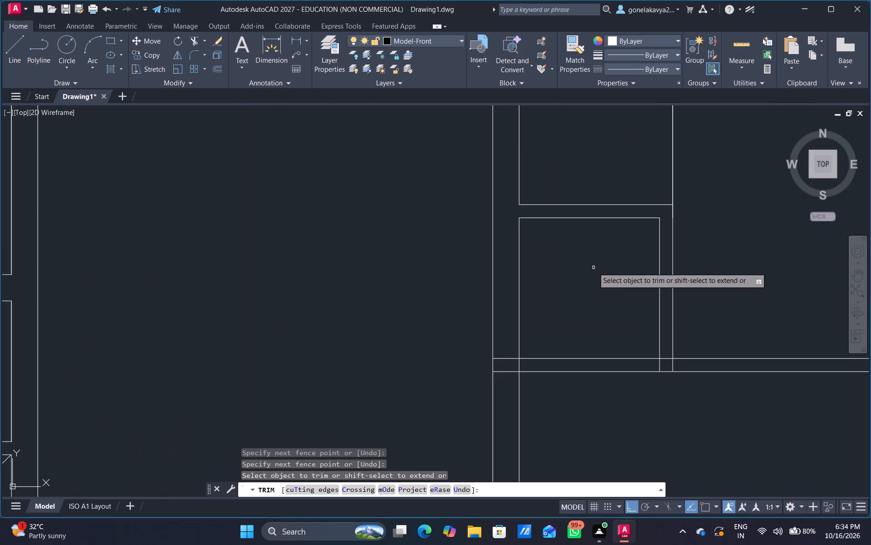
middle_click_drag(559, 281, 537, 363)
key("Escape")
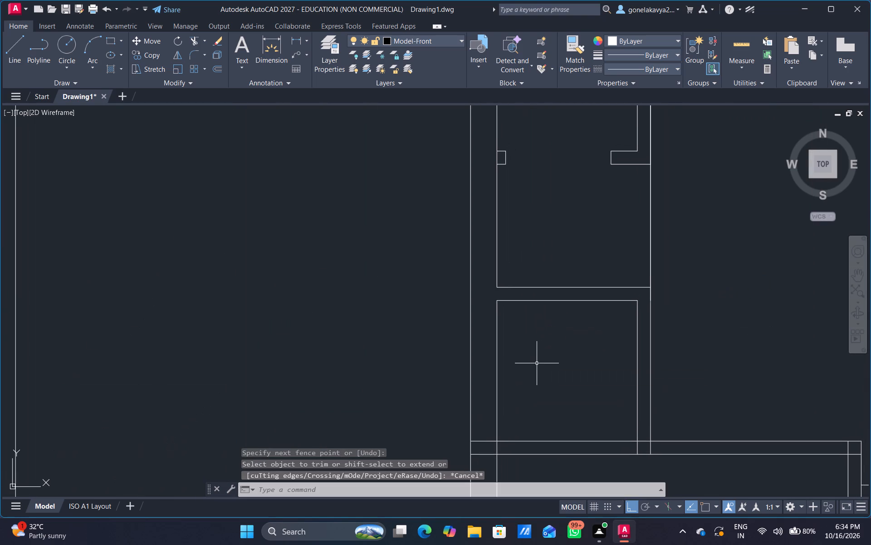
type("EX")
key("space")
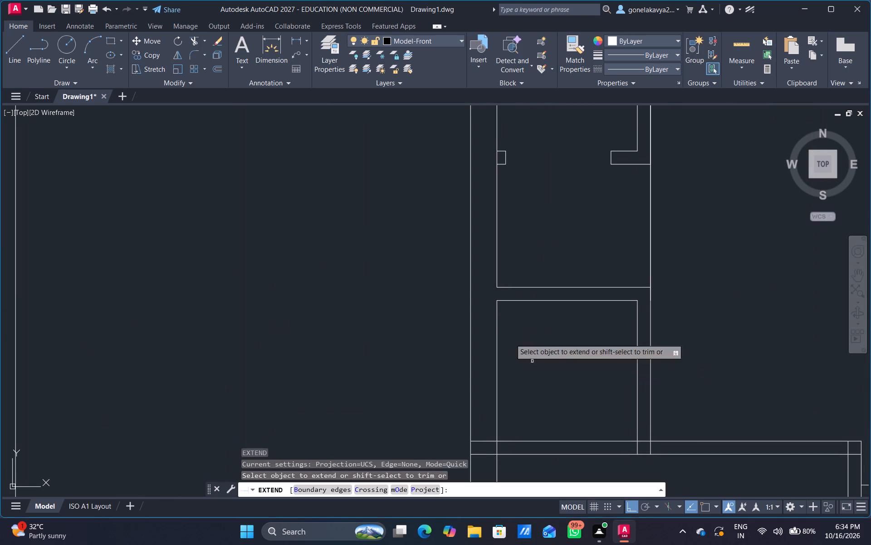
left_click(497, 278)
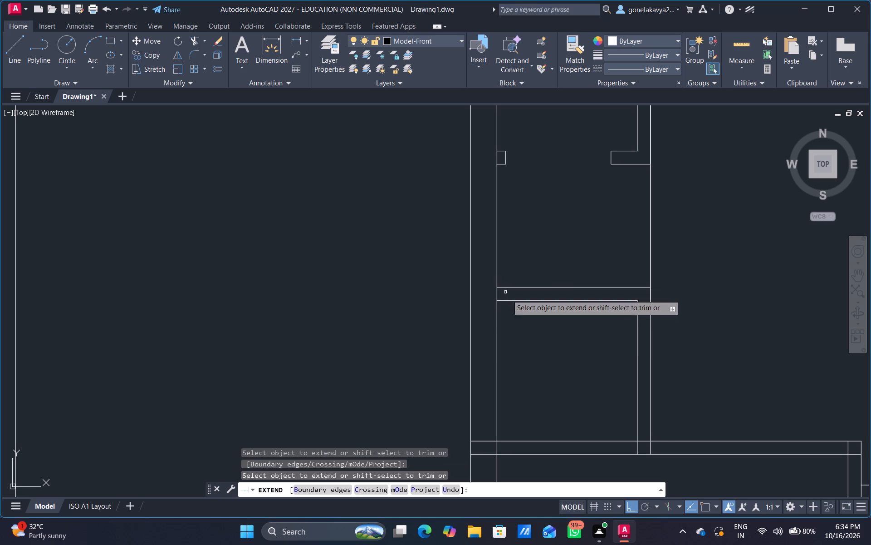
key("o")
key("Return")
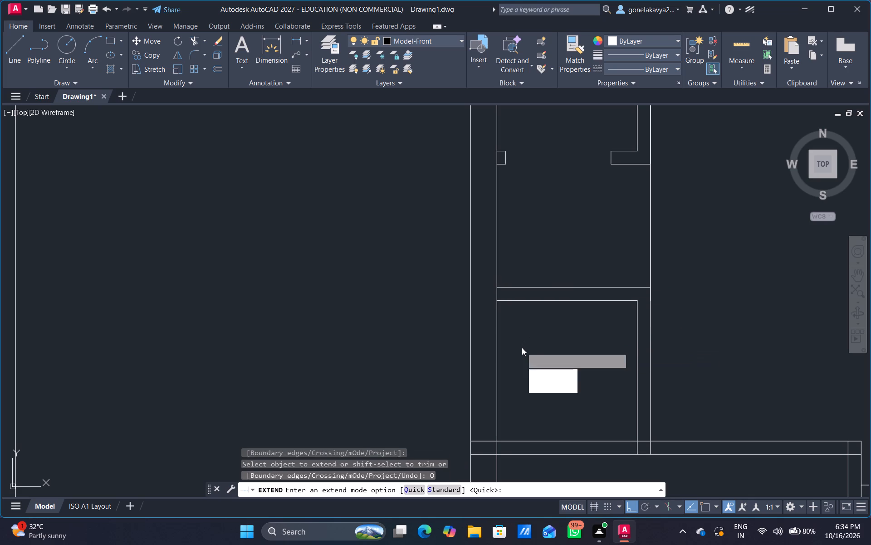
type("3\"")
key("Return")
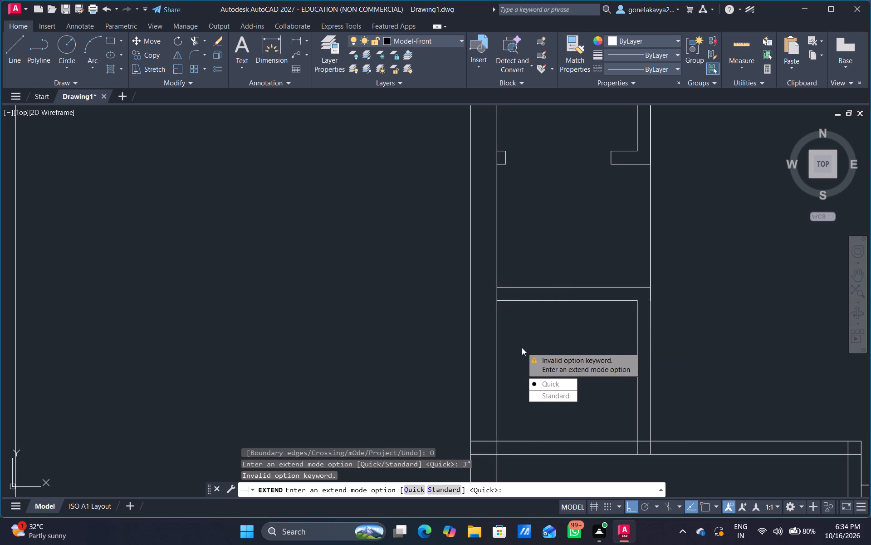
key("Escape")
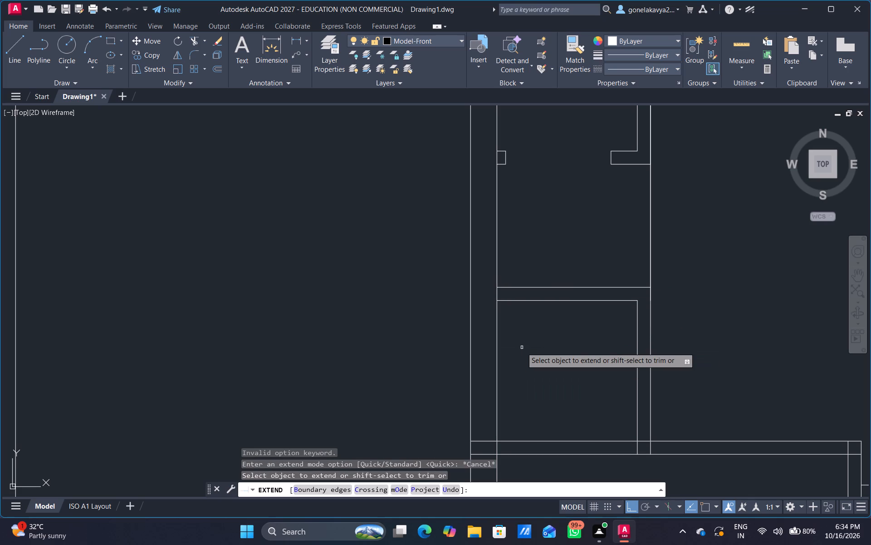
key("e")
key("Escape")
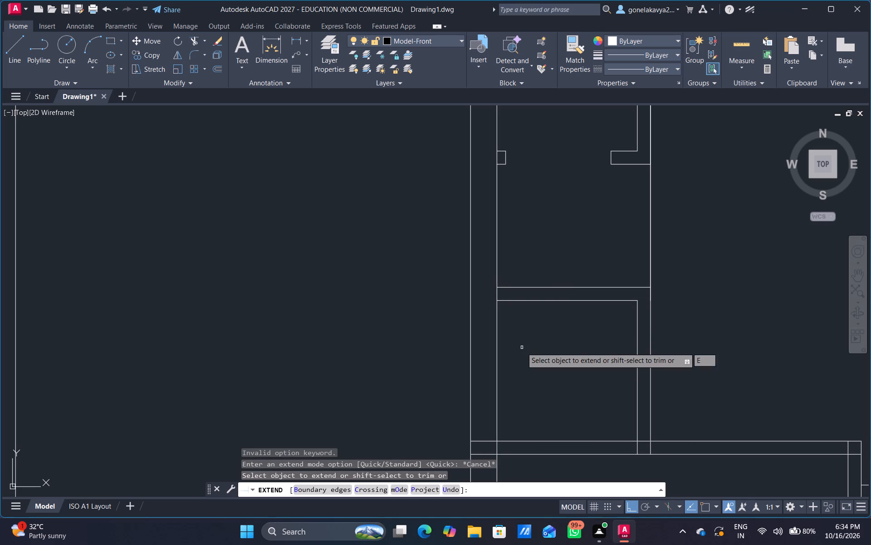
Offset the lowest small room's left wall line 3" into the room, and offset that new line a further 3'.
key("o")
key("Return")
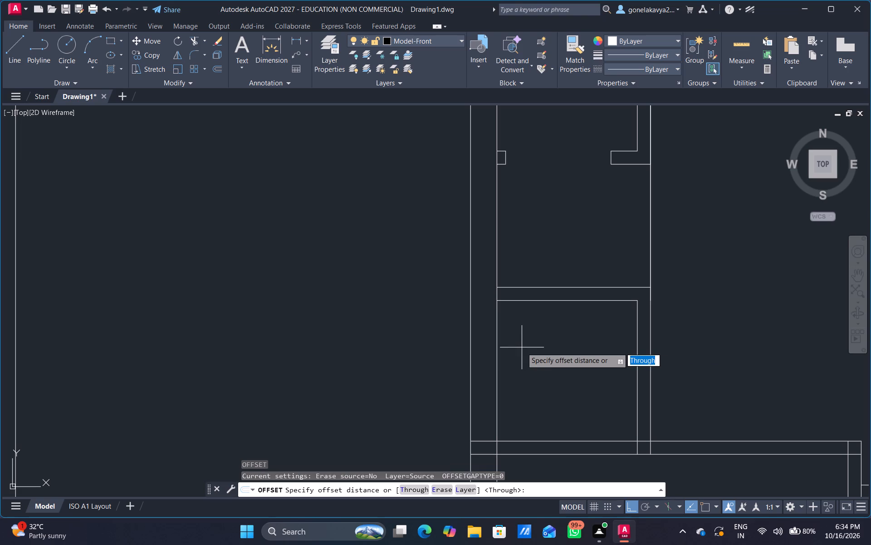
key("3")
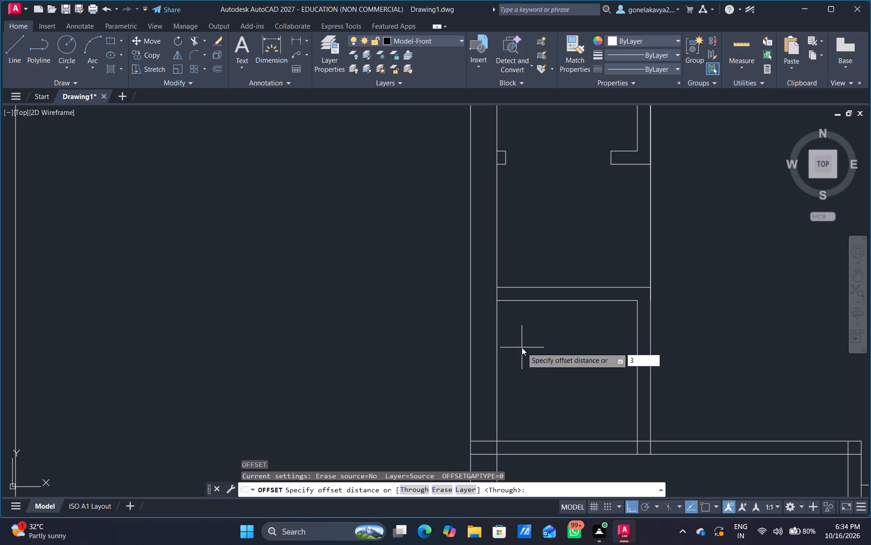
key("shift+quotedbl")
key("Return")
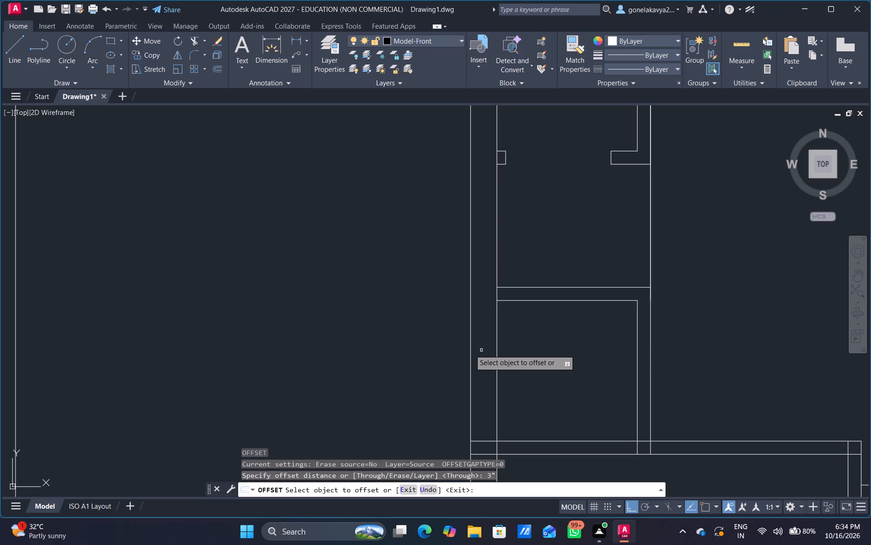
left_click(496, 367)
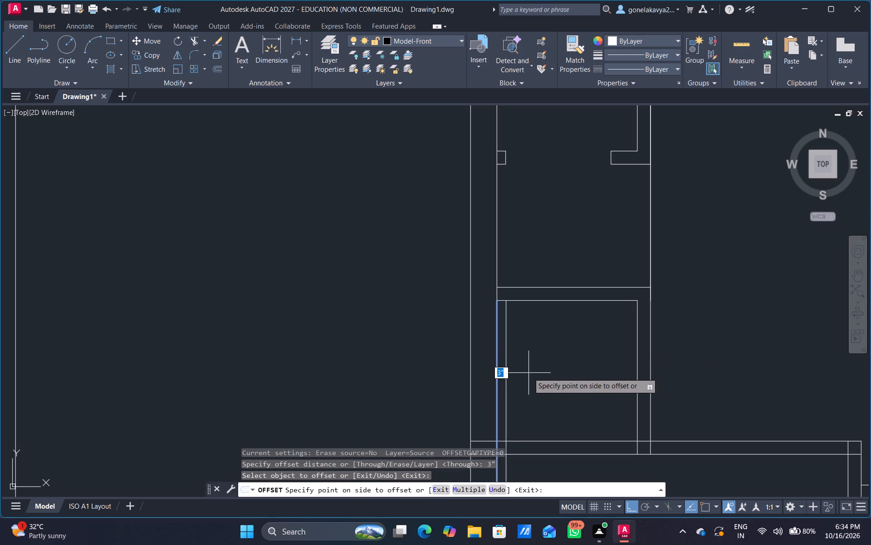
left_click(528, 373)
left_click(505, 389)
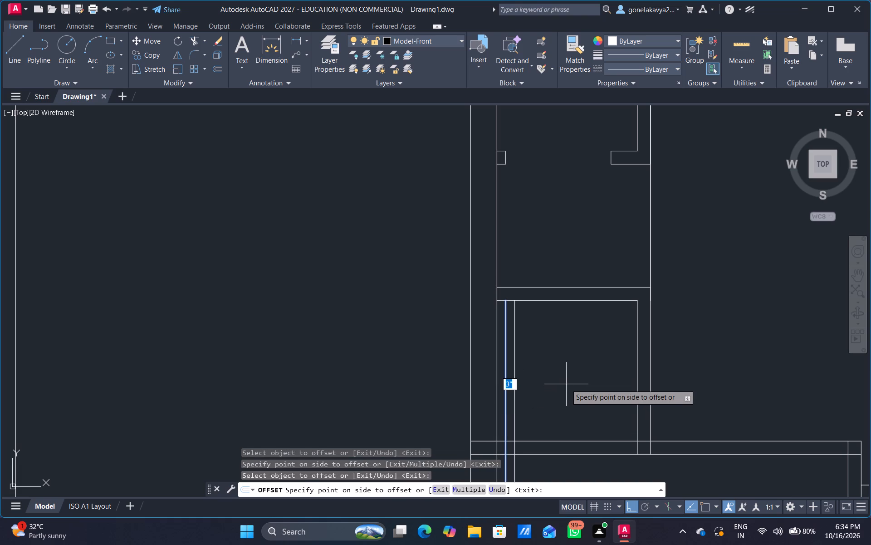
type("3'")
key("Return")
key("Escape")
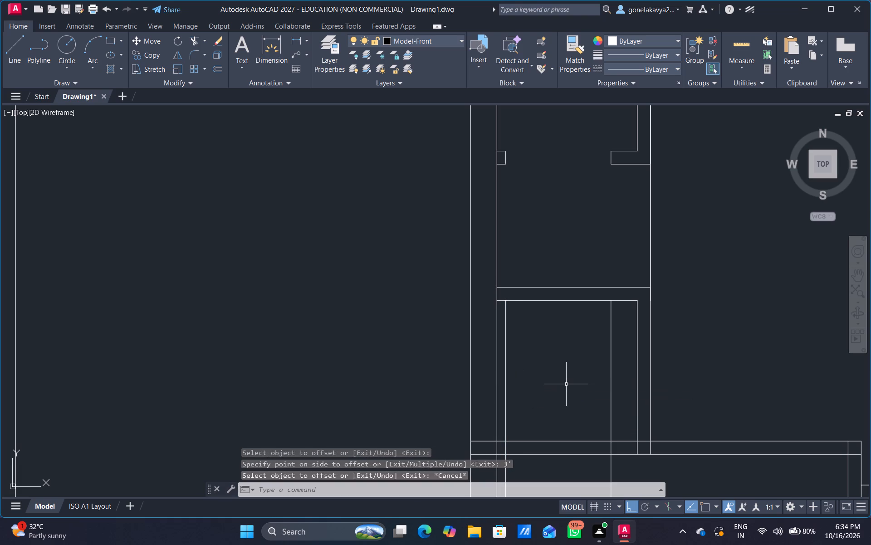
Trim the lower ends of the two offset lines back to the upper line of the lowest small room's bottom partition.
type("TR")
key("space")
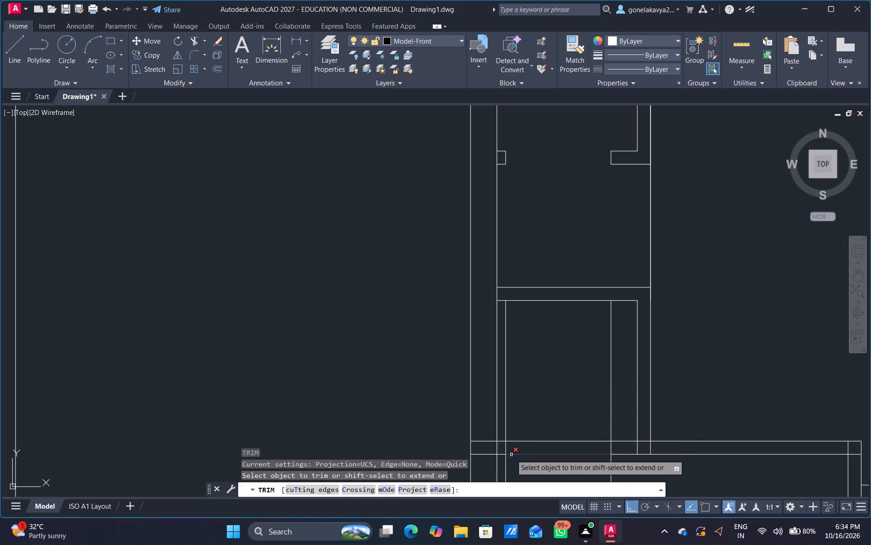
left_click(506, 467)
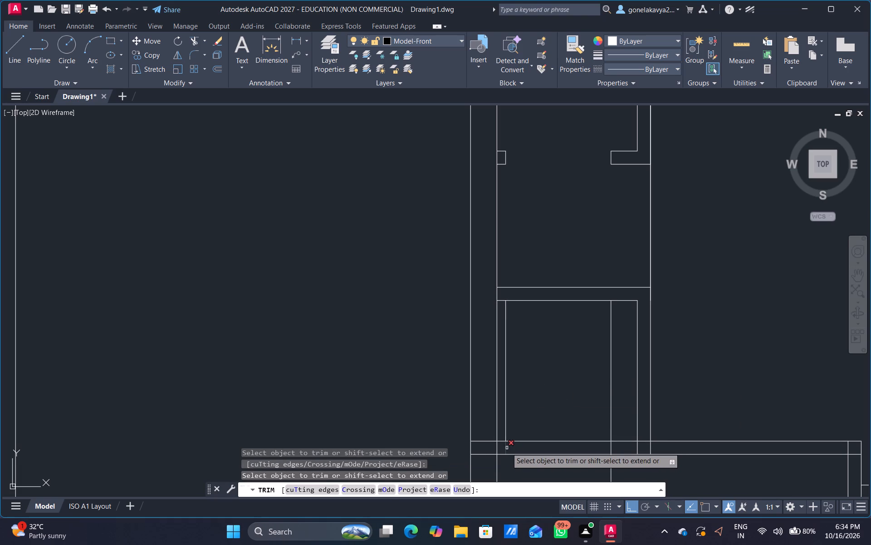
left_click(507, 448)
left_click_drag(605, 471, 597, 475)
left_click_drag(615, 462, 605, 464)
left_click(611, 445)
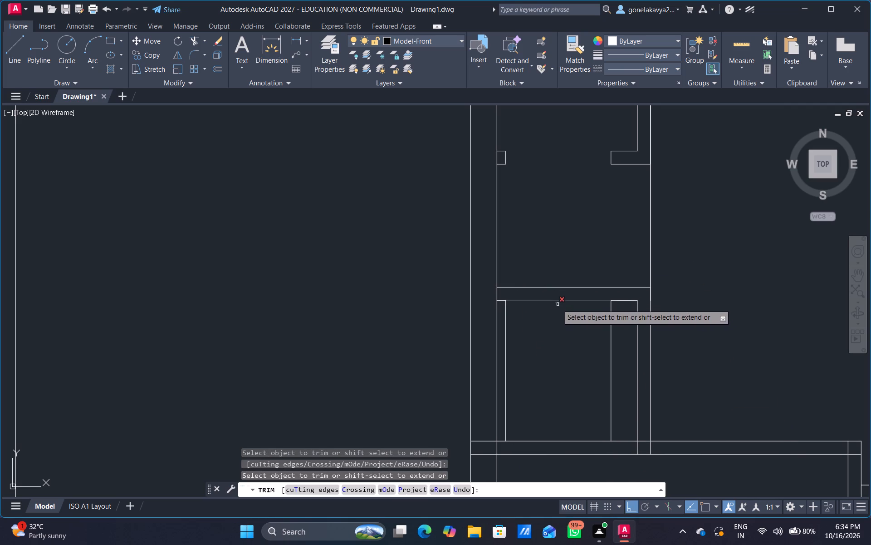
Extend the two offset lines up across the partition above the lowest small room.
middle_click_drag(551, 353, 554, 327)
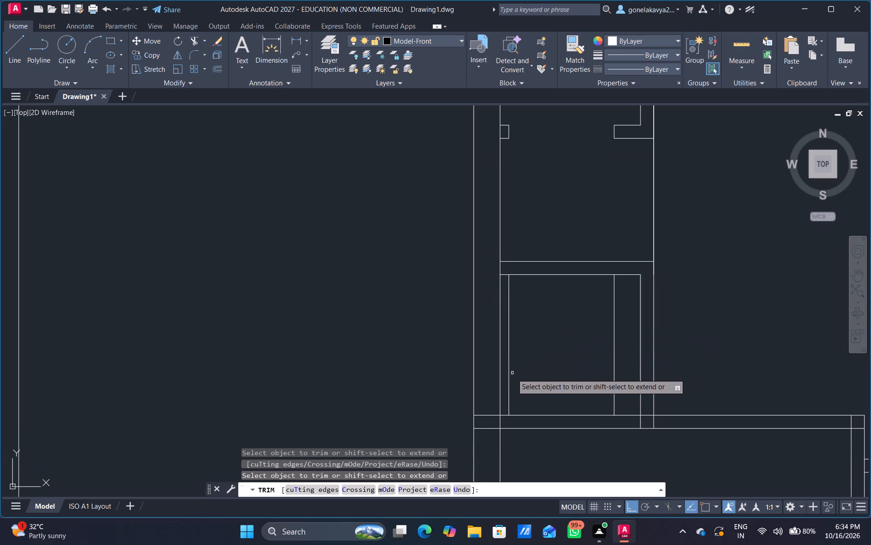
middle_click_drag(554, 360, 507, 383)
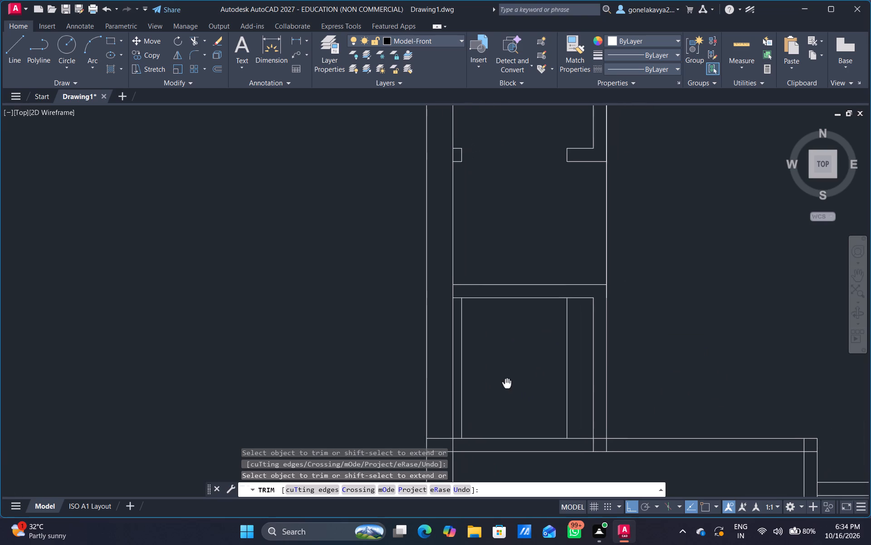
middle_click_drag(507, 383, 509, 355)
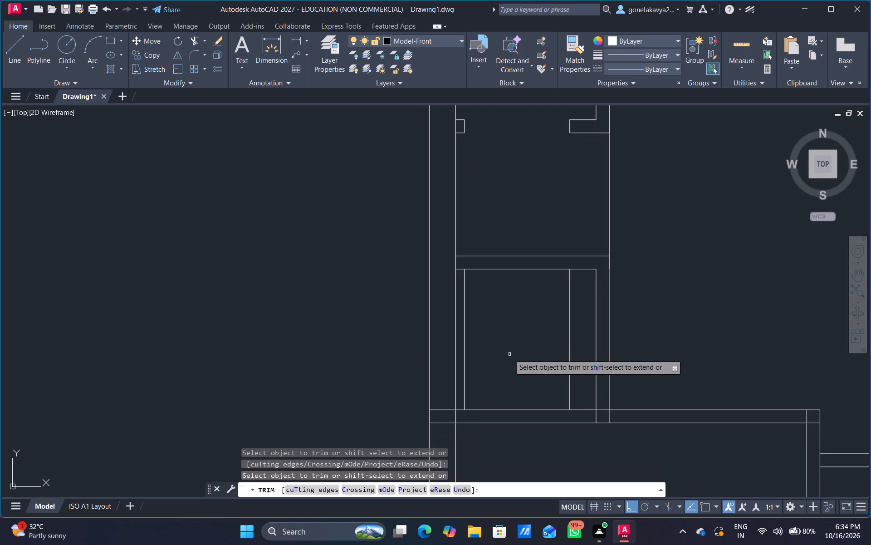
key("Escape")
type("EX")
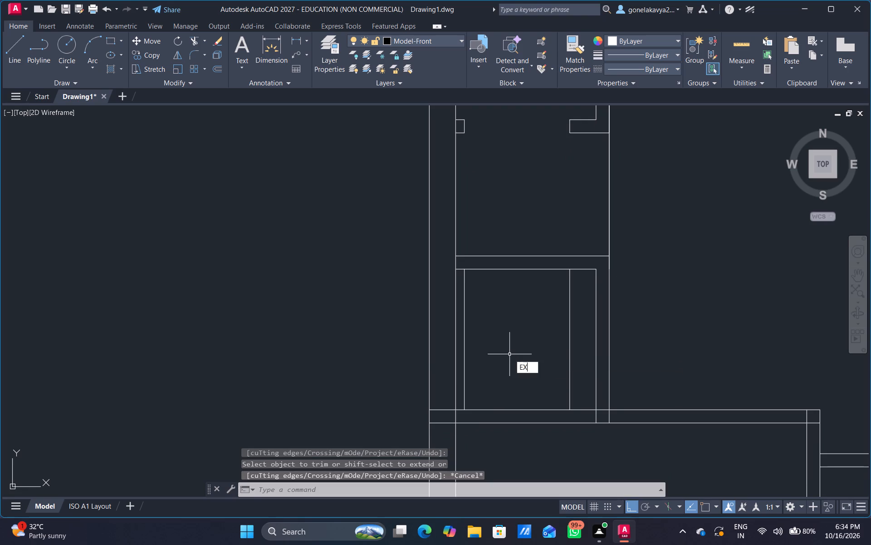
key("space")
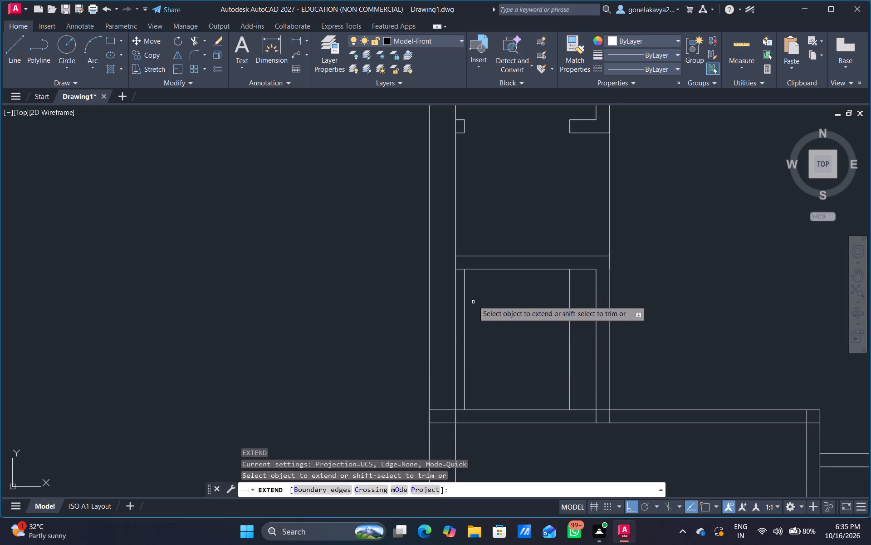
left_click(465, 275)
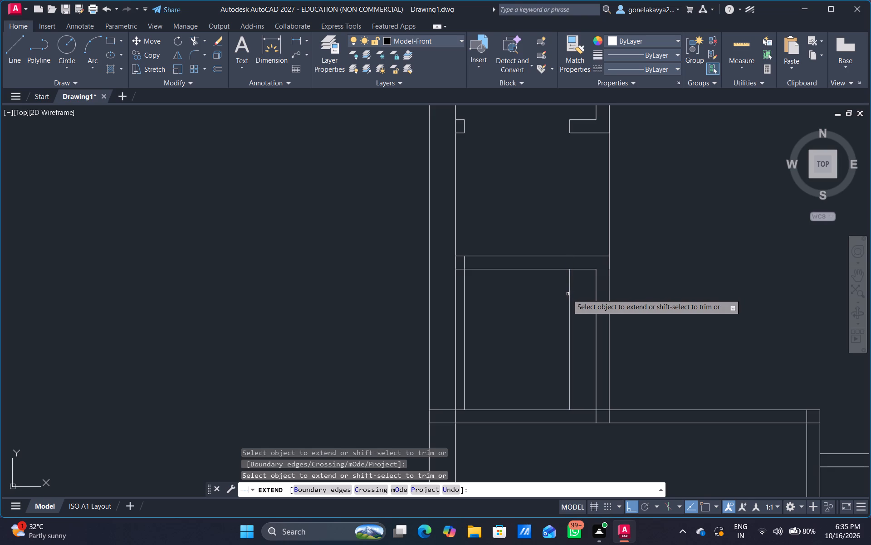
left_click(569, 294)
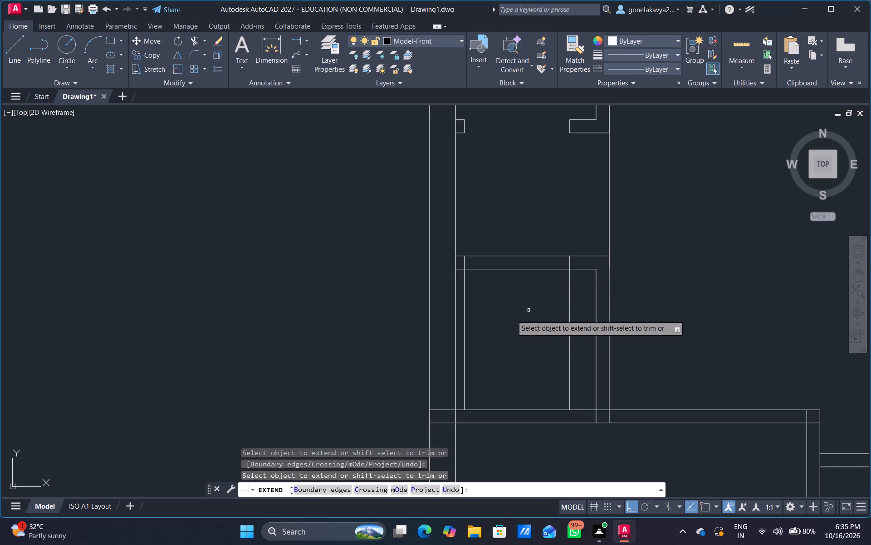
scroll(484, 327, "down", 1)
scroll(472, 330, "up", 2)
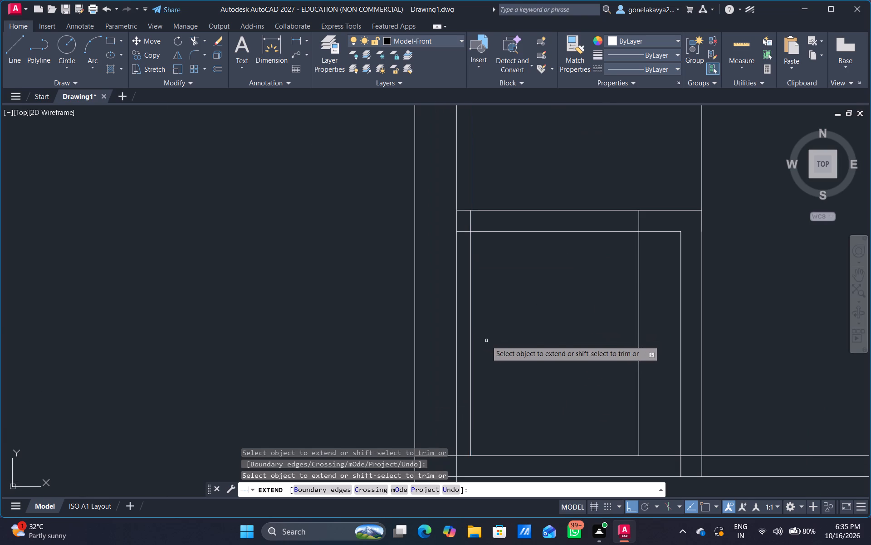
Trim the two offset lines below the partition above the lowest small room and try to cut the partition line between them.
type("TR")
key("space")
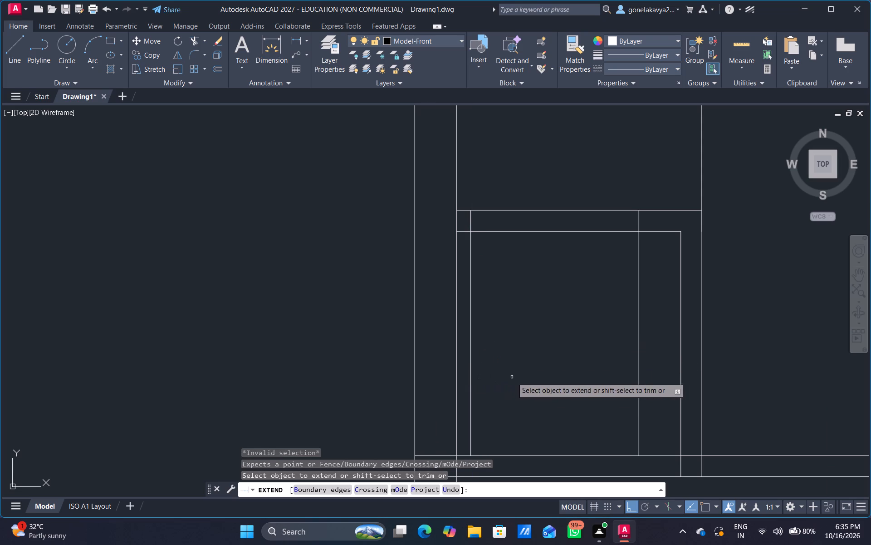
key("Escape")
type("TR")
key("space")
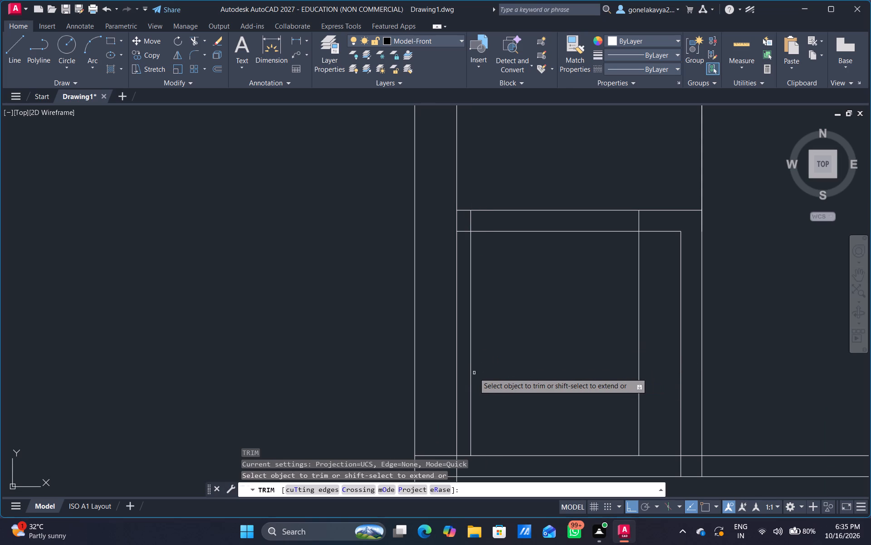
left_click_drag(475, 375, 467, 397)
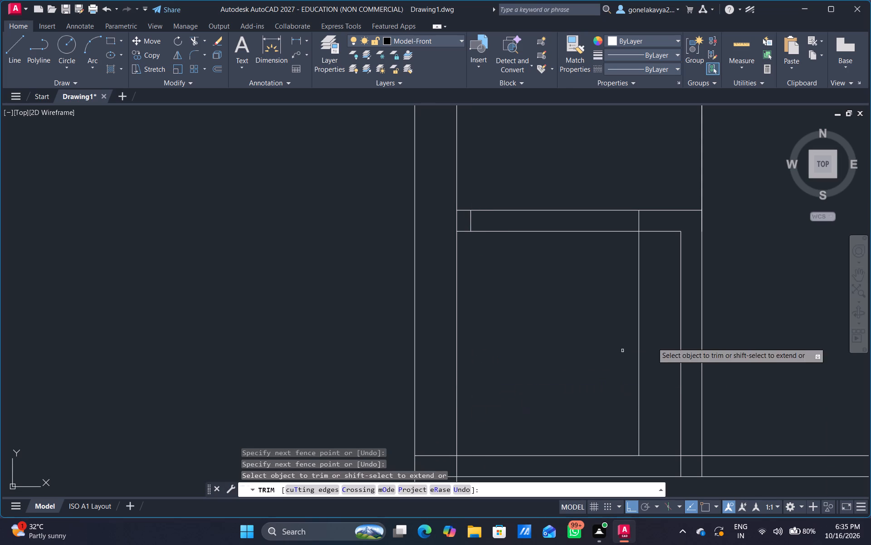
left_click_drag(637, 346, 606, 369)
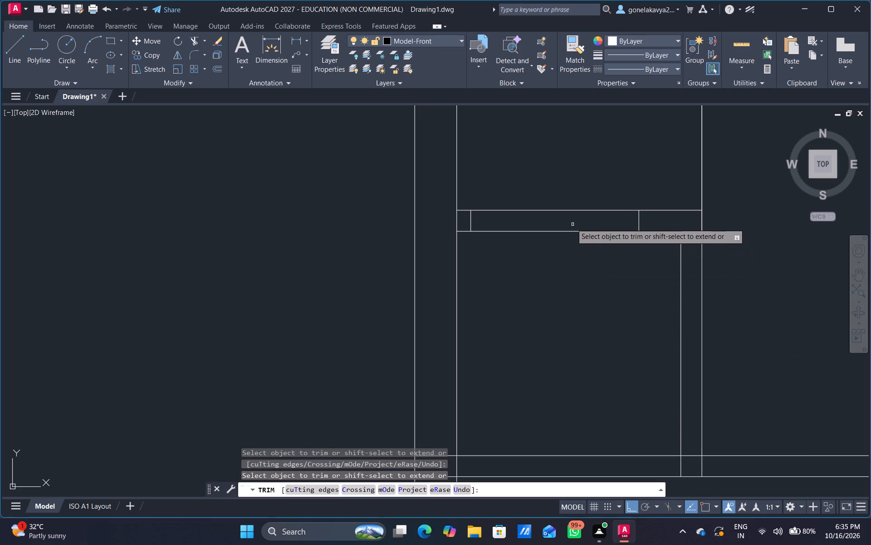
left_click(560, 220)
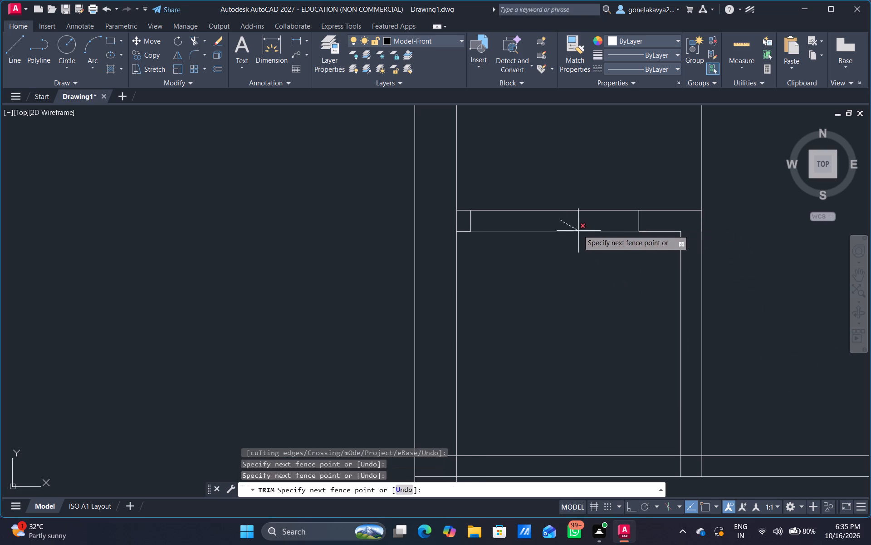
left_click(571, 221)
Trim the overlapping lines where the lowest small room's right wall meets its bottom partition to open the junction.
scroll(549, 268, "down", 2)
middle_click_drag(555, 291, 545, 225)
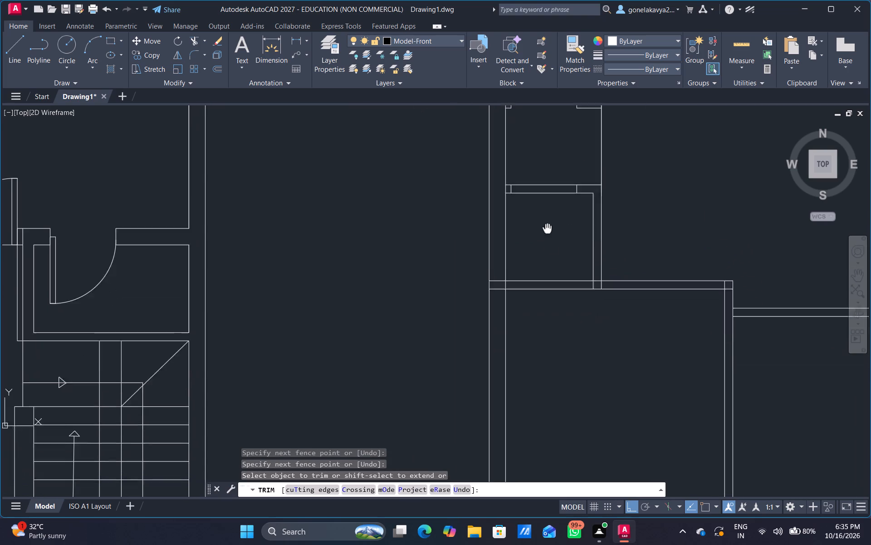
middle_click_drag(545, 225, 541, 197)
scroll(574, 276, "up", 2)
middle_click_drag(574, 276, 516, 378)
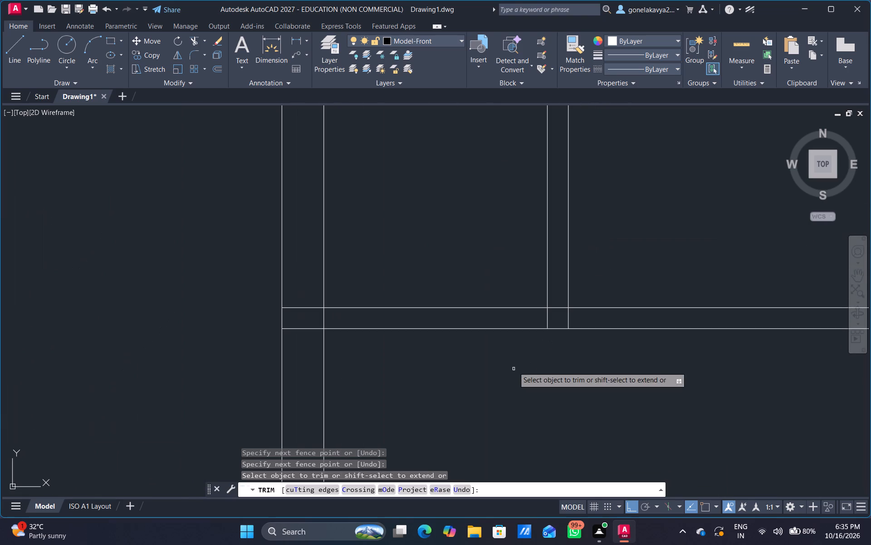
scroll(545, 313, "up", 2)
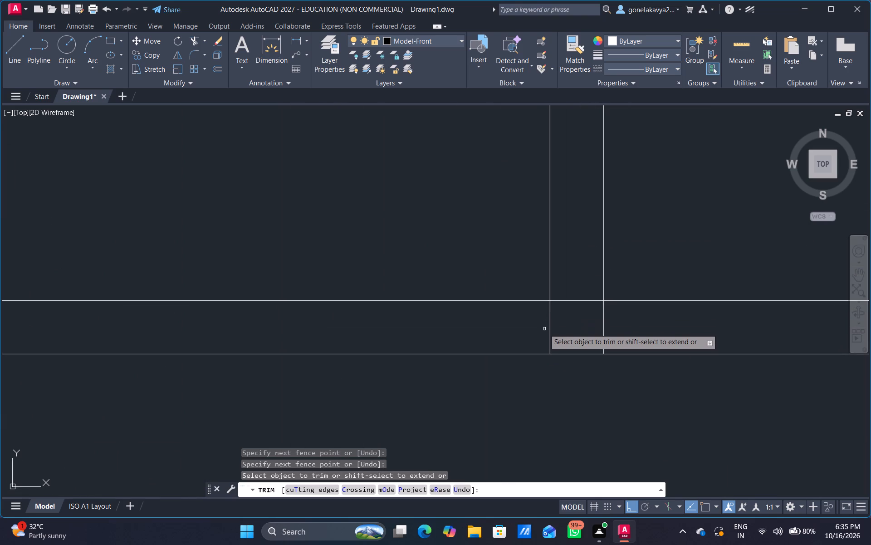
left_click_drag(544, 329, 626, 332)
left_click_drag(577, 316, 583, 272)
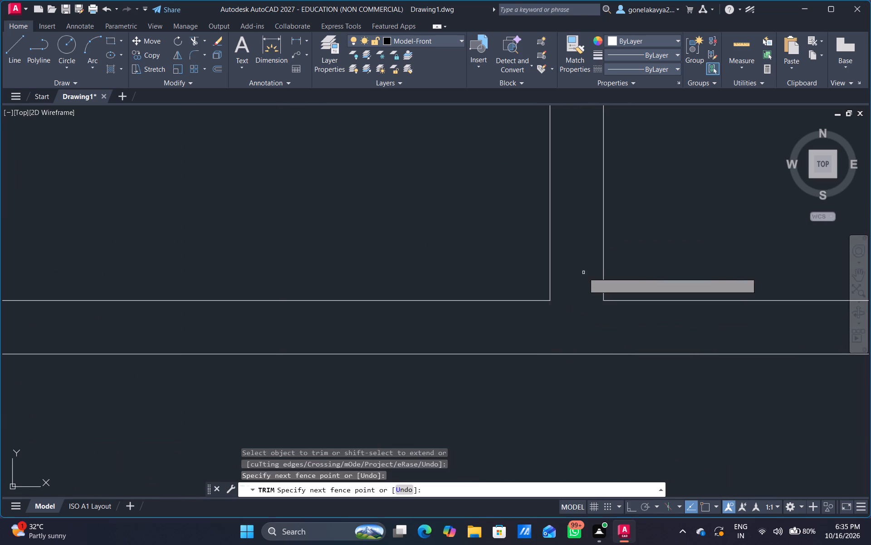
Trim the lowest small room's bottom partition lines inside the left outer wall and the wall's inner line between them.
scroll(569, 283, "down", 3)
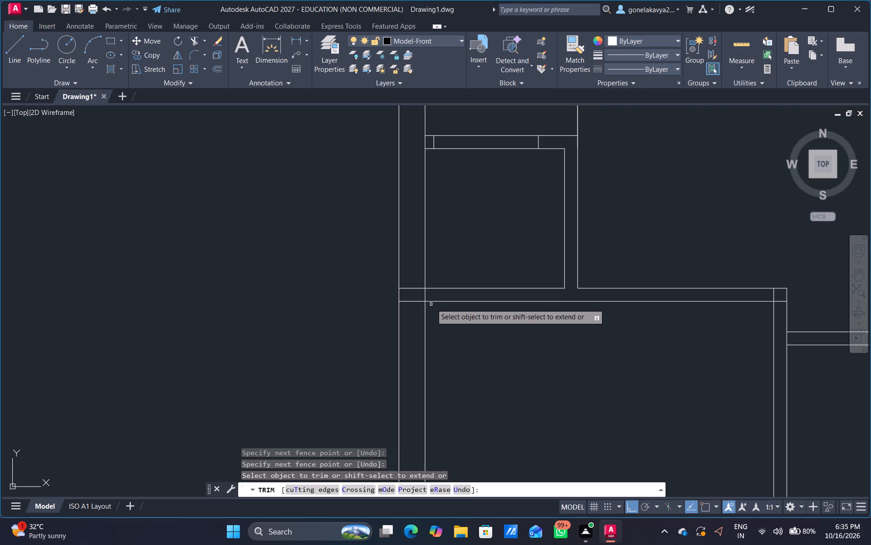
scroll(419, 299, "up", 3)
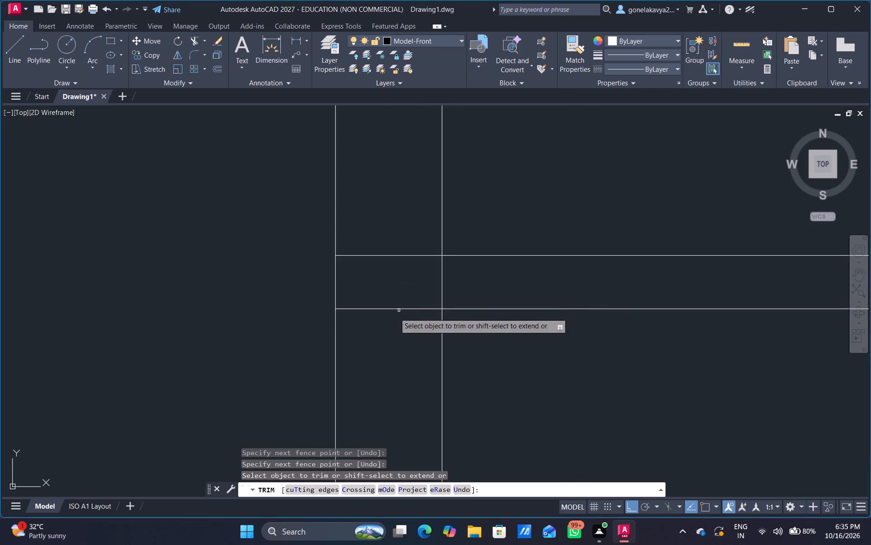
left_click_drag(404, 218, 393, 351)
left_click_drag(465, 275, 428, 291)
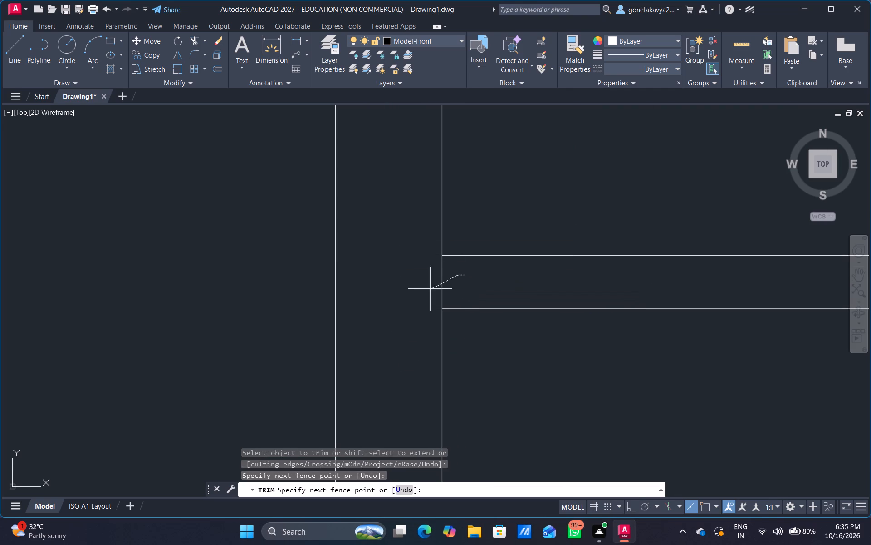
left_click_drag(428, 291, 404, 297)
Offset the left line of the vertical partition between the two lower rooms 3" to the left, and offset that copy 3' further left.
scroll(422, 295, "down", 4)
middle_click_drag(527, 372, 455, 388)
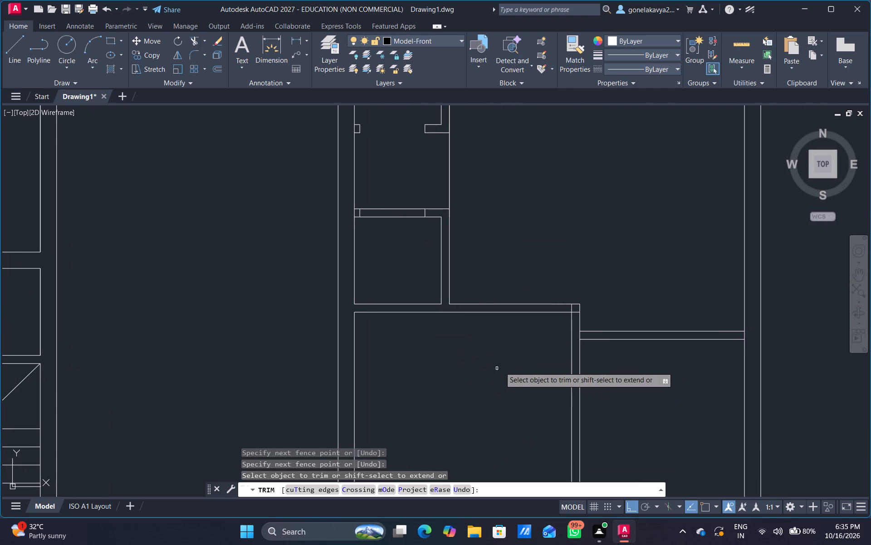
middle_click_drag(516, 353, 487, 367)
scroll(492, 353, "up", 2)
middle_click_drag(492, 352, 402, 334)
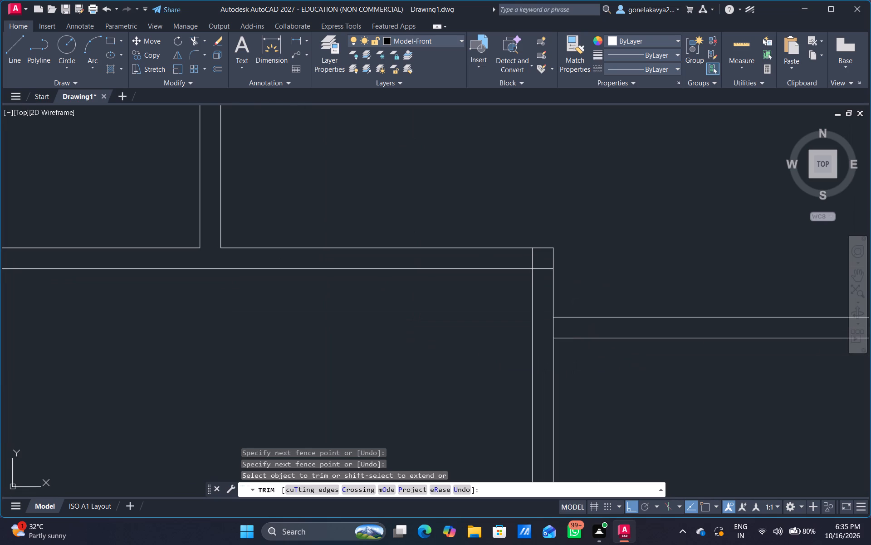
key("Escape")
key("o")
key("Return")
type("3\"")
key("Return")
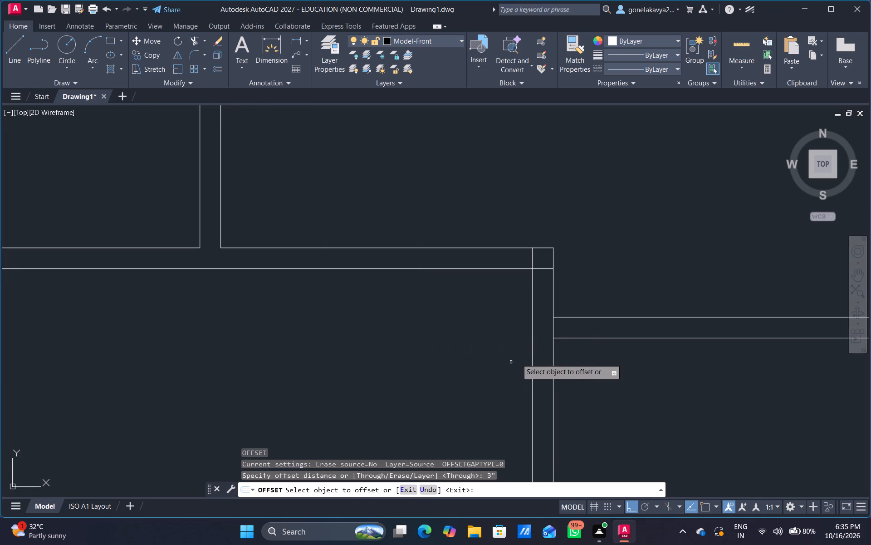
left_click(533, 362)
left_click(458, 380)
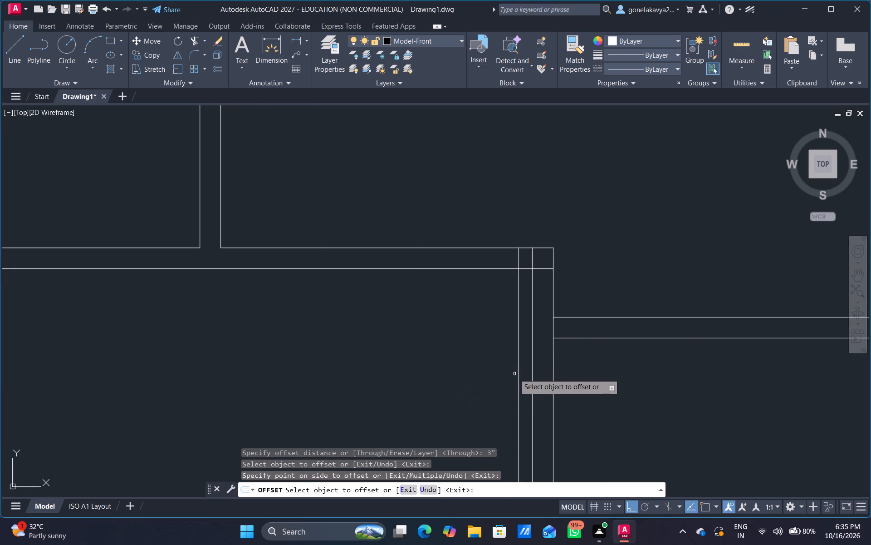
left_click(520, 388)
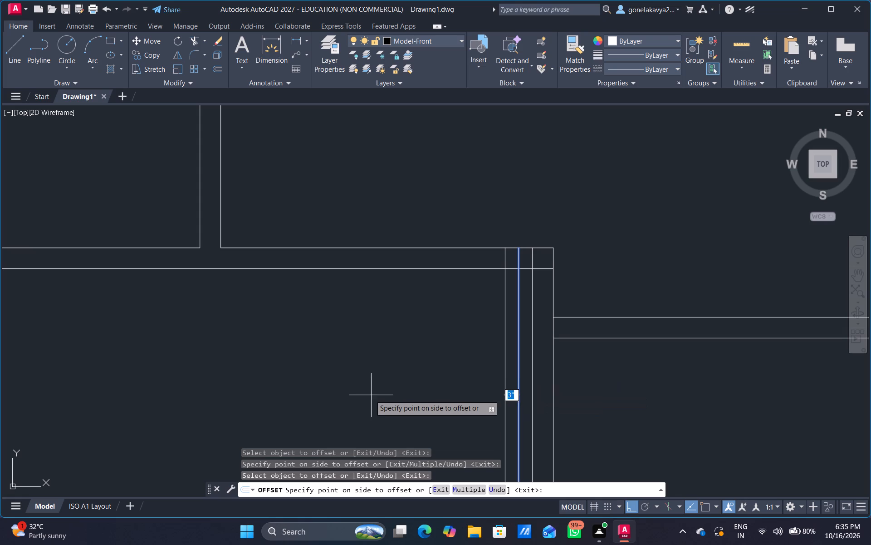
type("3'")
key("Return")
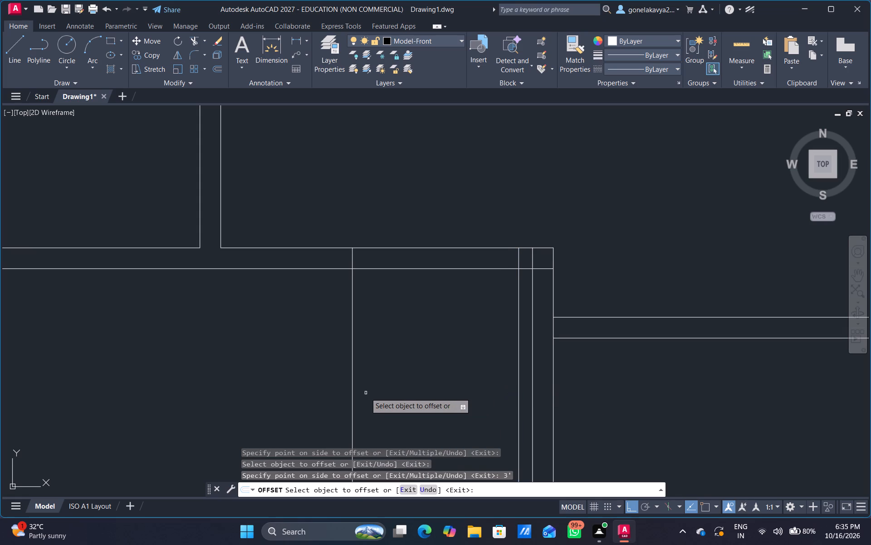
Trim the two offset lines below the lower-left room's top partition and cut the partition between them to form a 3' door opening.
key("Escape")
type("TR")
key("space")
left_click_drag(369, 386, 269, 438)
left_click_drag(519, 427, 496, 424)
left_click_drag(431, 326, 435, 193)
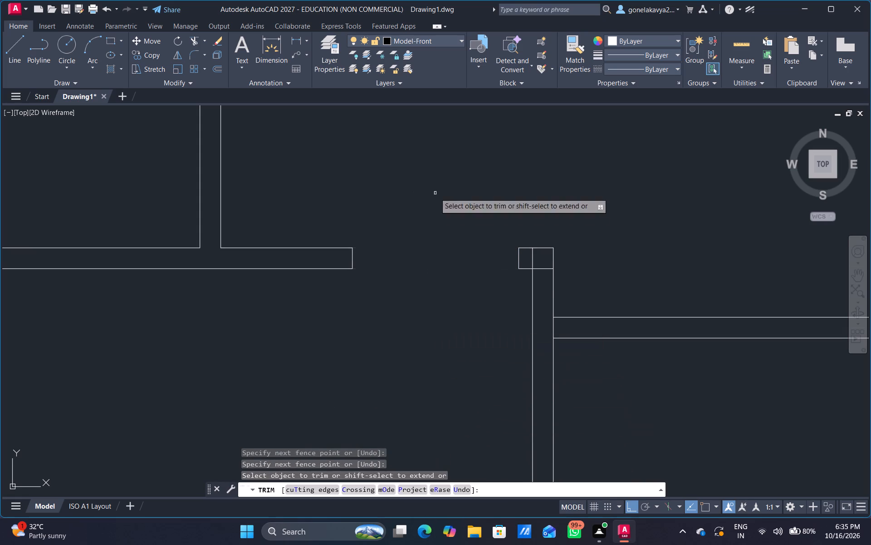
Trim the overlapping lines where the short door stub meets the top of the vertical partition to open the corner.
scroll(417, 272, "down", 3)
scroll(449, 282, "up", 5)
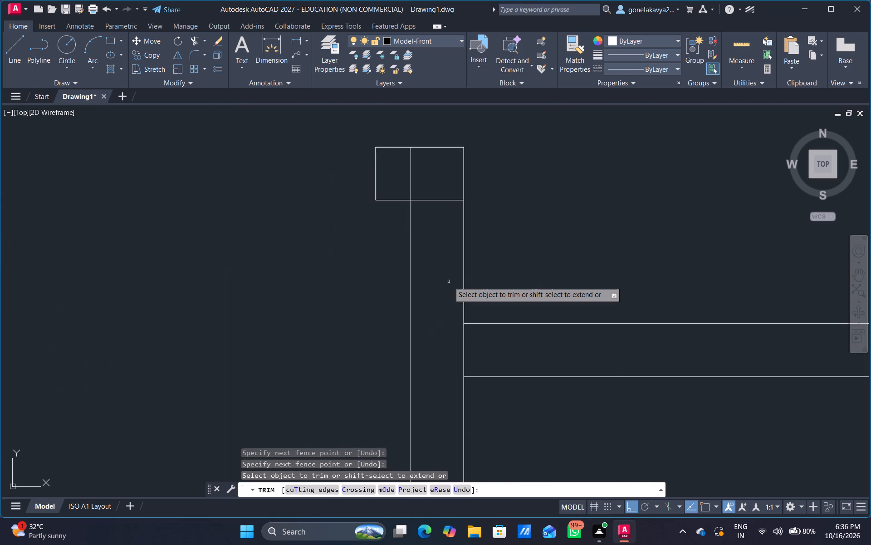
left_click_drag(414, 180, 414, 187)
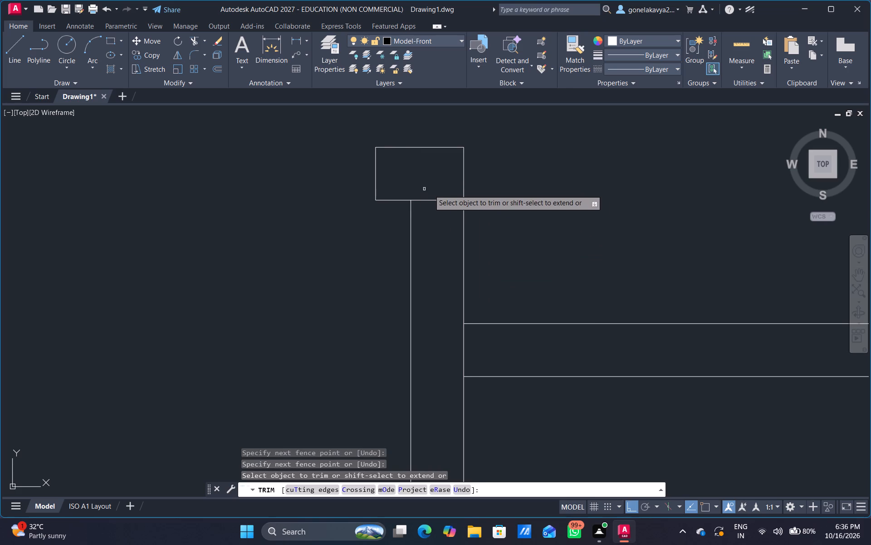
left_click_drag(439, 194, 419, 258)
Offset the vertical partition's right line 3" into the lower-right room, and offset that copy 3' further right.
scroll(426, 256, "down", 2)
scroll(289, 353, "down", 1)
middle_click_drag(282, 361, 314, 249)
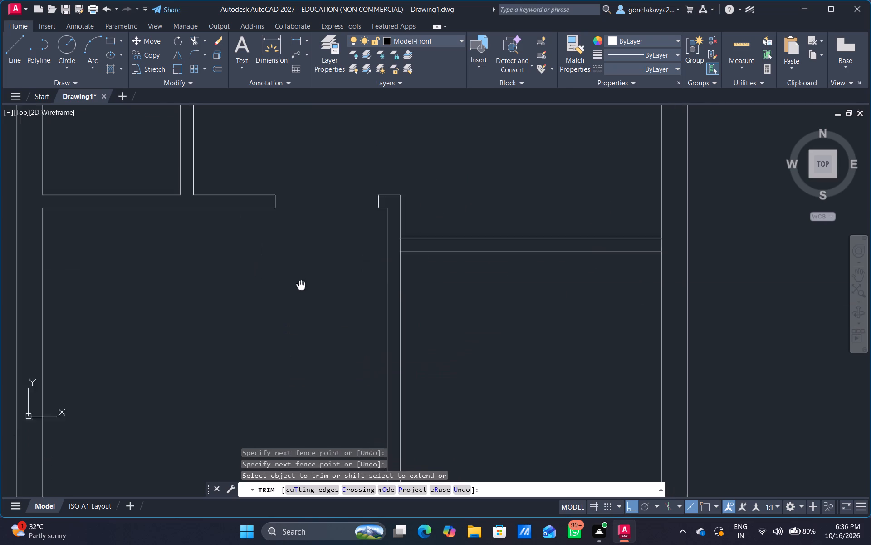
middle_click_drag(314, 249, 322, 226)
scroll(322, 226, "down", 2)
middle_click_drag(337, 287, 303, 259)
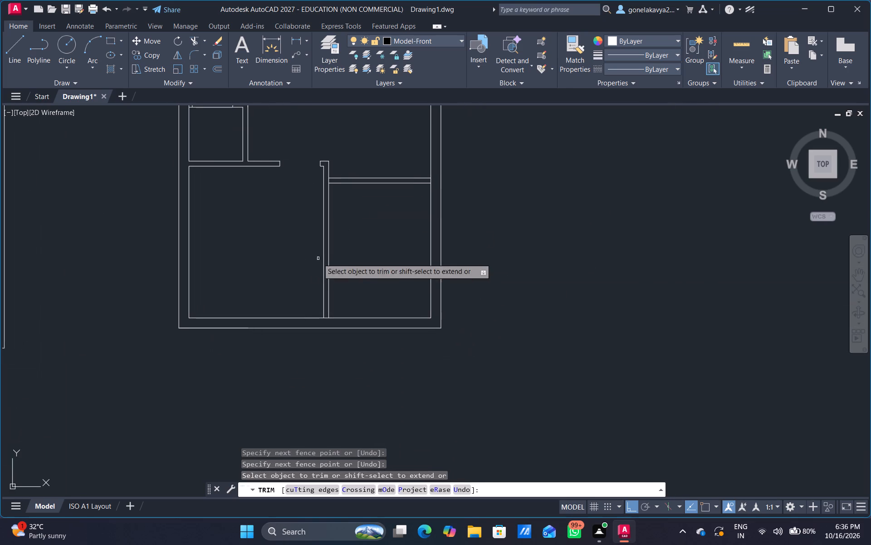
middle_click_drag(360, 218, 362, 257)
scroll(353, 273, "up", 2)
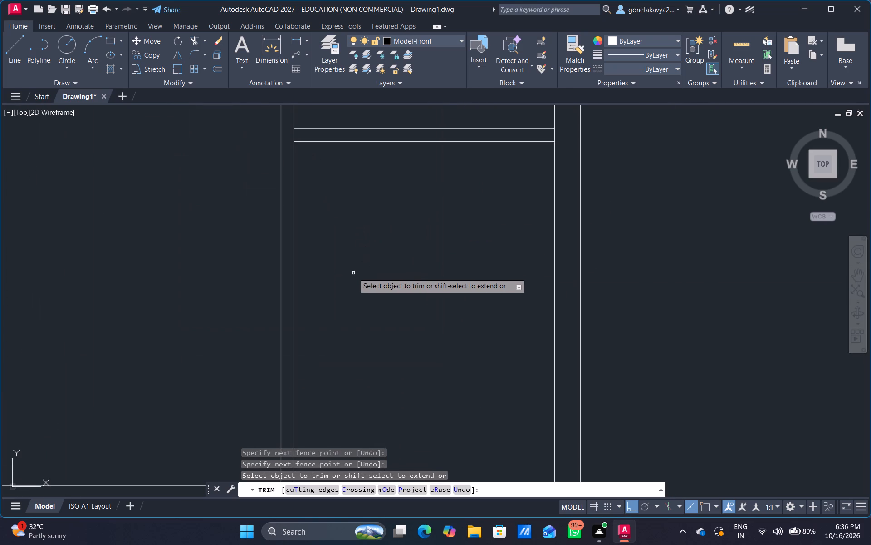
scroll(337, 322, "down", 1)
middle_click_drag(344, 322, 322, 349)
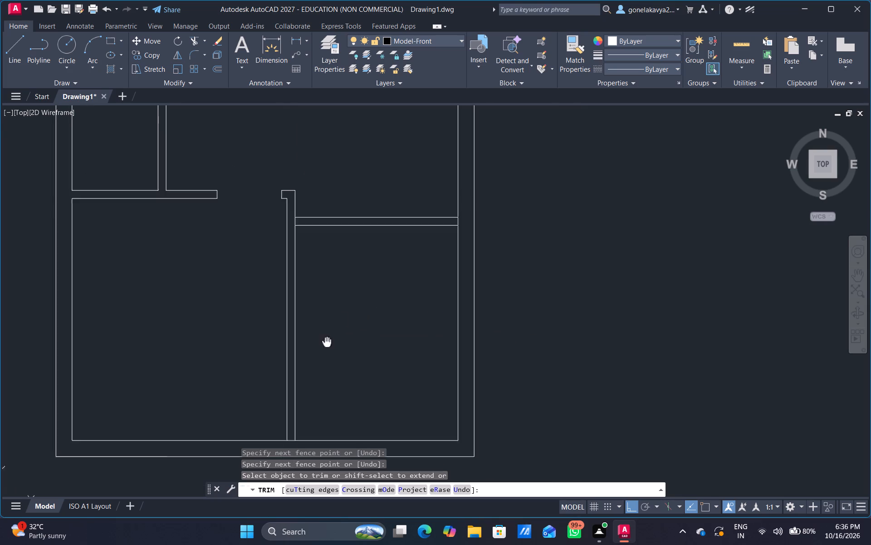
middle_click_drag(322, 349, 319, 354)
scroll(328, 309, "up", 1)
key("Escape")
key("o")
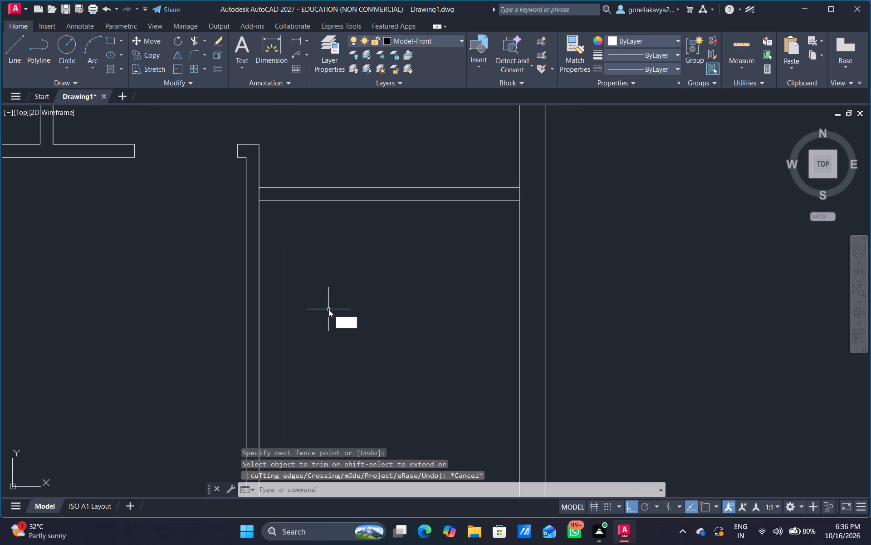
key("Return")
type("3\"")
key("Return")
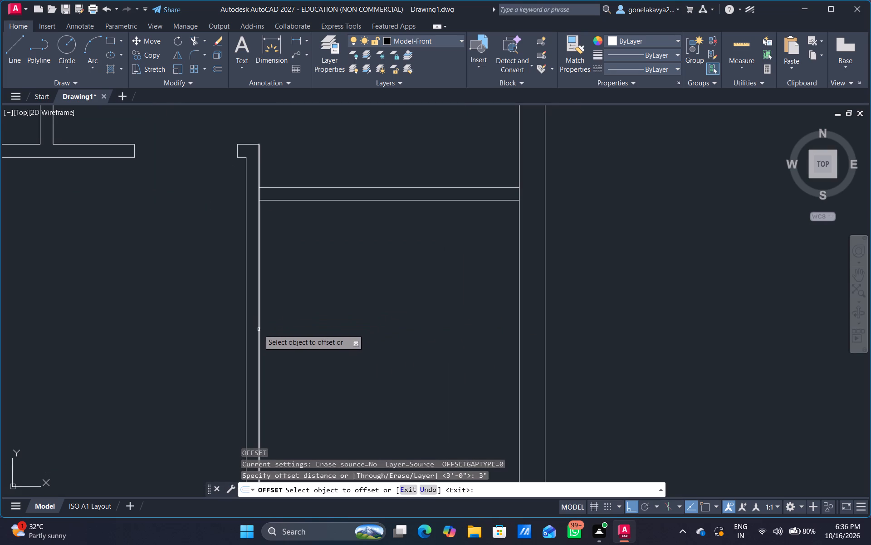
left_click(259, 329)
left_click(312, 323)
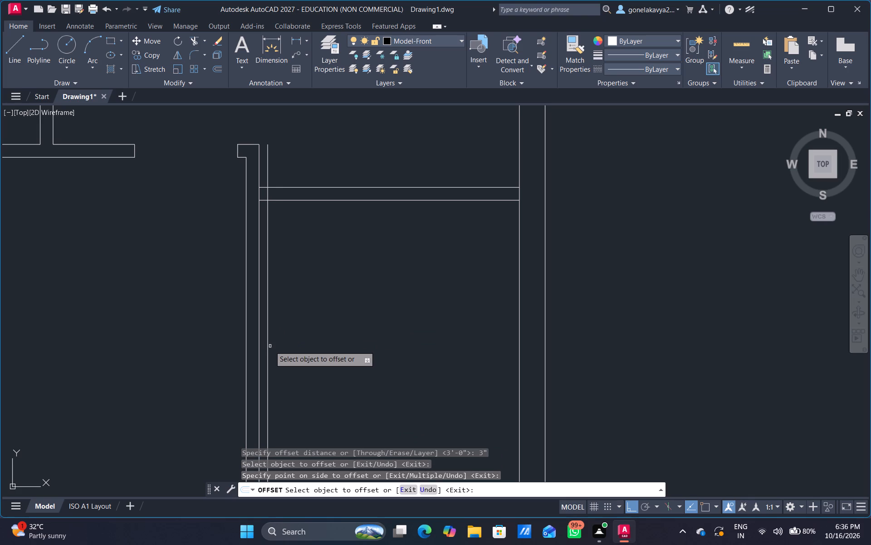
left_click(266, 349)
left_click(266, 354)
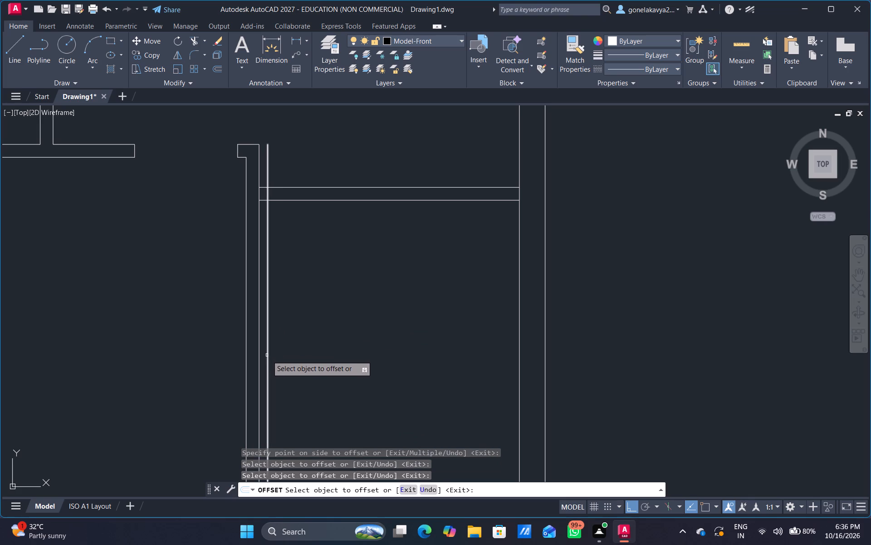
left_click_drag(267, 356, 281, 359)
type("3'")
key("Return")
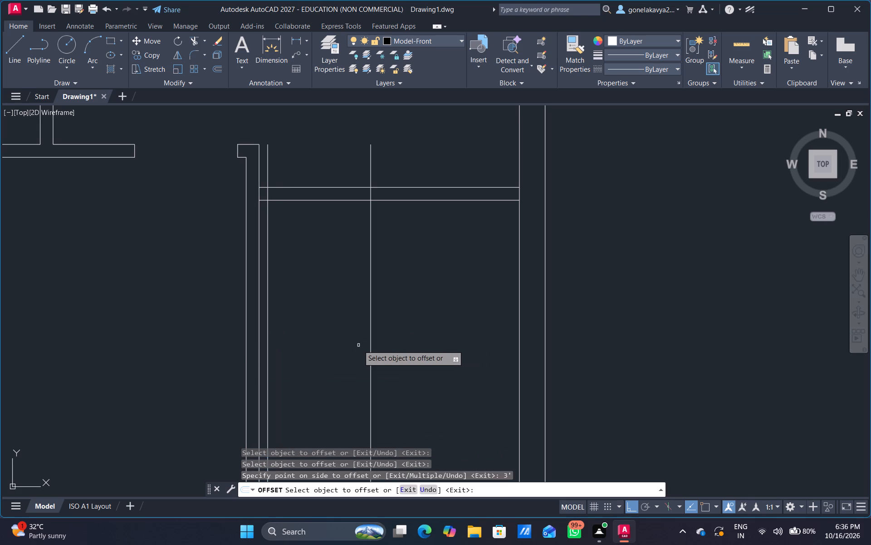
Trim the two offset lines above and below the lower-right room's top partition and cut the partition between them to form a 3' door opening.
key("Escape")
type("TR")
key("space")
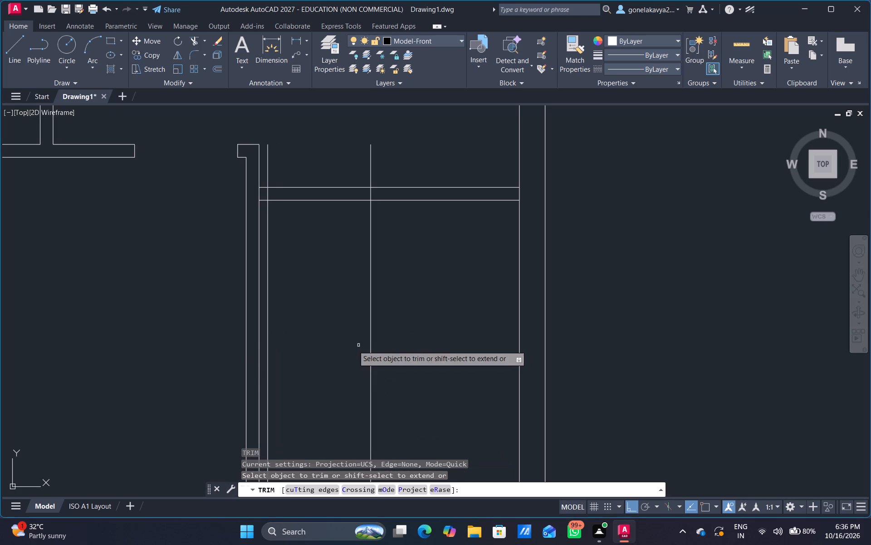
left_click_drag(265, 389, 275, 389)
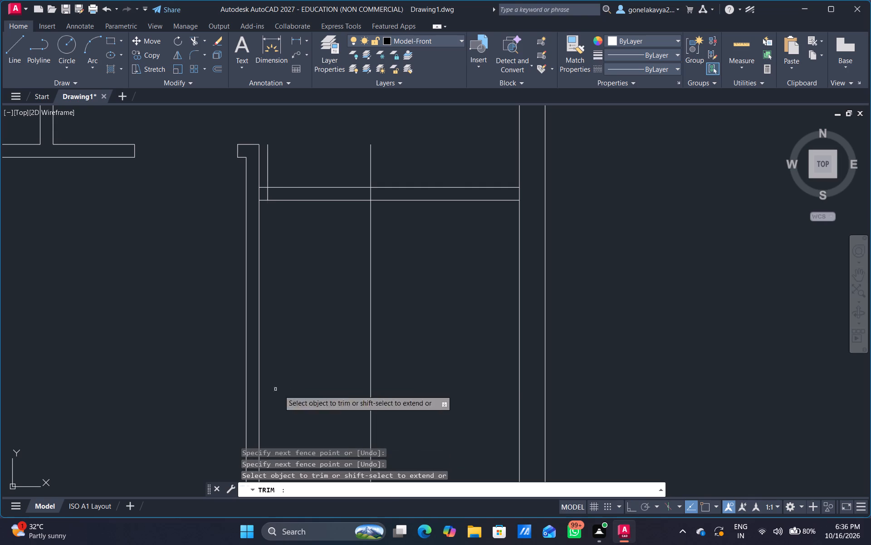
left_click_drag(369, 364, 403, 356)
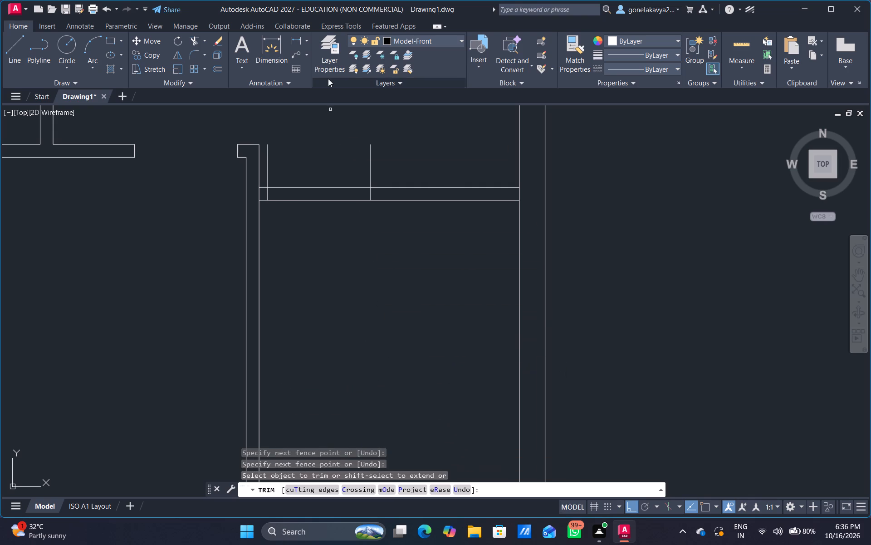
left_click(269, 171)
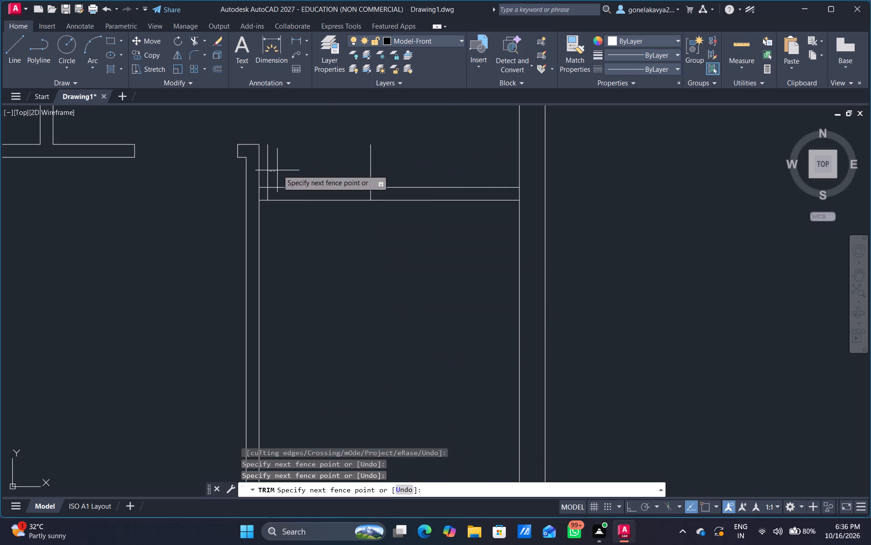
left_click(264, 168)
left_click_drag(354, 156, 387, 159)
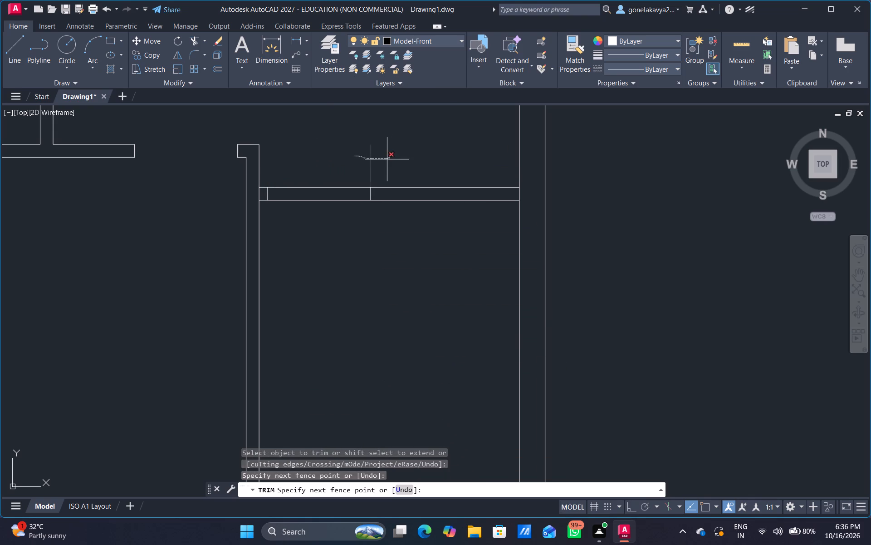
left_click_drag(328, 160, 327, 222)
Extend the vertical partition's left line down to the outer face of the bottom outer wall.
scroll(334, 259, "down", 3)
middle_click_drag(349, 287, 381, 233)
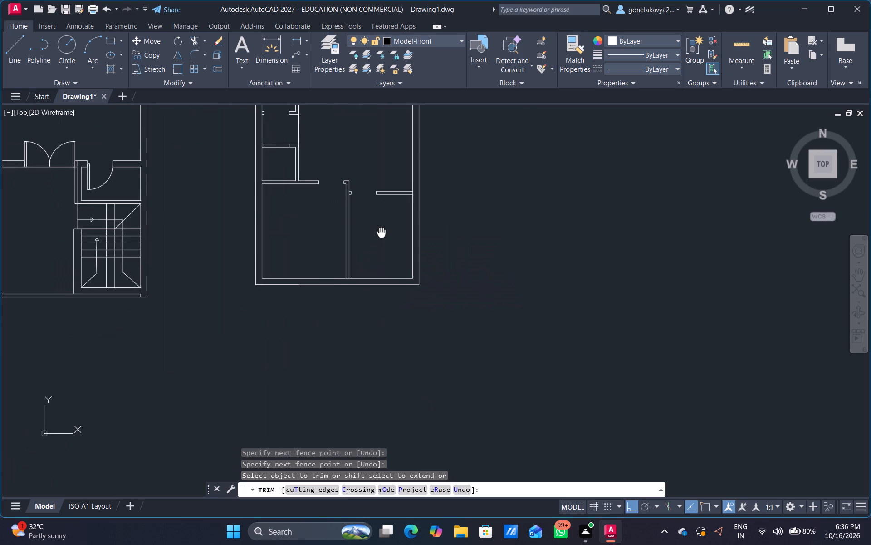
middle_click_drag(381, 233, 385, 240)
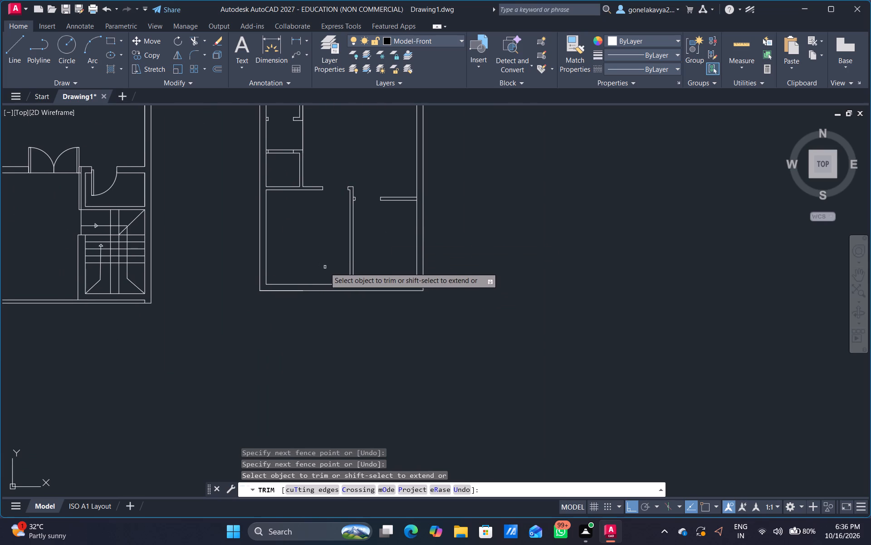
middle_click_drag(323, 254, 318, 237)
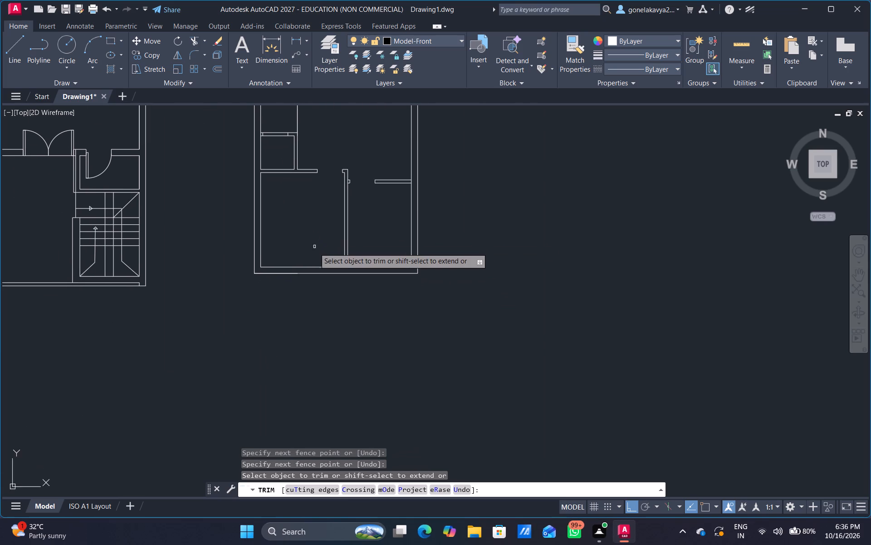
scroll(314, 248, "up", 2)
middle_click_drag(314, 248, 313, 183)
scroll(313, 183, "up", 1)
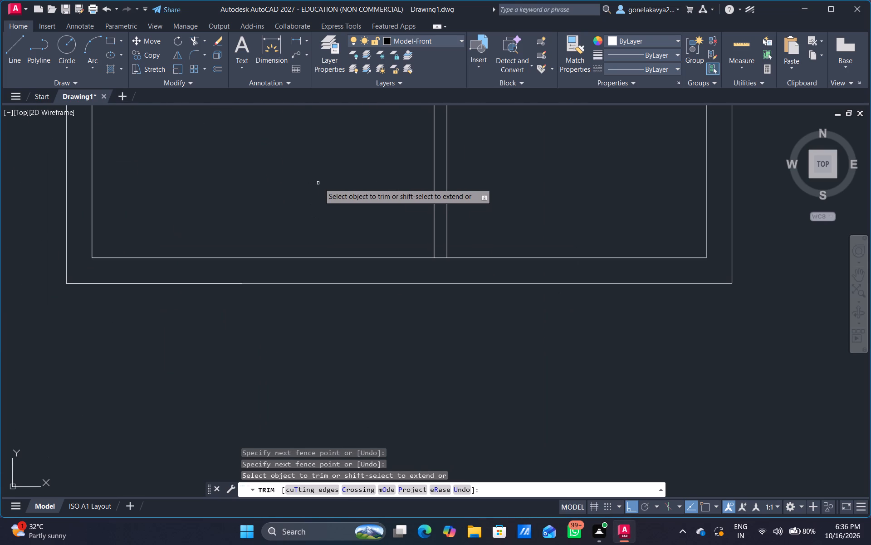
key("Escape")
type("EX")
key("space")
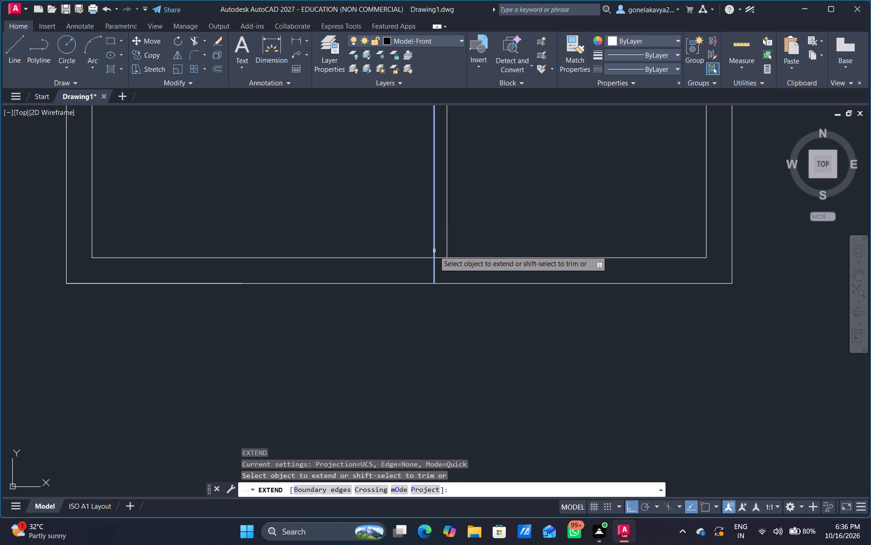
left_click(434, 251)
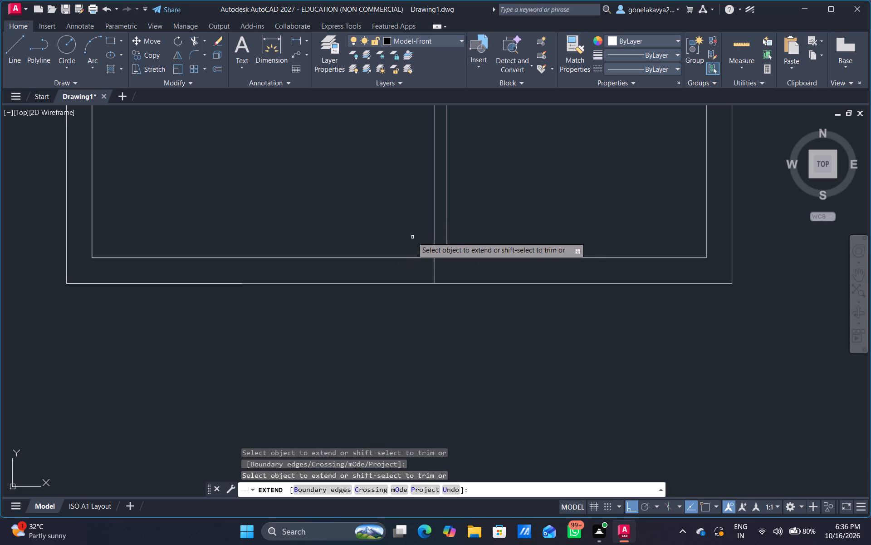
Offset the extended partition line 3" to the left, and offset that copy 3' further left across the bottom outer wall.
key("Escape")
key("o")
key("Return")
type("3\"")
key("Return")
left_click(434, 242)
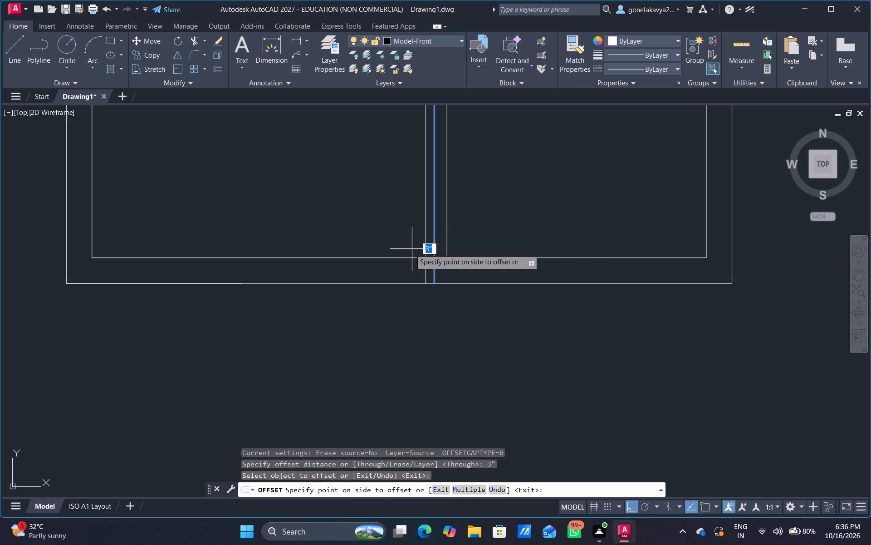
left_click(401, 249)
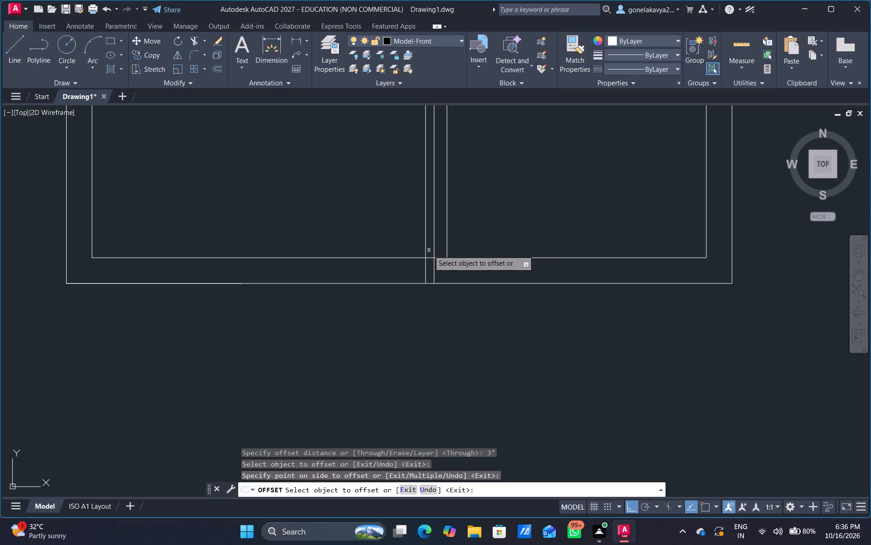
left_click_drag(426, 253, 421, 252)
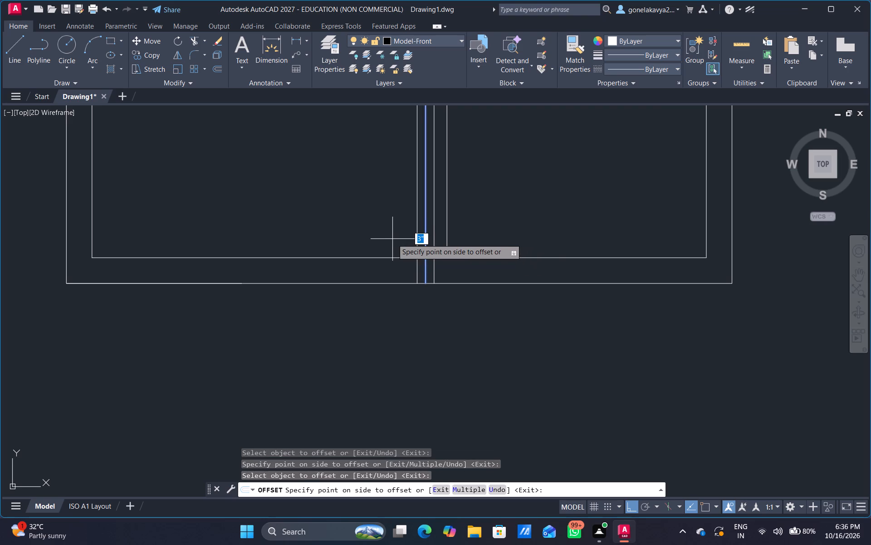
type("3'")
key("Return")
Trim the bottom outer wall and the two offset lines into a 3' door opening, clearing the inner wall line between the vertical partition's lines.
key("Escape")
type("TR")
key("space")
left_click_drag(389, 214, 386, 313)
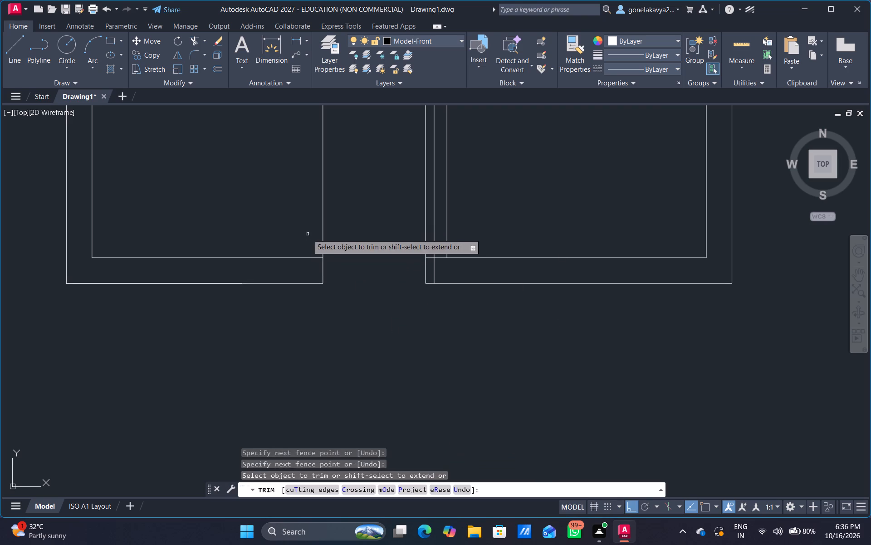
left_click_drag(308, 234, 361, 226)
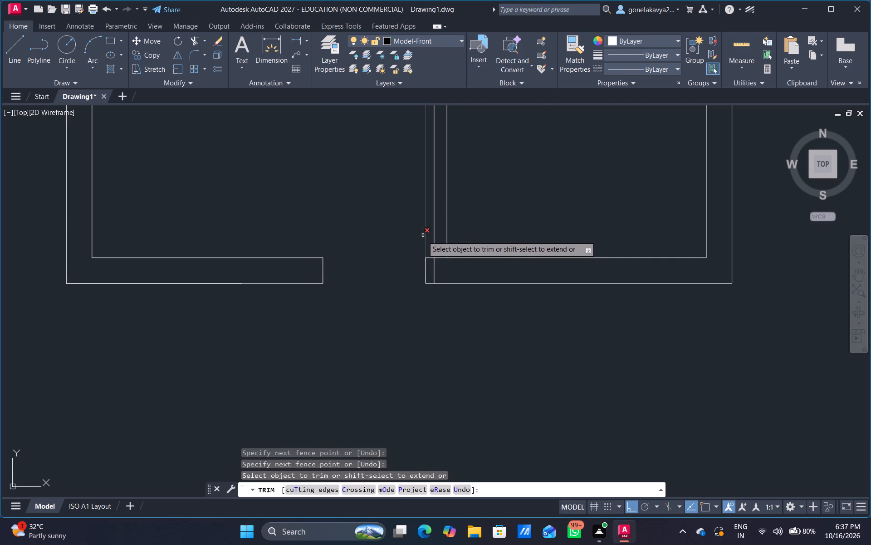
left_click(426, 248)
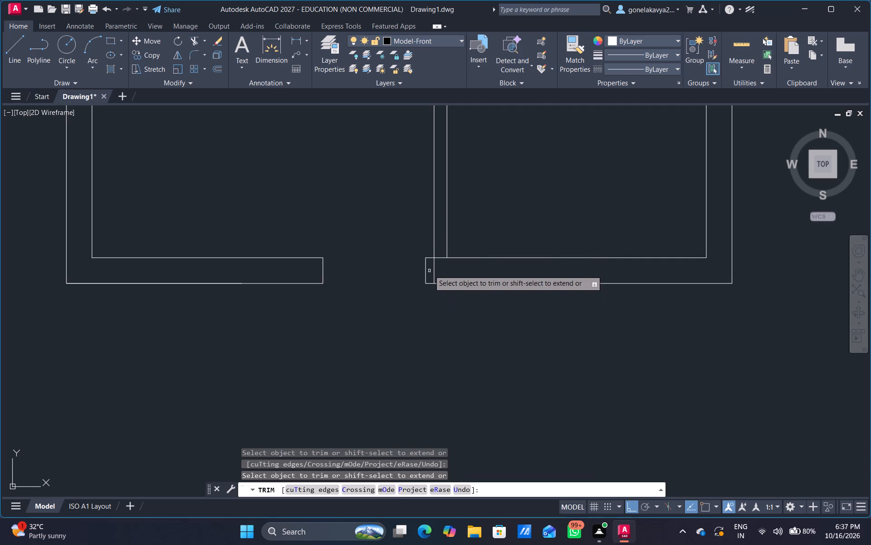
left_click(442, 255)
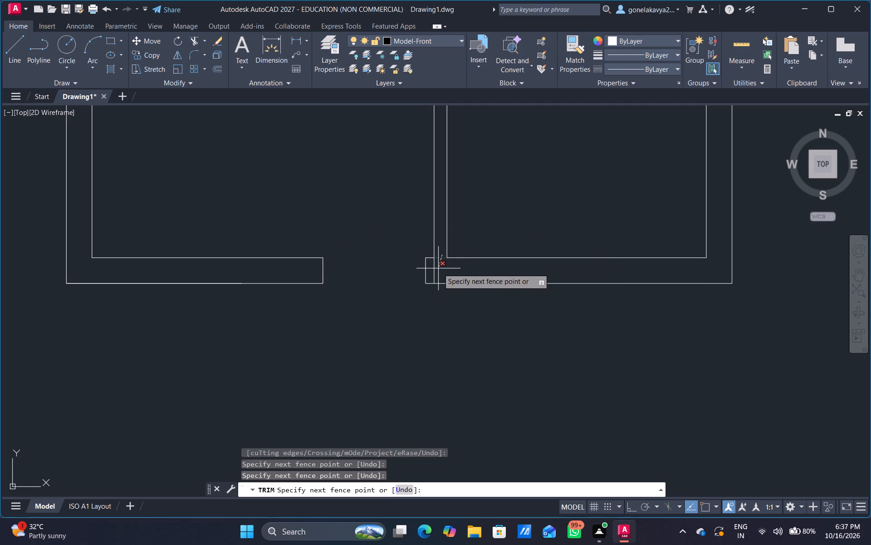
left_click(438, 268)
scroll(386, 286, "down", 3)
middle_click_drag(388, 337, 394, 412)
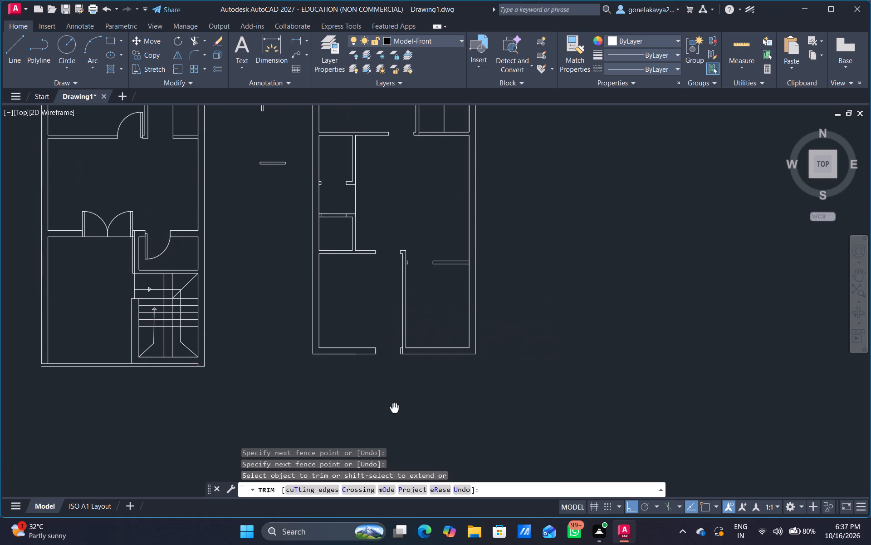
middle_click_drag(394, 412, 394, 413)
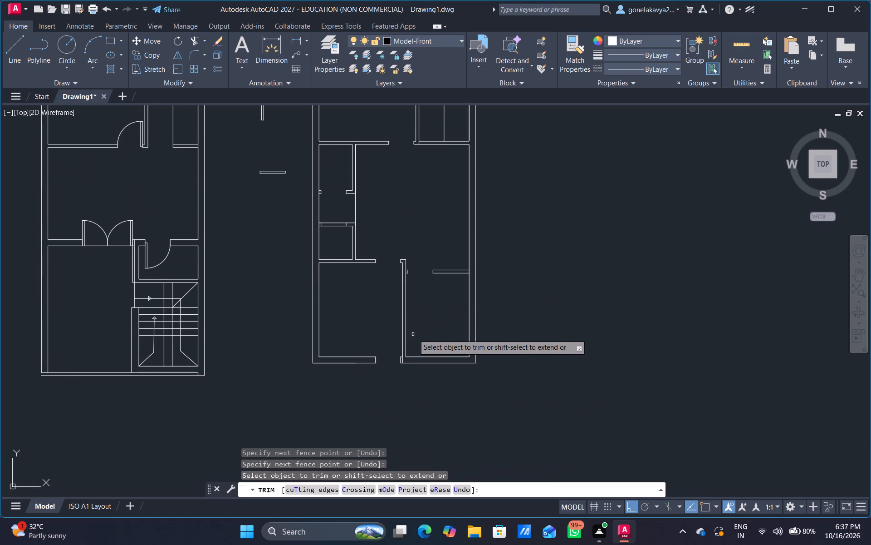
middle_click_drag(433, 327, 419, 268)
scroll(433, 327, "up", 2)
scroll(419, 268, "down", 1)
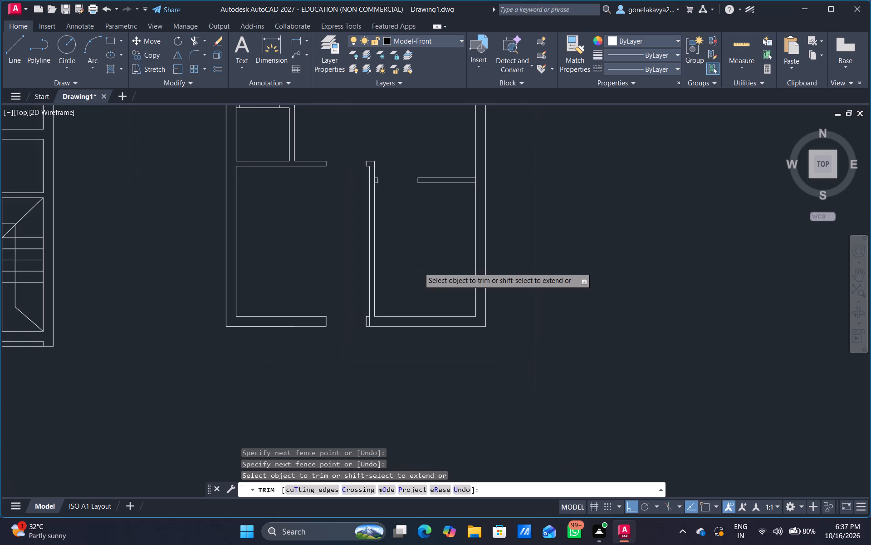
middle_click_drag(419, 268, 329, 234)
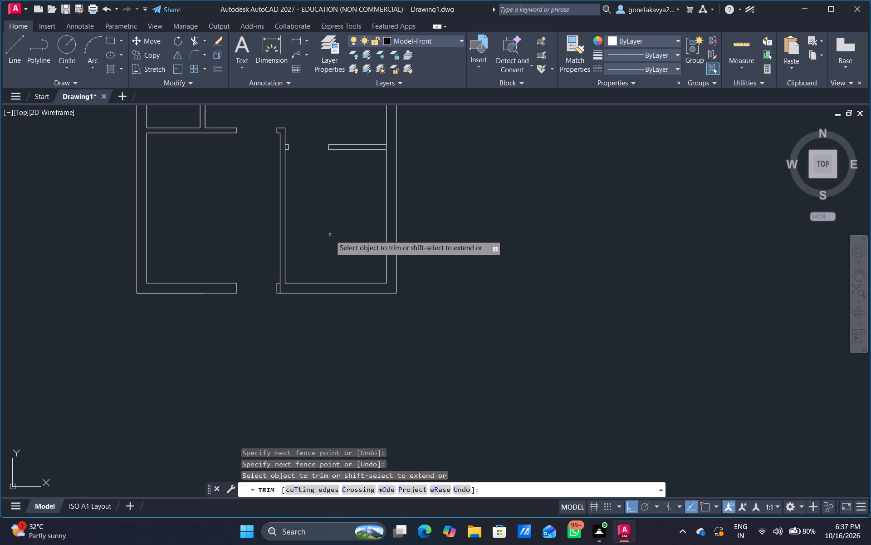
key("Escape")
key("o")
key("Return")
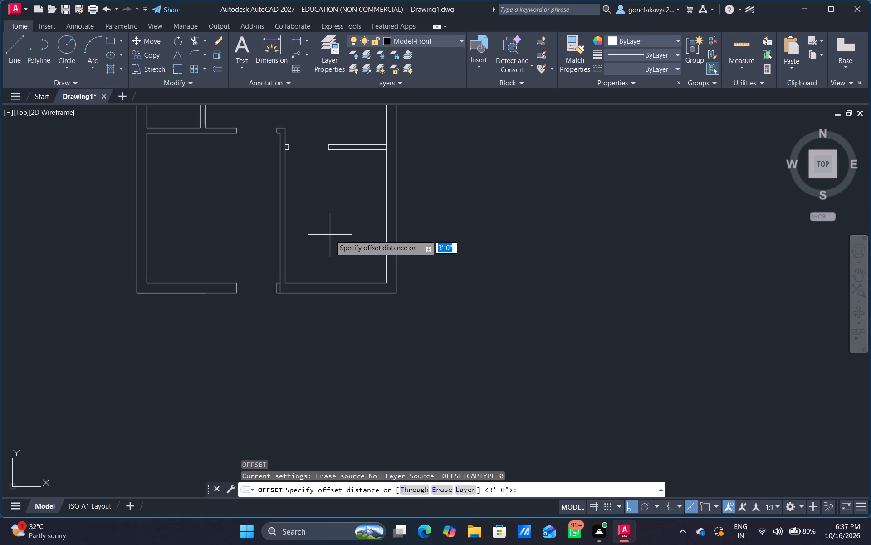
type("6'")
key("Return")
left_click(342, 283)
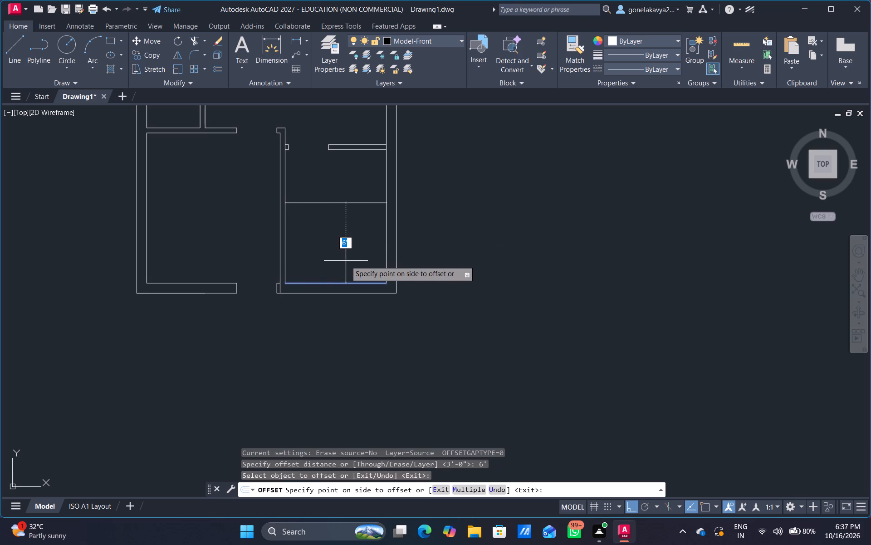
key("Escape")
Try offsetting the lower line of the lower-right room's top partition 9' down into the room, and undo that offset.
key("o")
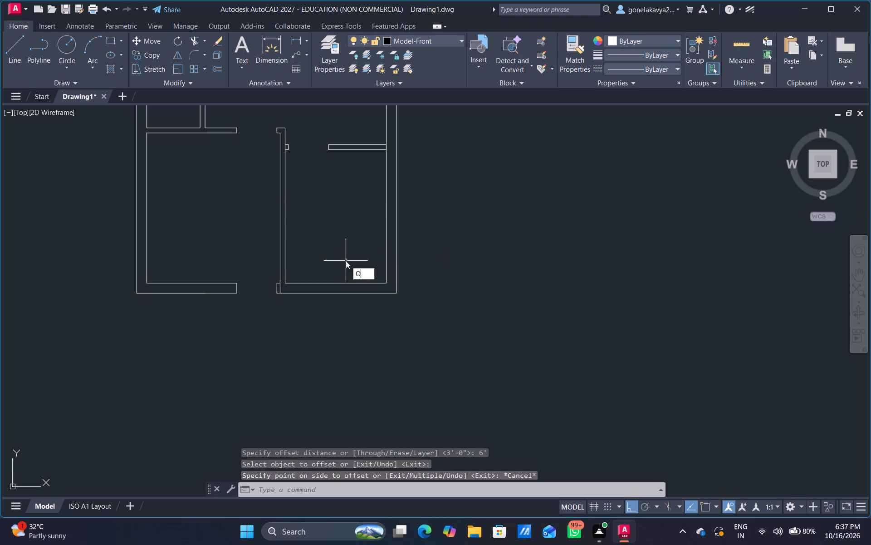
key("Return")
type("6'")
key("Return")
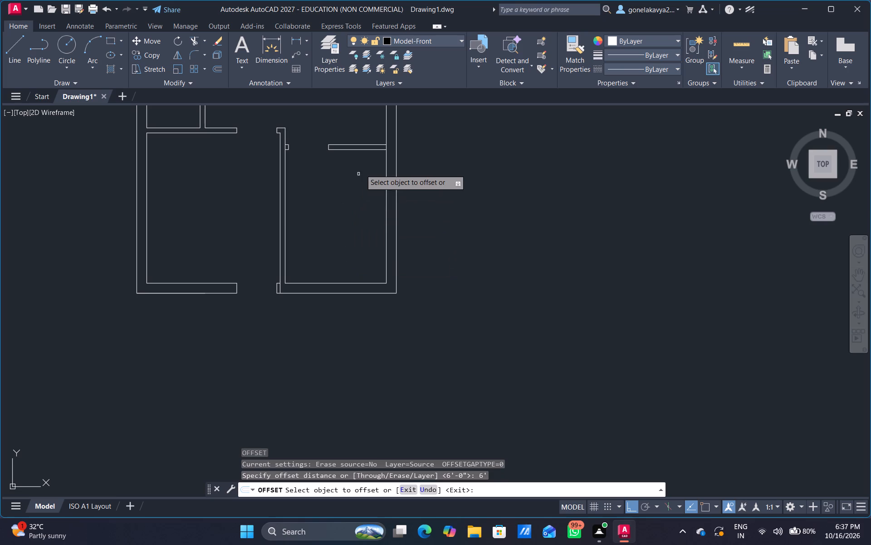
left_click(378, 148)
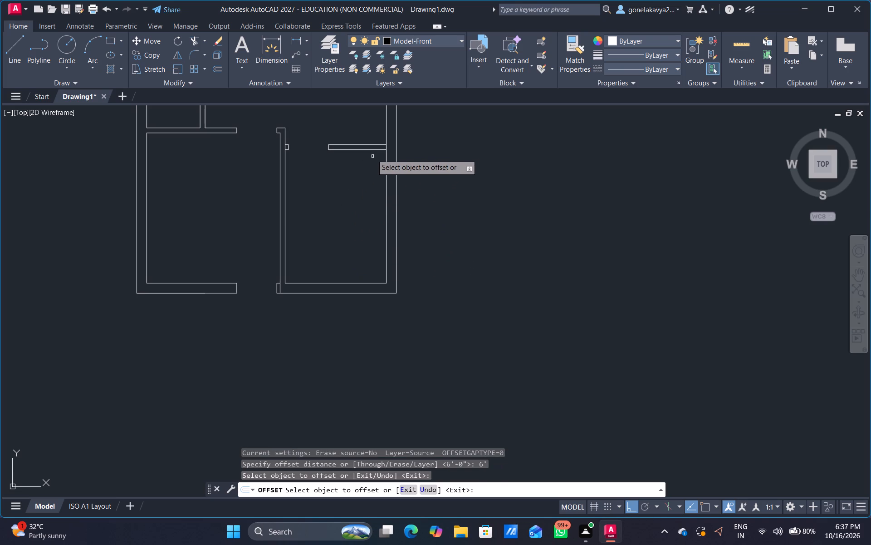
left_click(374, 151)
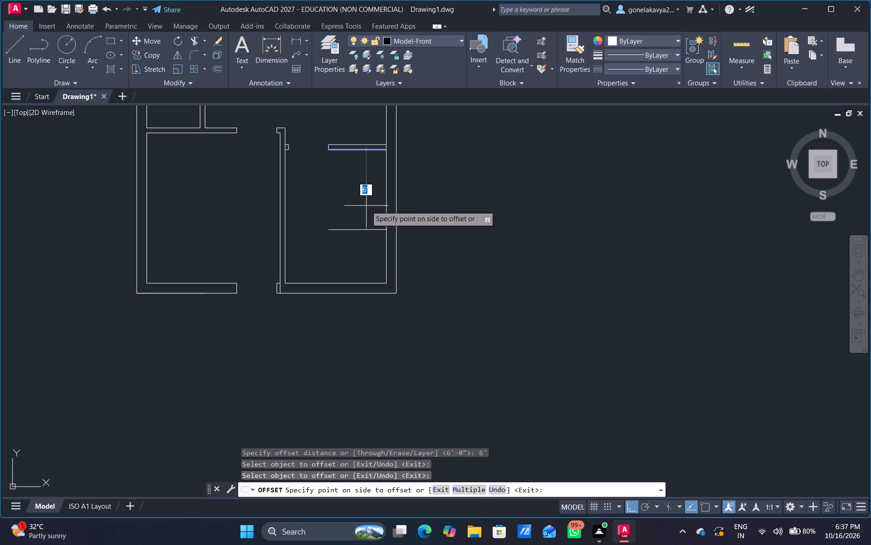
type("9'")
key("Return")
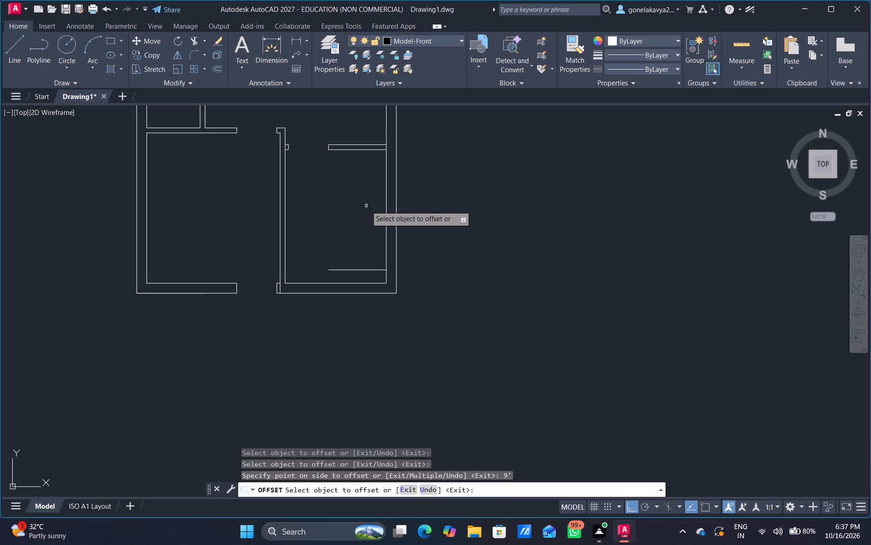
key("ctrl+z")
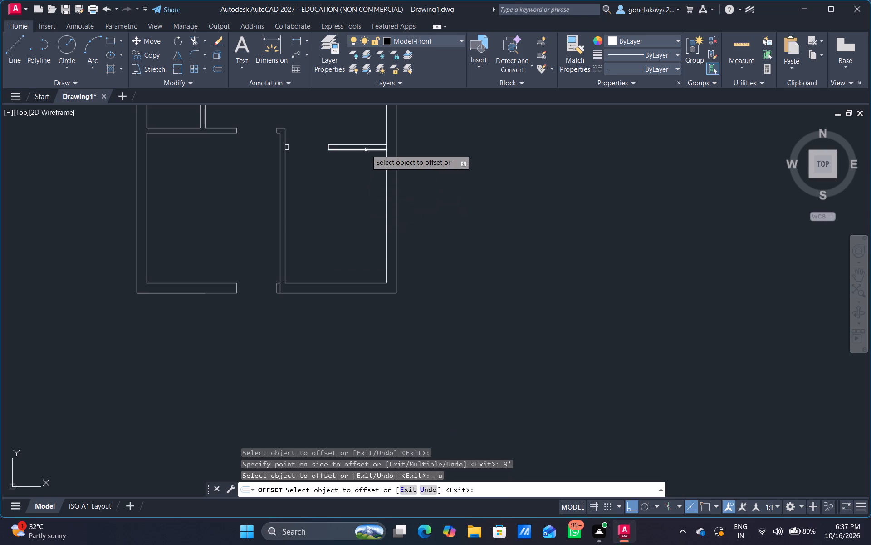
Offset the lower line of the lower-right room's partition 7' downward and the right wall's inner line 4' into the room.
left_click(366, 149)
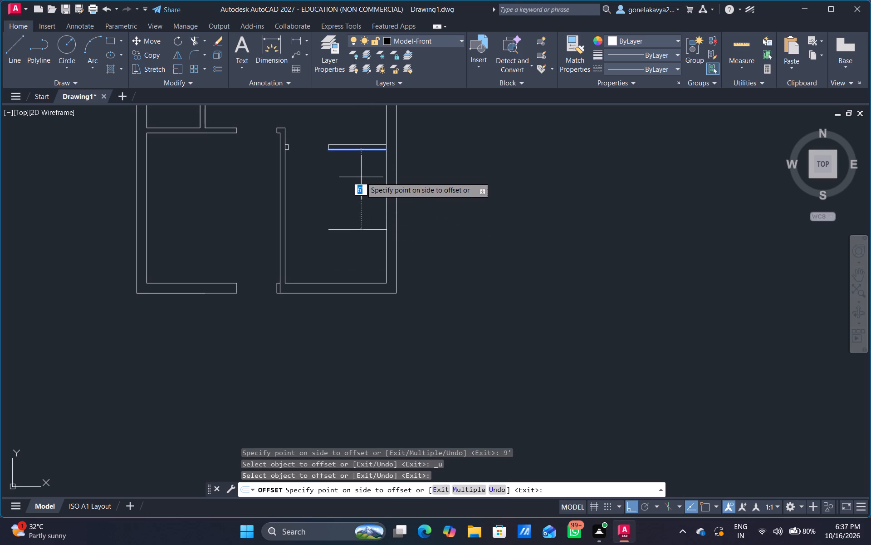
type("7'")
key("Return")
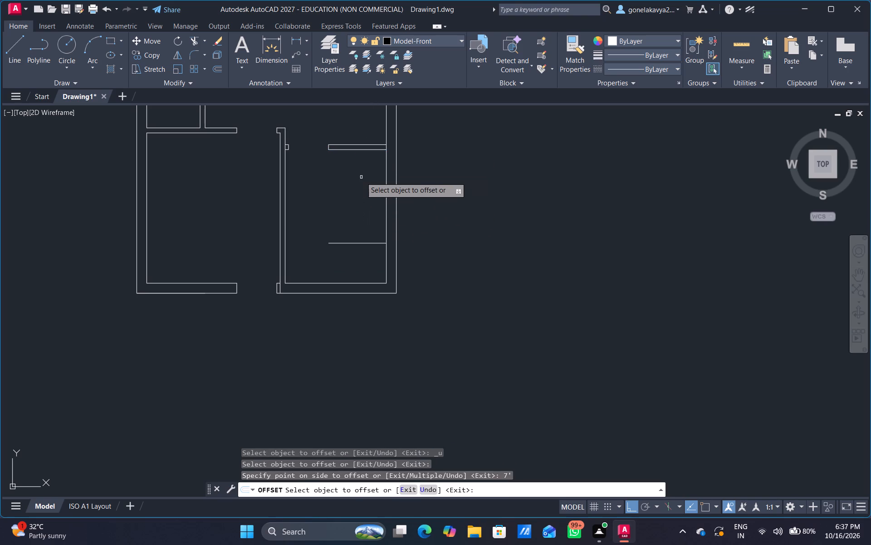
left_click(385, 213)
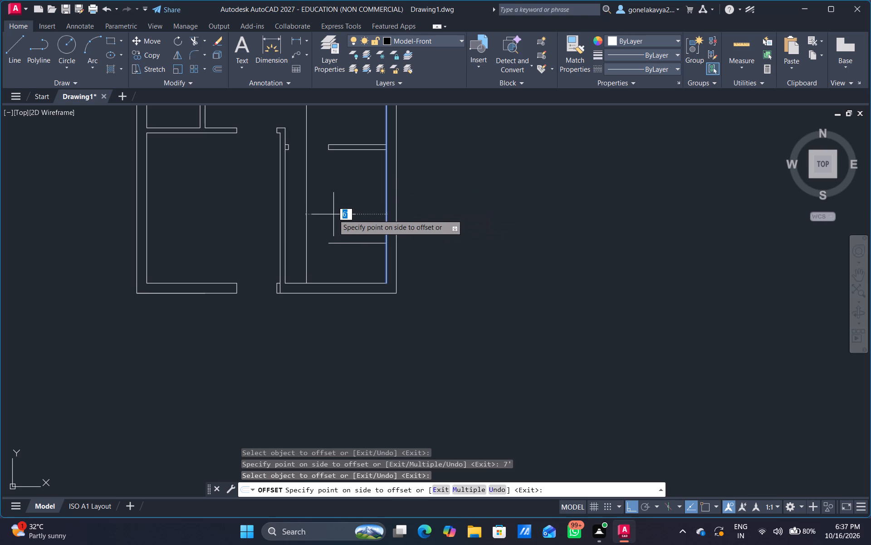
type("4'")
key("Return")
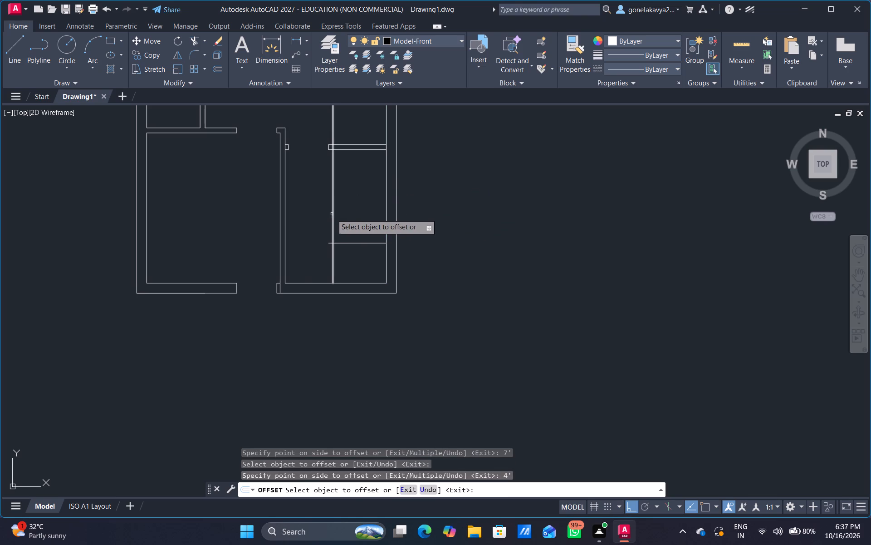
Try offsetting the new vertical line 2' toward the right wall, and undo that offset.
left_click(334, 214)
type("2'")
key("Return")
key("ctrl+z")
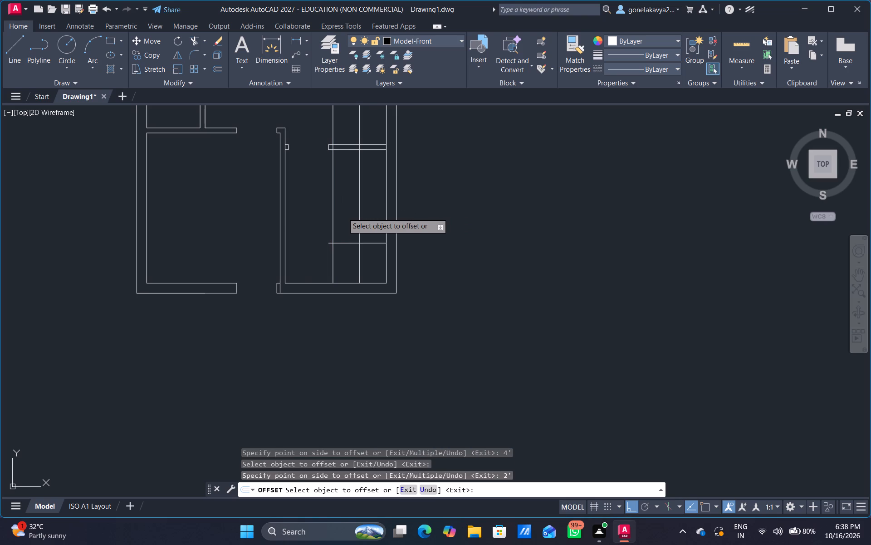
Offset the new vertical line inside the lower-right room 1' toward the right wall.
type("1'")
key("Return")
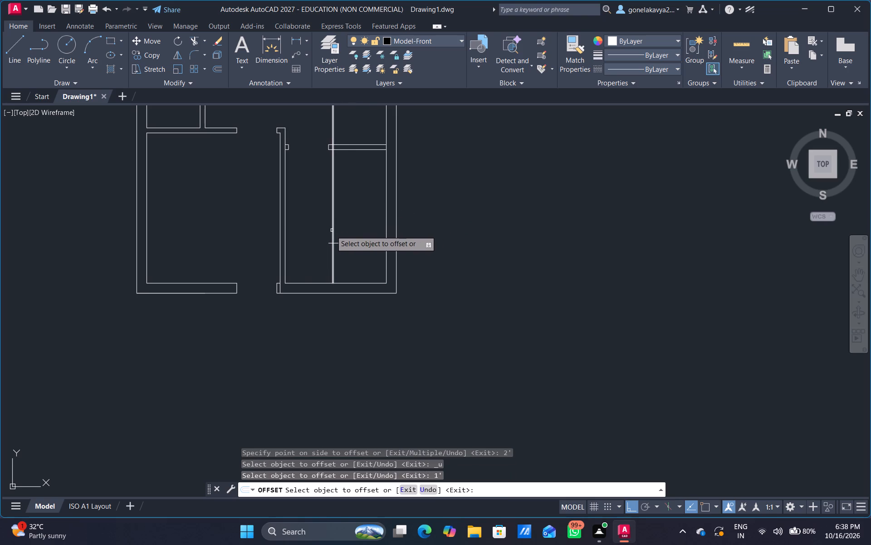
left_click(333, 233)
type("1'")
key("Return")
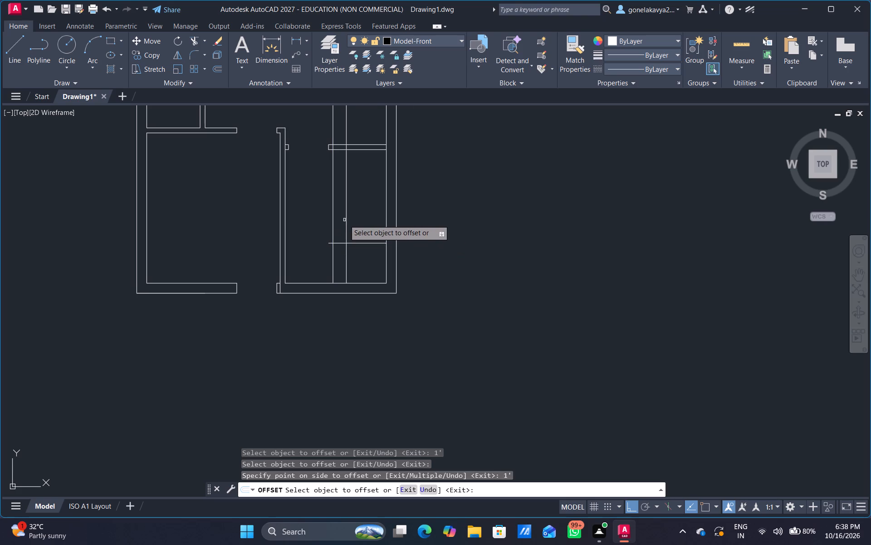
Offset the partition's lower line 2' down into the room and end the Offset command.
middle_click_drag(352, 223, 349, 258)
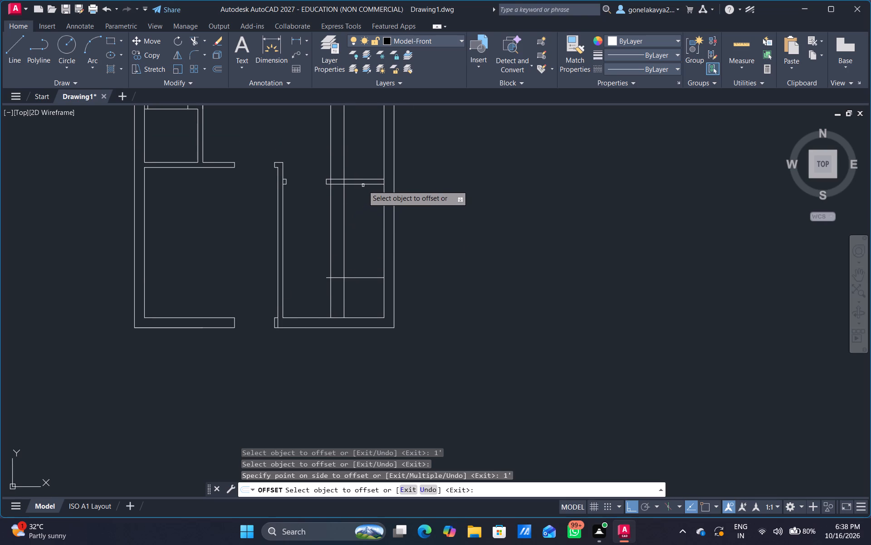
left_click_drag(363, 185, 363, 199)
type("2'")
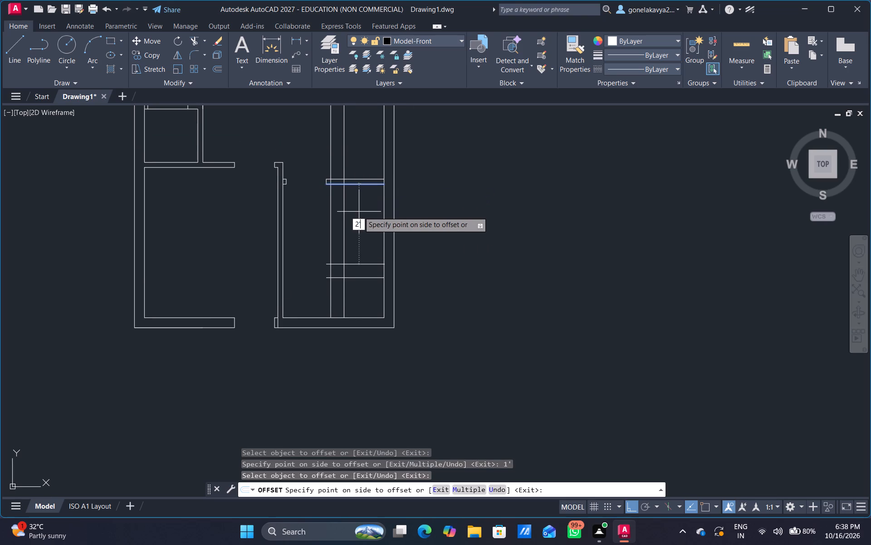
key("Return")
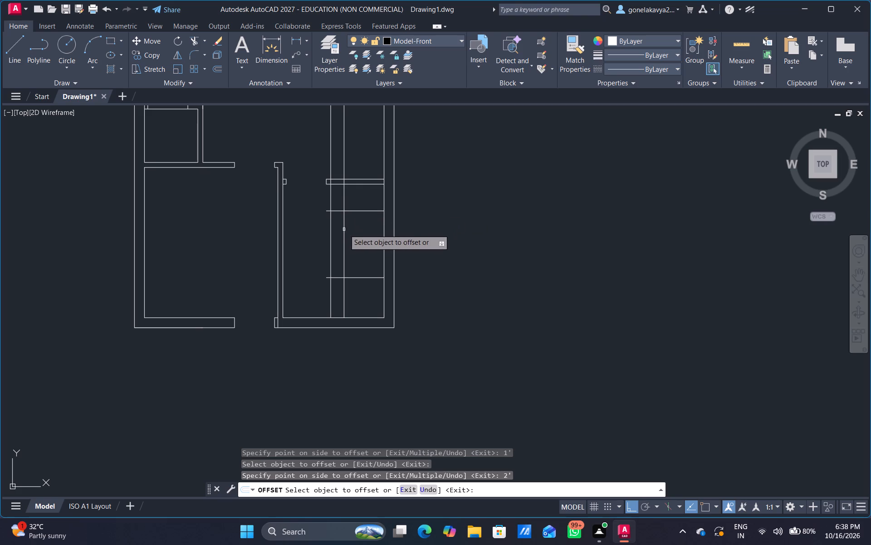
middle_click_drag(309, 232, 338, 208)
key("Escape")
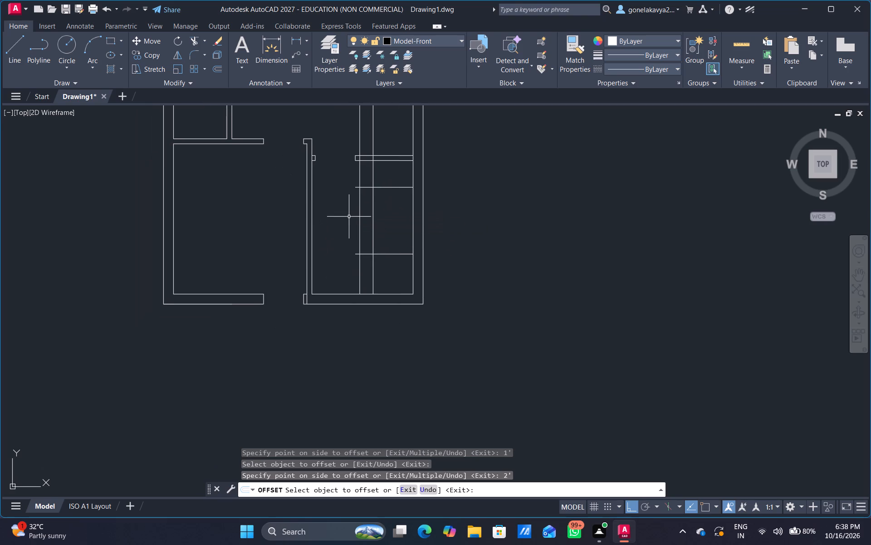
Extend the two offset horizontal lines to the room's left wall.
type("EX")
key("space")
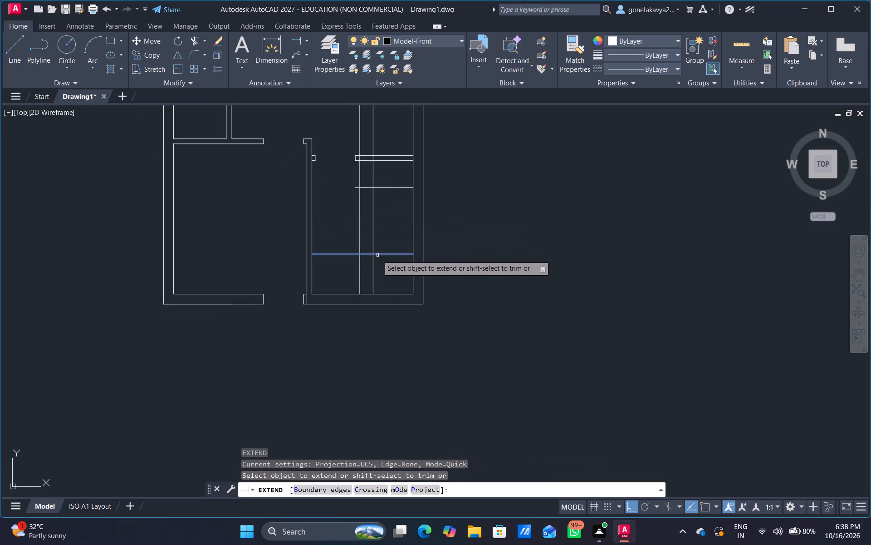
left_click(377, 255)
left_click(381, 186)
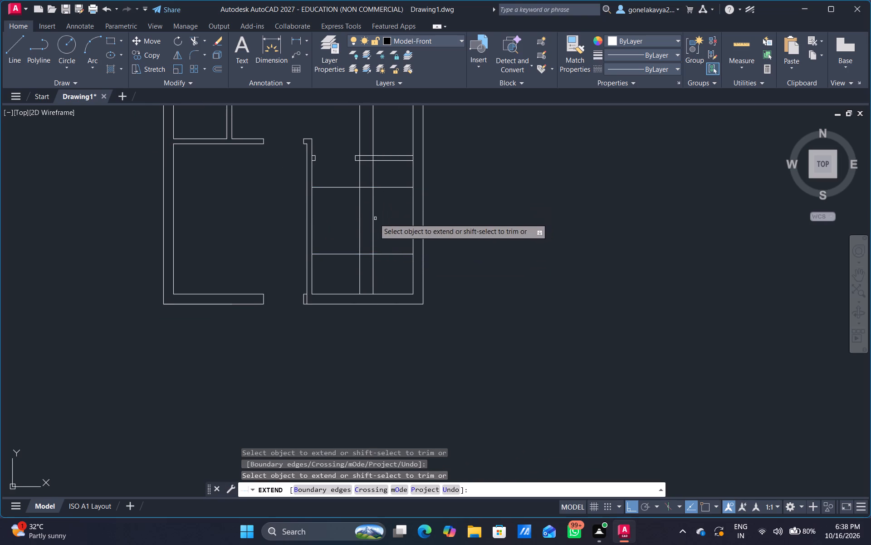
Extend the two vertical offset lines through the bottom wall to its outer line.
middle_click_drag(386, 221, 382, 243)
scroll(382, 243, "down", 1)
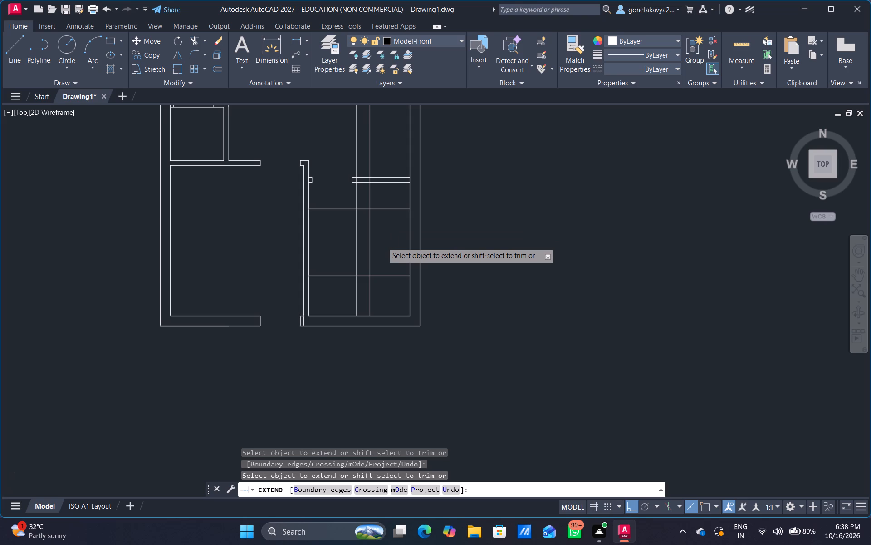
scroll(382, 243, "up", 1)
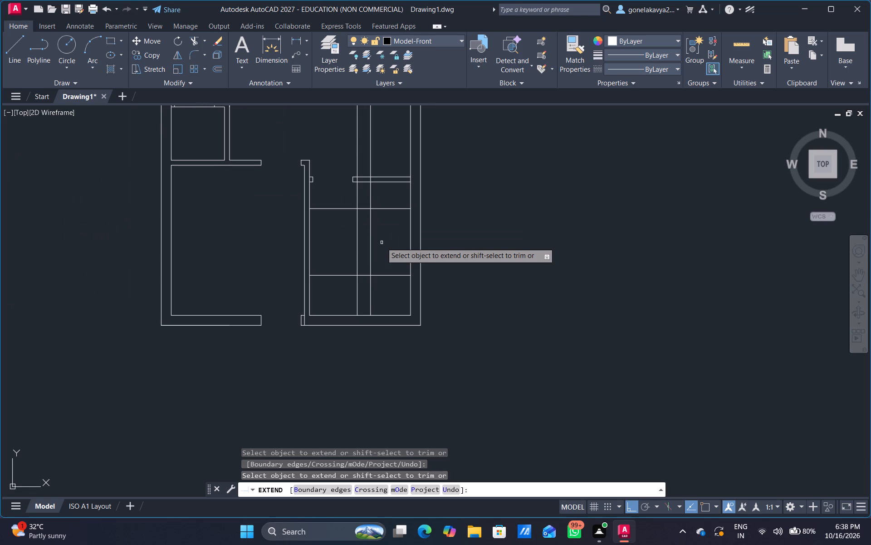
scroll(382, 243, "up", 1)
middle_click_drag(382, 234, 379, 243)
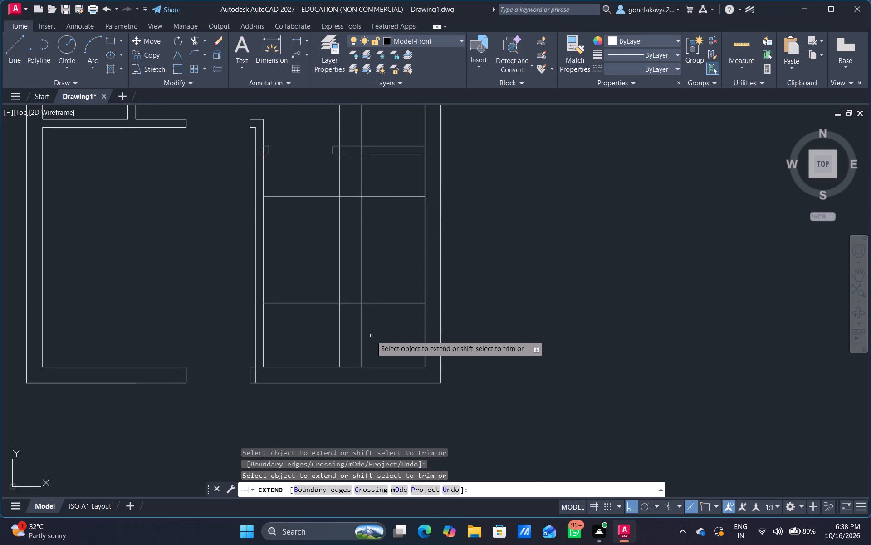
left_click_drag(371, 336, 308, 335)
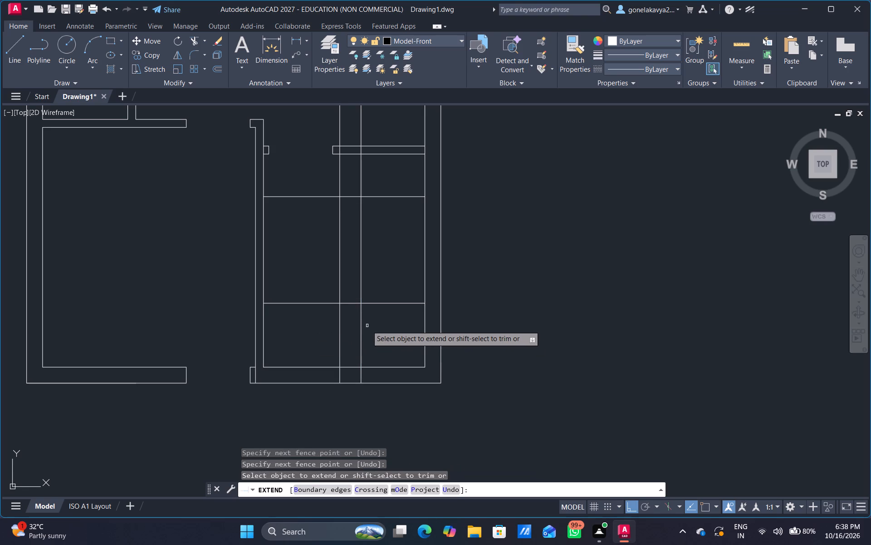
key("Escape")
Trim both vertical offset lines below the lower horizontal line, including their short pieces inside the bottom wall.
type("TR")
key("space")
left_click_drag(368, 323, 323, 342)
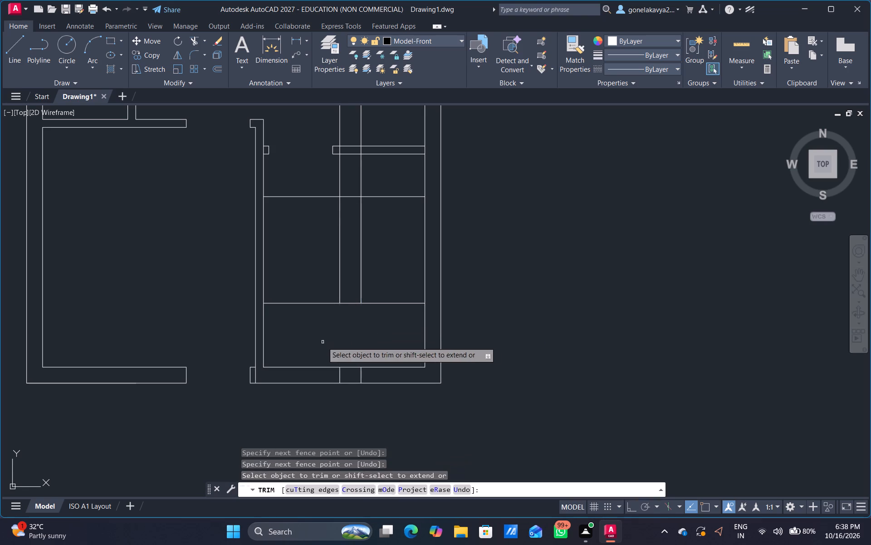
left_click(360, 376)
left_click(339, 376)
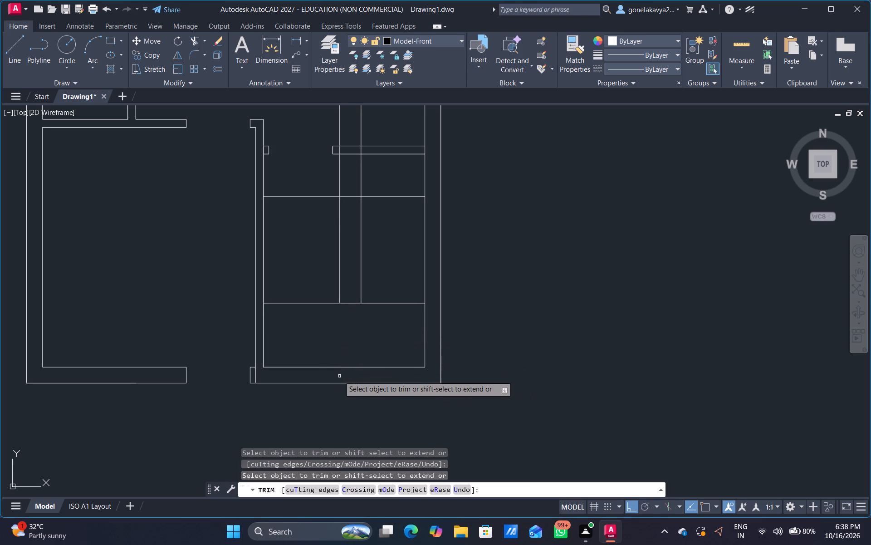
middle_click_drag(358, 339, 364, 385)
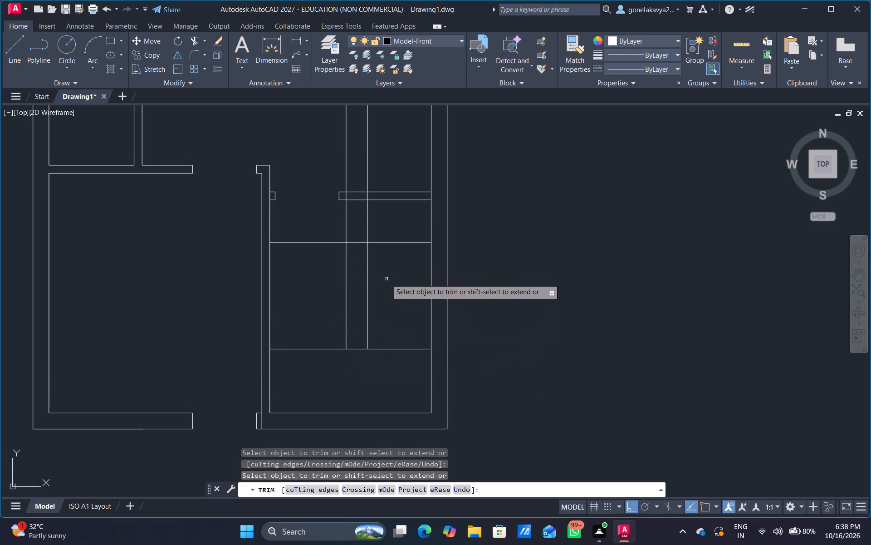
key("Escape")
Offset the room's upper horizontal offset line 1' downward.
key("o")
key("Return")
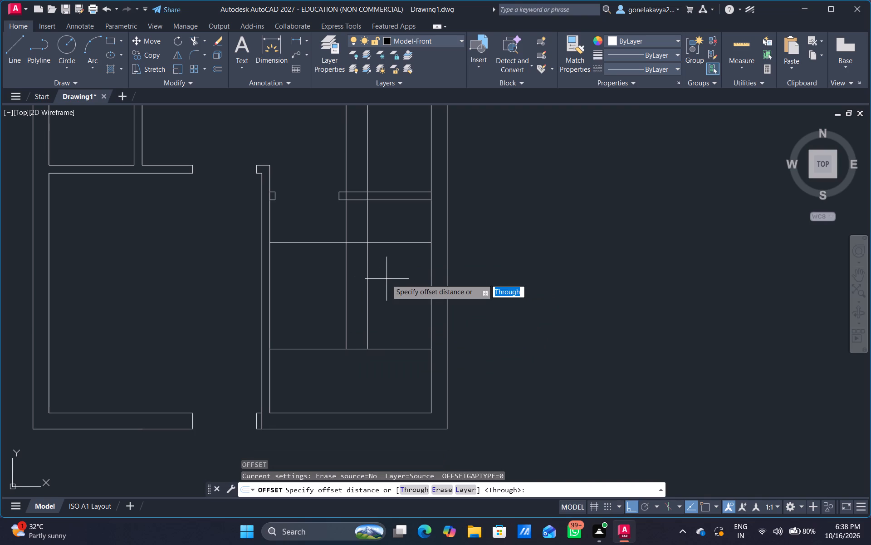
type("2'")
key("Return")
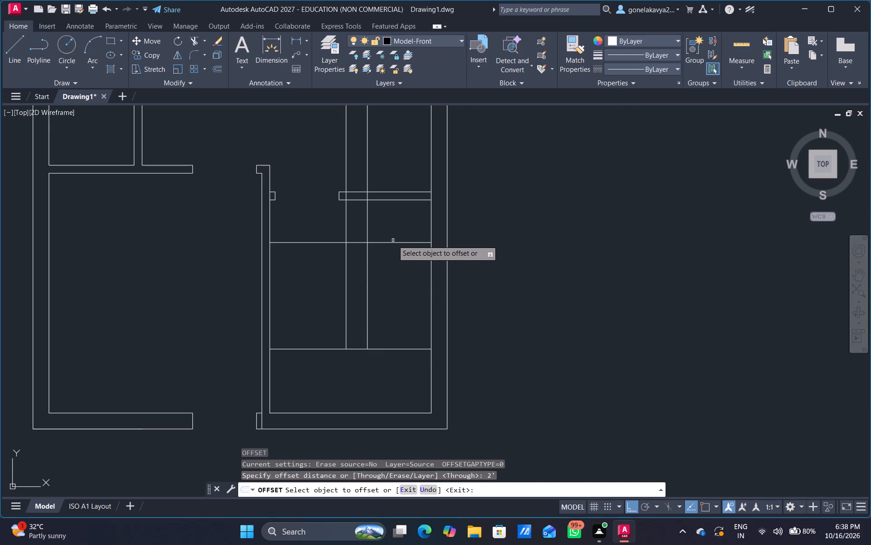
left_click(395, 241)
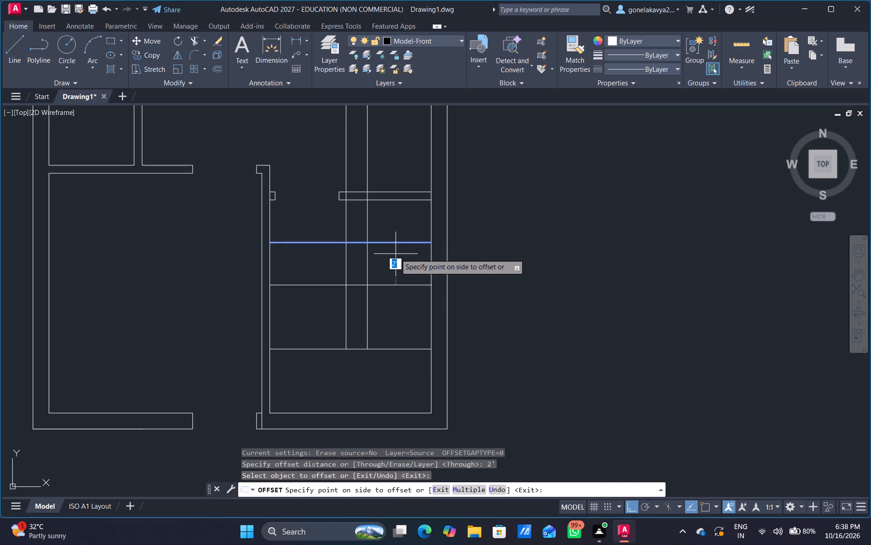
type("1'")
key("Return")
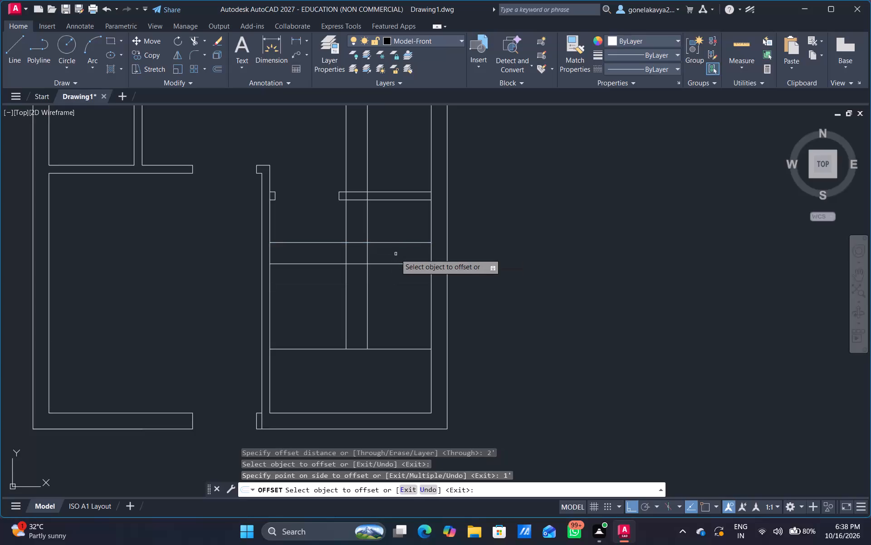
key("Escape")
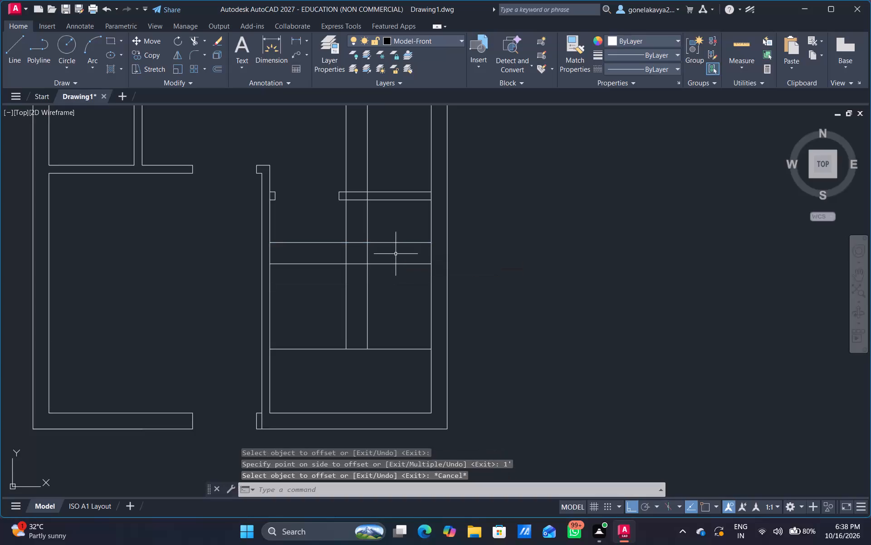
Trim the upper horizontal offset line between the left vertical line and the right wall.
type("TR")
key("space")
left_click_drag(382, 245, 386, 231)
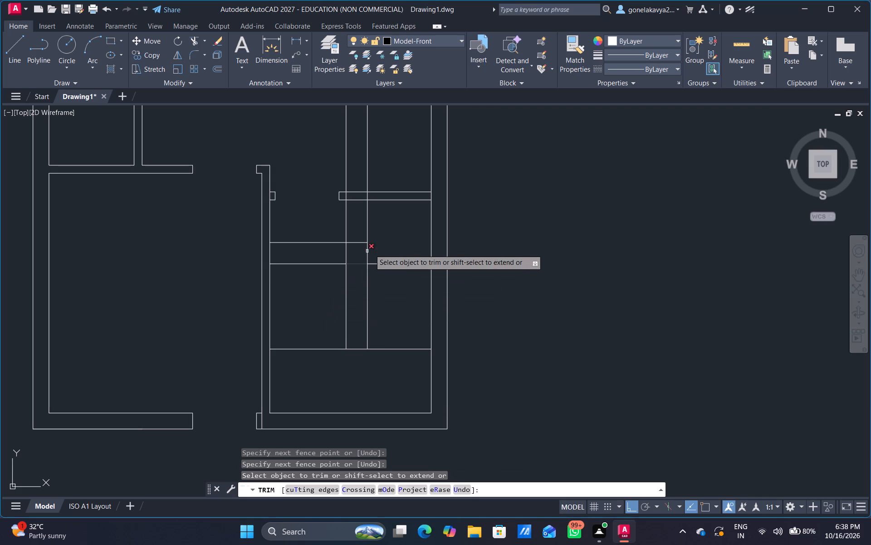
left_click_drag(361, 248, 361, 239)
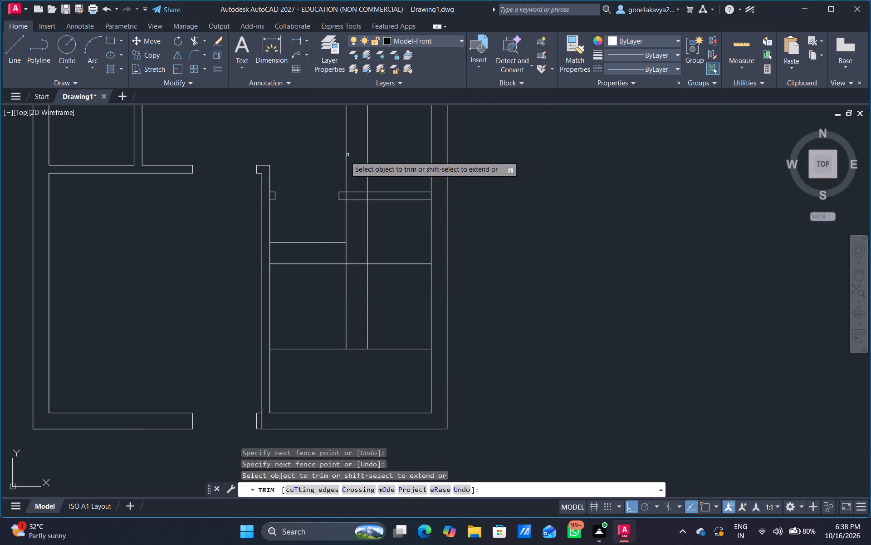
Trim the two vertical offset lines above the partition and within its thickness.
left_click_drag(333, 155, 390, 156)
scroll(355, 193, "up", 3)
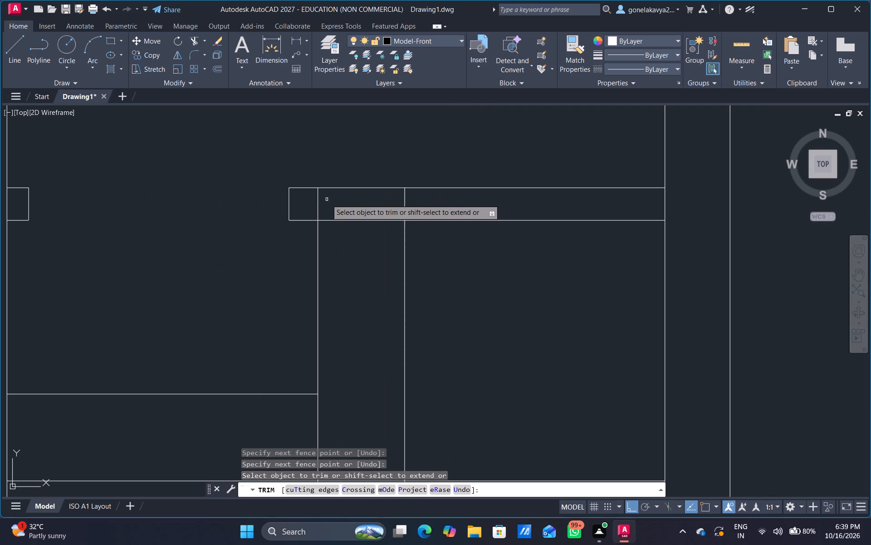
left_click_drag(313, 202, 422, 201)
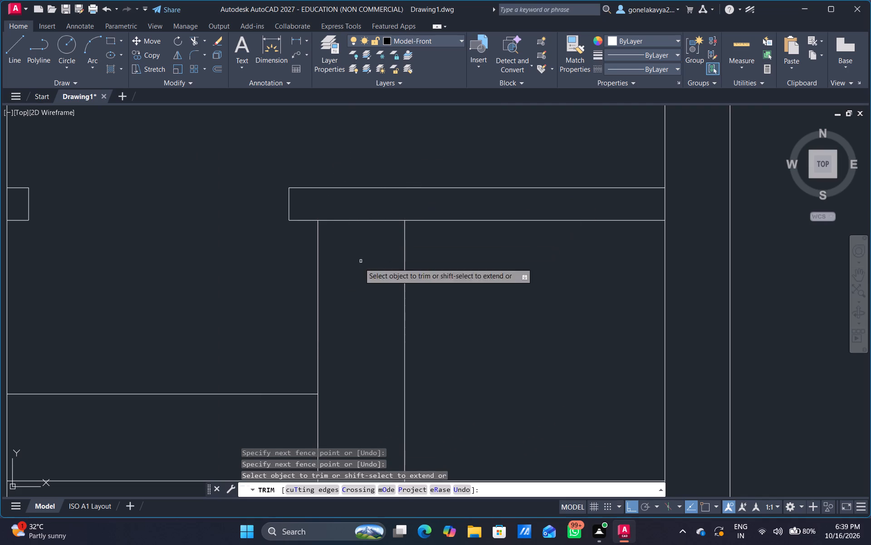
Trim away the remaining piece of the upper horizontal line between the left wall and the left vertical line.
scroll(309, 295, "down", 2)
middle_click_drag(275, 300, 334, 173)
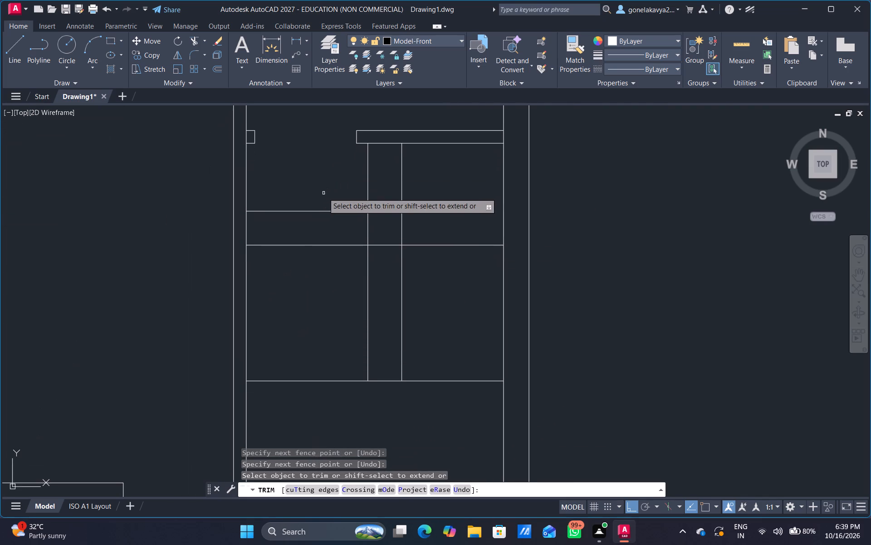
left_click_drag(323, 193, 328, 222)
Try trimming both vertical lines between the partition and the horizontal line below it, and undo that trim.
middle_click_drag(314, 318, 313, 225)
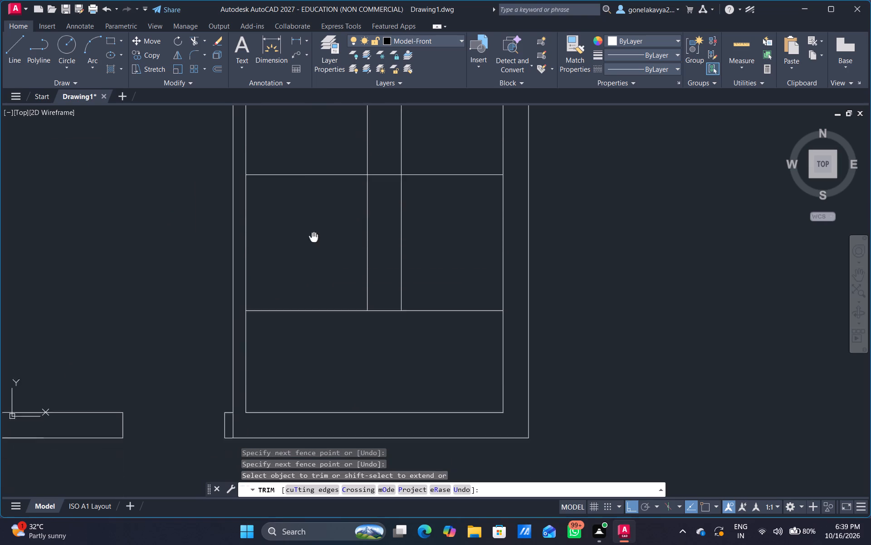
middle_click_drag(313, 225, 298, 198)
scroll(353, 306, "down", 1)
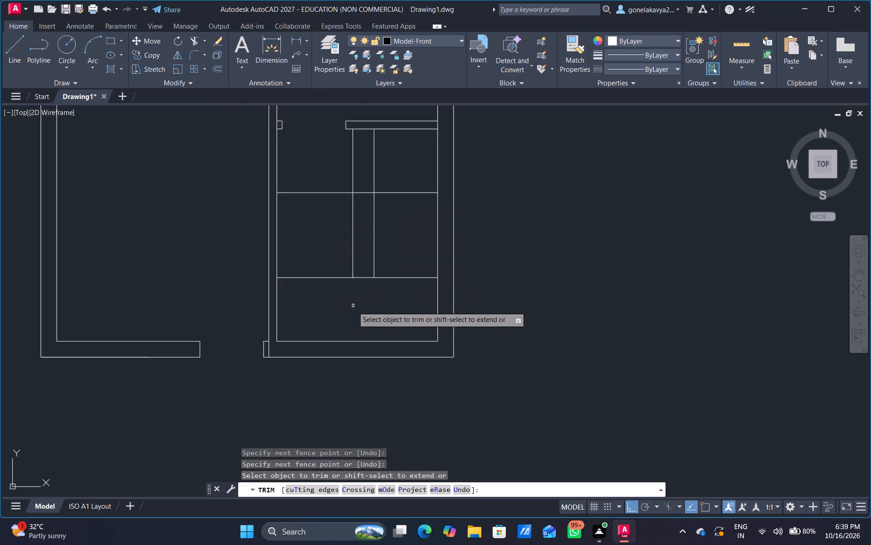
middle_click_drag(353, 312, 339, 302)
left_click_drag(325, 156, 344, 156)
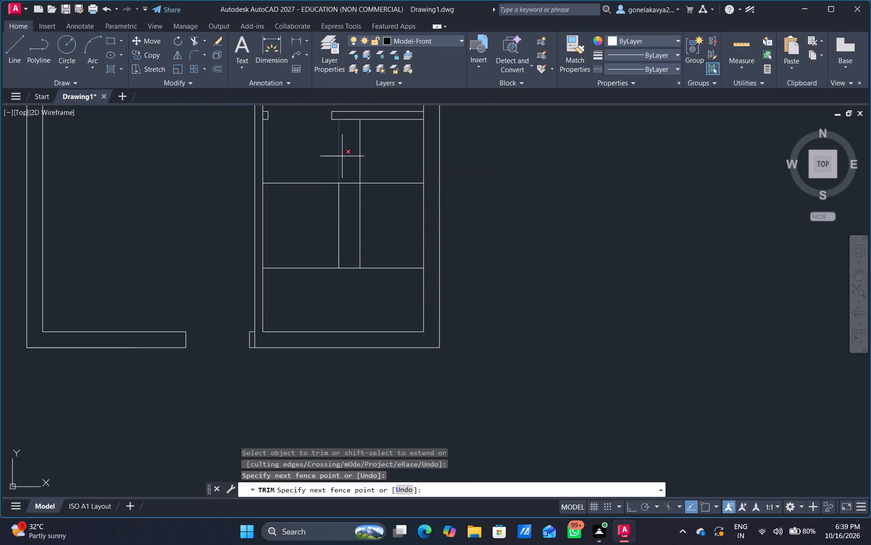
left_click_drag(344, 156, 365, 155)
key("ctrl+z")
Trim only the left vertical line between the partition and the horizontal line below it.
left_click_drag(378, 172, 353, 197)
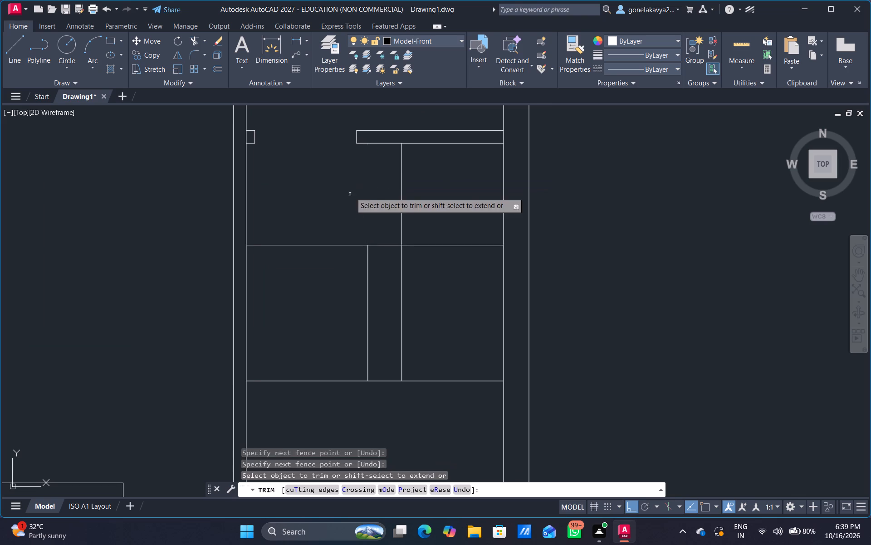
Offset the horizontal line below the partition downward by 10" five times, each copy from the previous one.
middle_click_drag(448, 213, 438, 154)
key("Escape")
key("o")
key("Return")
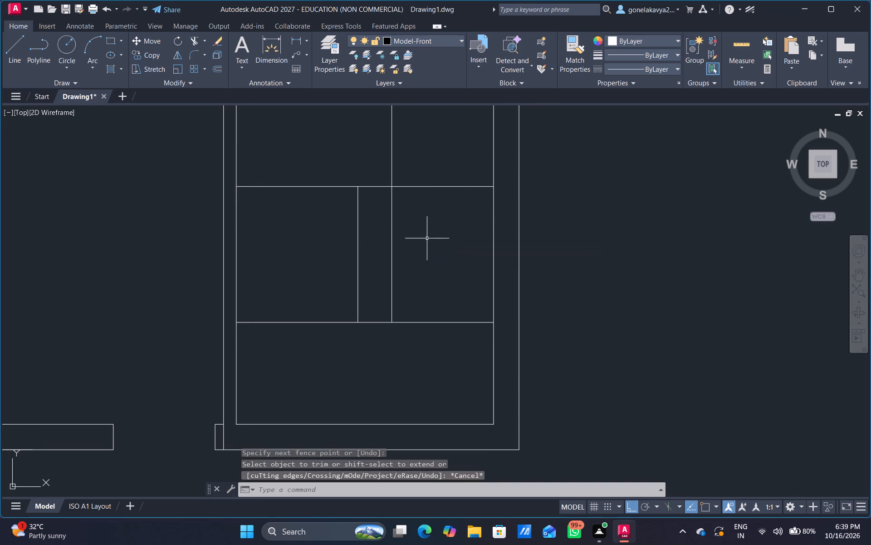
type("10\"")
key("Return")
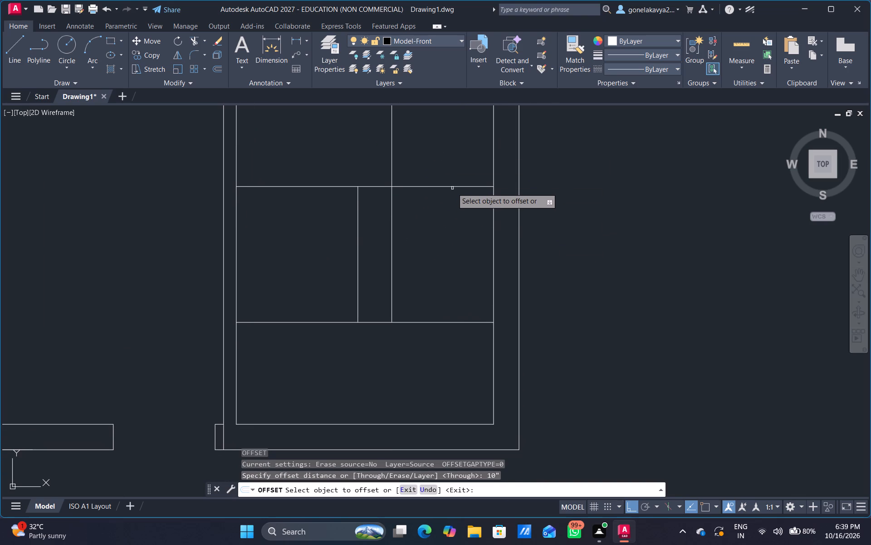
left_click_drag(450, 185, 451, 189)
left_click(438, 221)
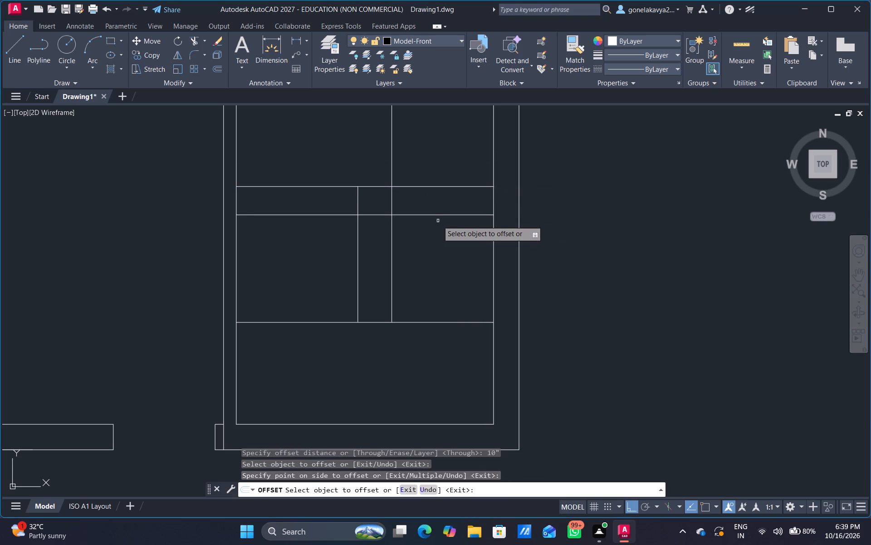
left_click(441, 217)
left_click_drag(452, 215, 450, 231)
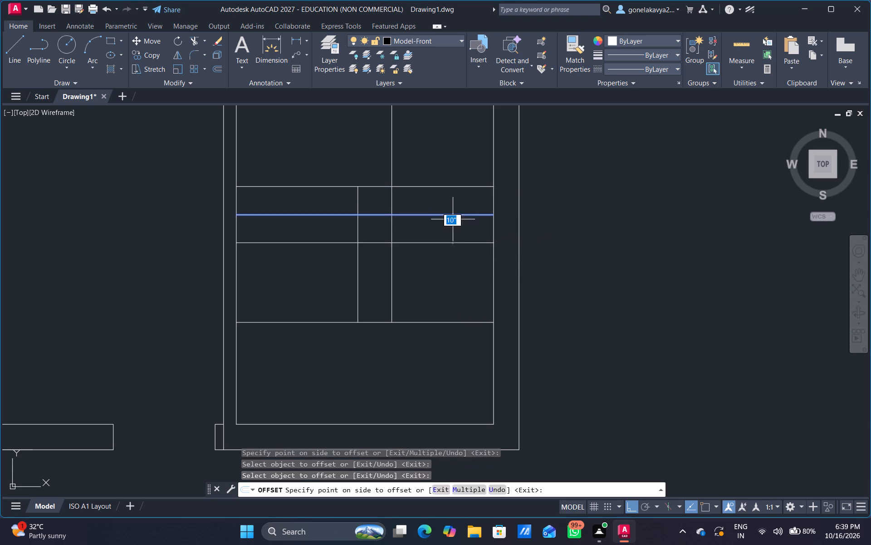
left_click(440, 256)
left_click_drag(457, 244, 458, 259)
left_click(455, 283)
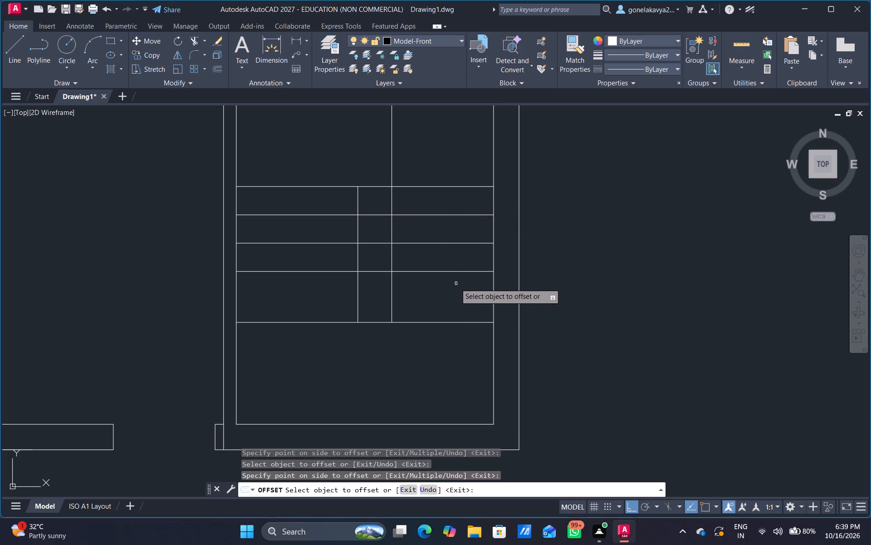
left_click_drag(453, 271, 450, 285)
left_click(445, 306)
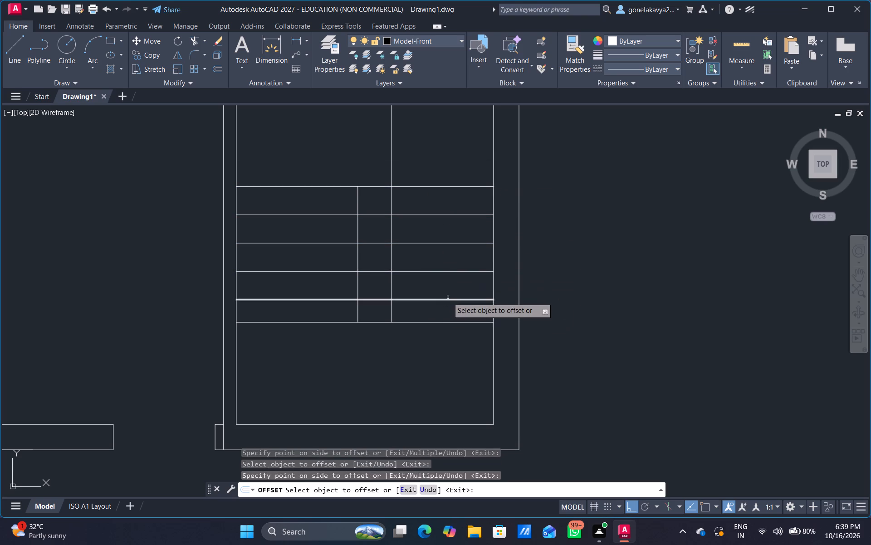
left_click(444, 300)
left_click(439, 341)
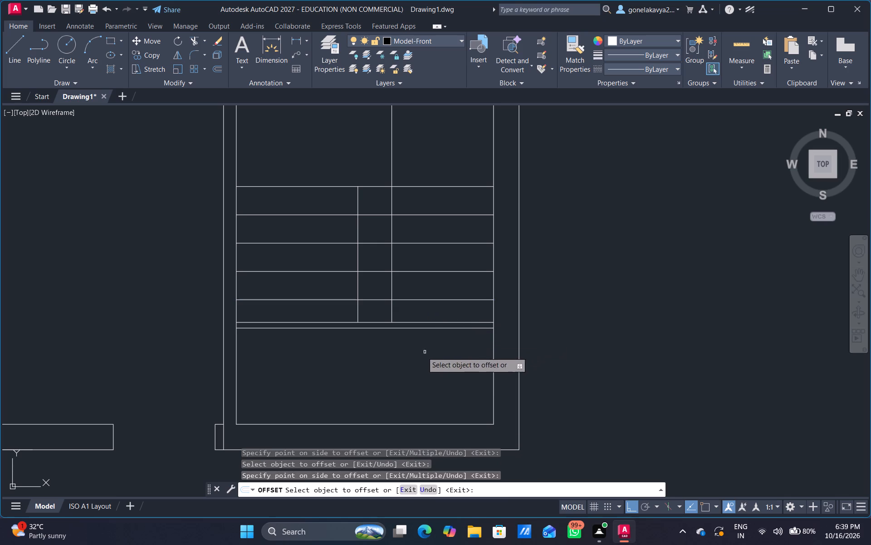
key("Escape")
Extend both inner vertical lines down to the lowest offset line.
key("e")
type("X")
key("space")
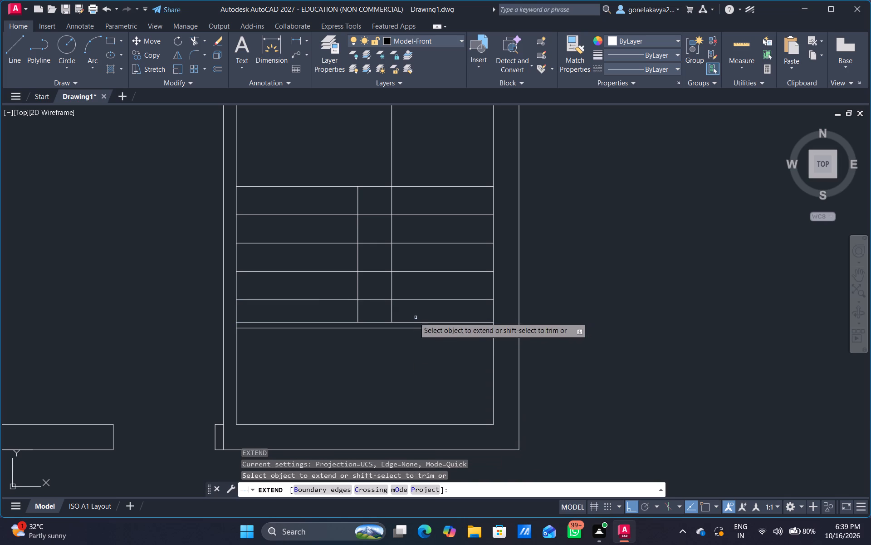
left_click(392, 312)
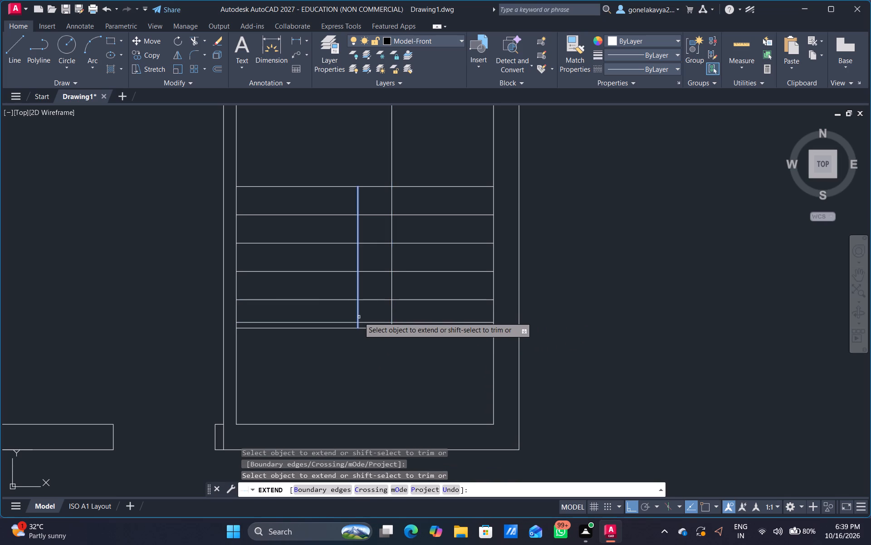
left_click(358, 317)
scroll(396, 358, "up", 1)
key("Escape")
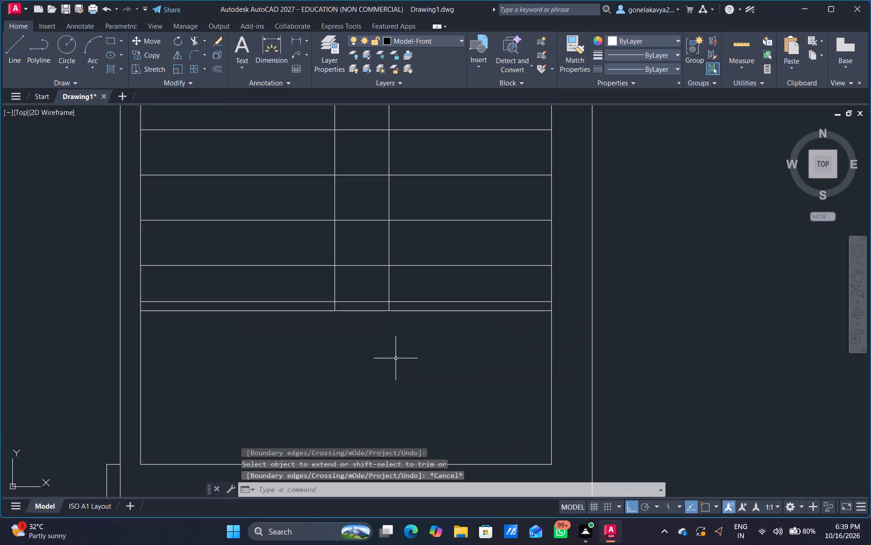
Trim away all three pieces of the old horizontal line just above the lowest tread line.
type("TR")
key("space")
left_click(426, 301)
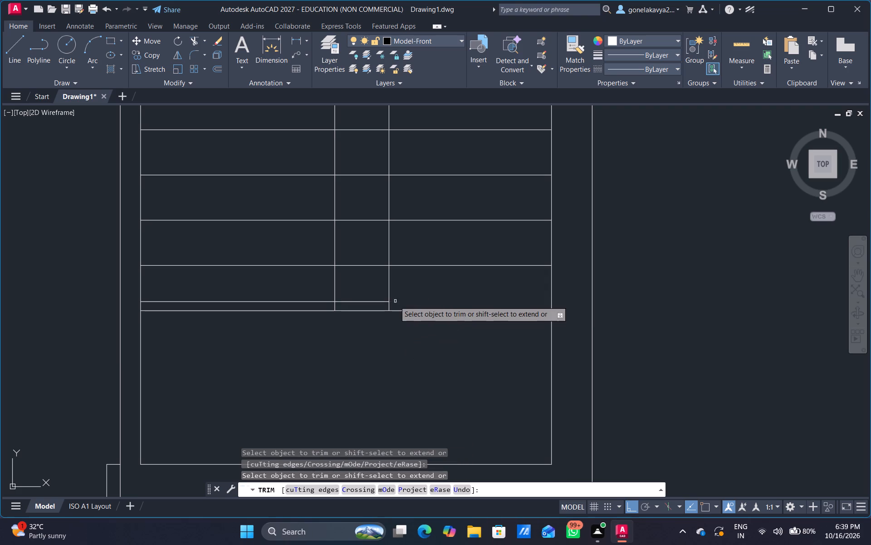
left_click(374, 302)
left_click(313, 300)
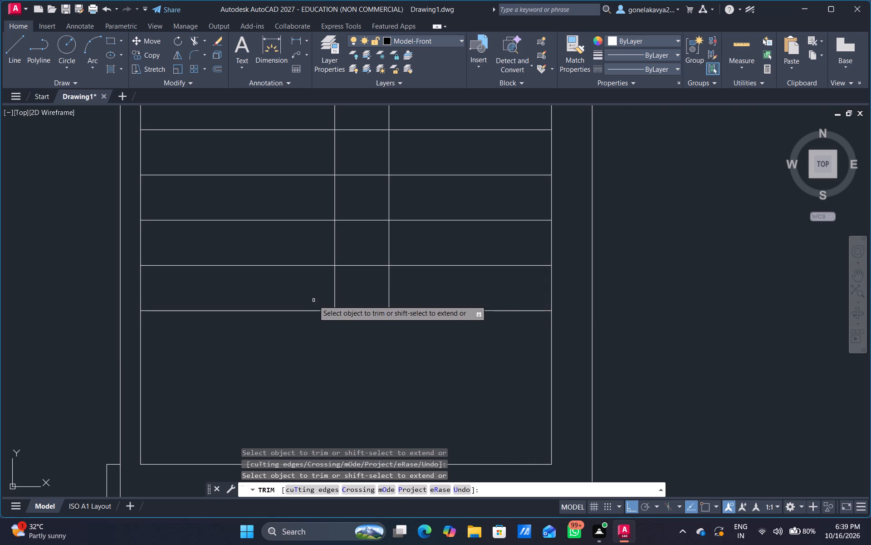
Trim the four intermediate tread lines between the two inner vertical lines to open the stairwell gap.
scroll(364, 274, "down", 1)
middle_click(364, 274)
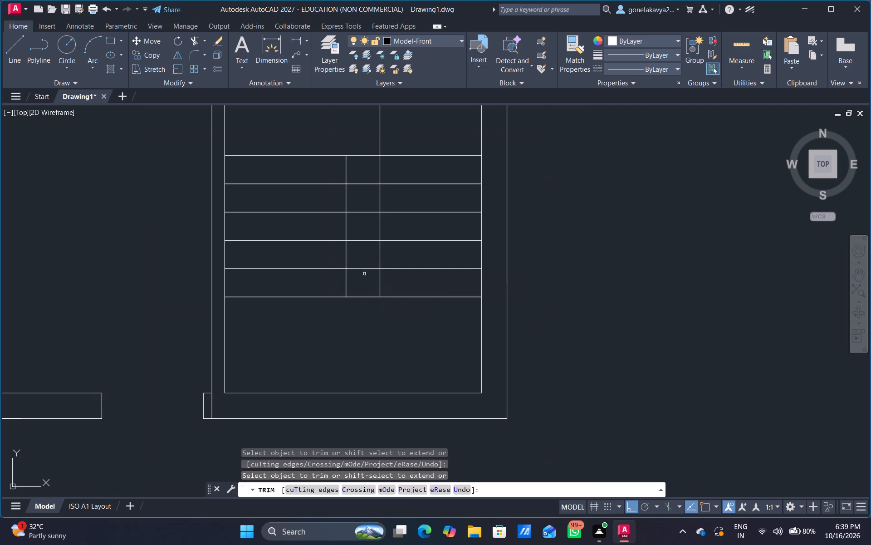
left_click_drag(361, 177, 367, 262)
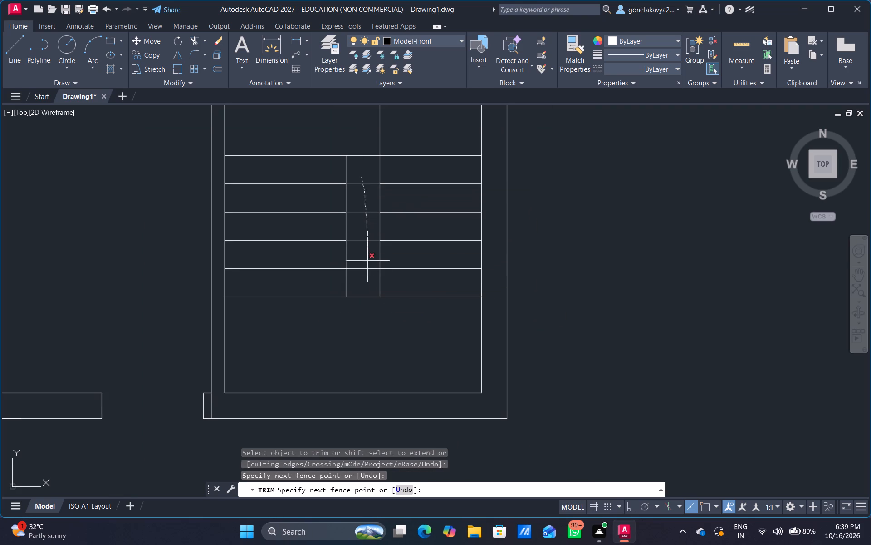
left_click_drag(367, 262, 367, 276)
scroll(348, 292, "down", 1)
middle_click_drag(347, 314, 352, 290)
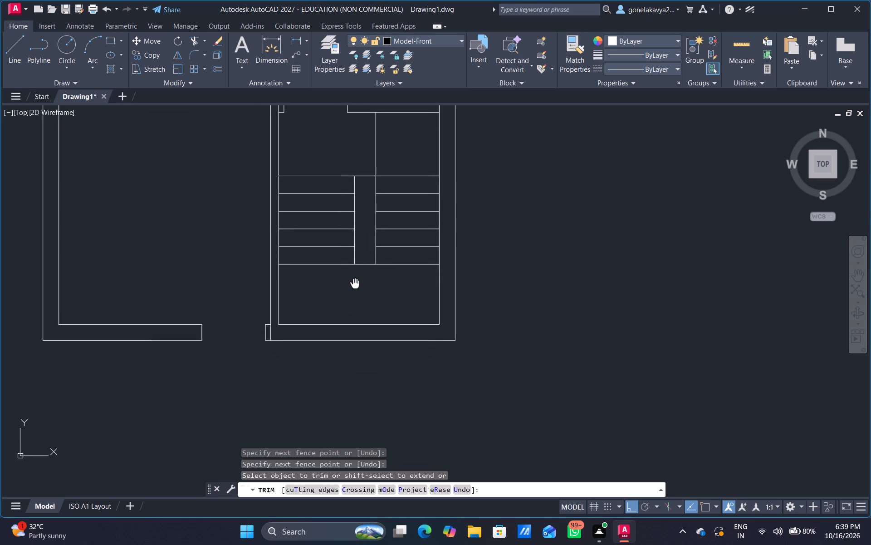
middle_click_drag(352, 290, 333, 312)
scroll(333, 312, "down", 1)
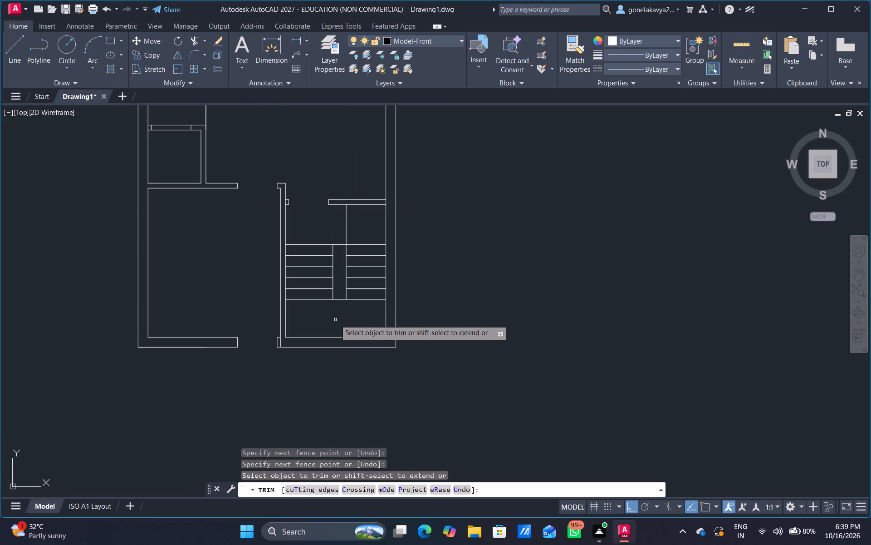
key("Escape")
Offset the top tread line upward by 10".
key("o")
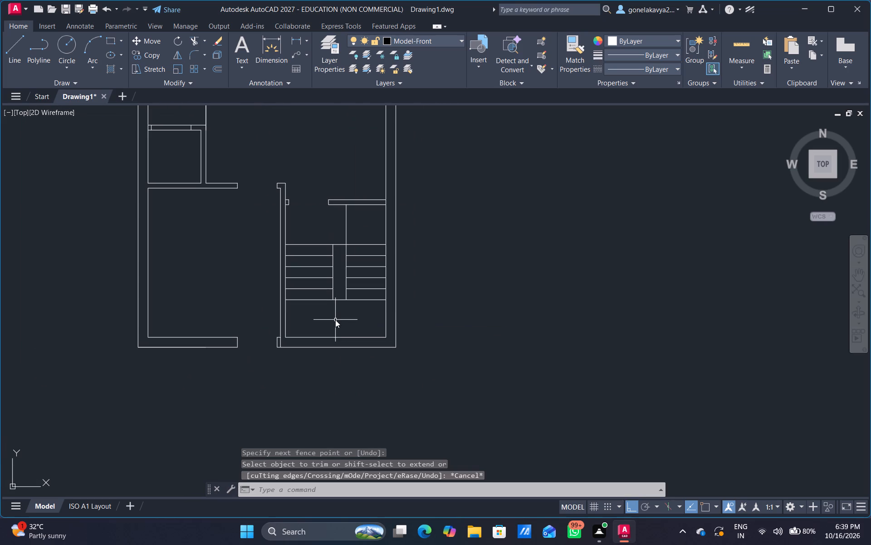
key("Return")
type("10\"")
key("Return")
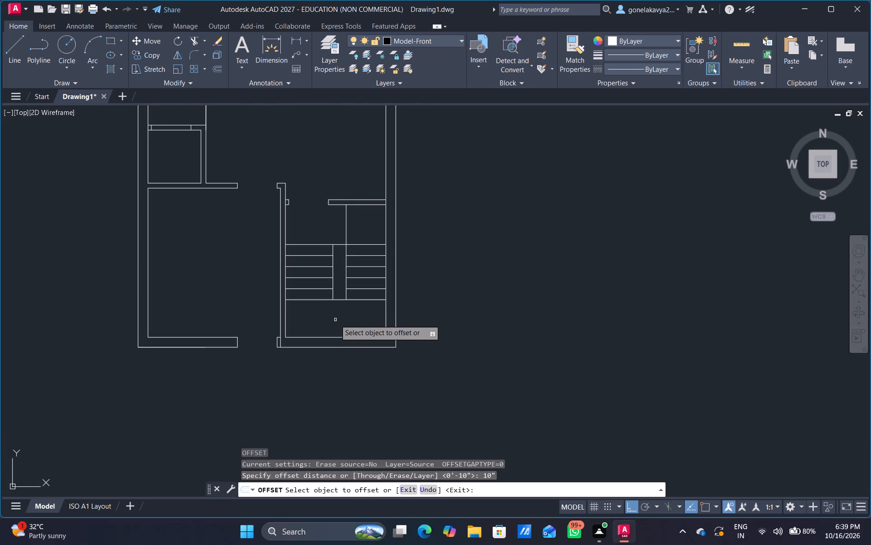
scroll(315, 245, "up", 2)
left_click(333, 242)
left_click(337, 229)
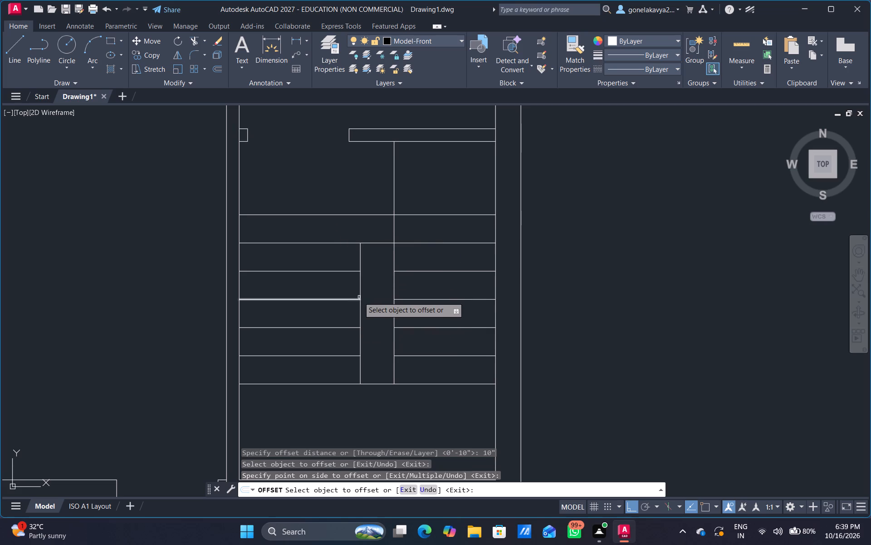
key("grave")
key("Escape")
Trim away the newly offset upper line on both sides, plus the top tread line between the right inner vertical line and the right wall.
type("TR")
key("space")
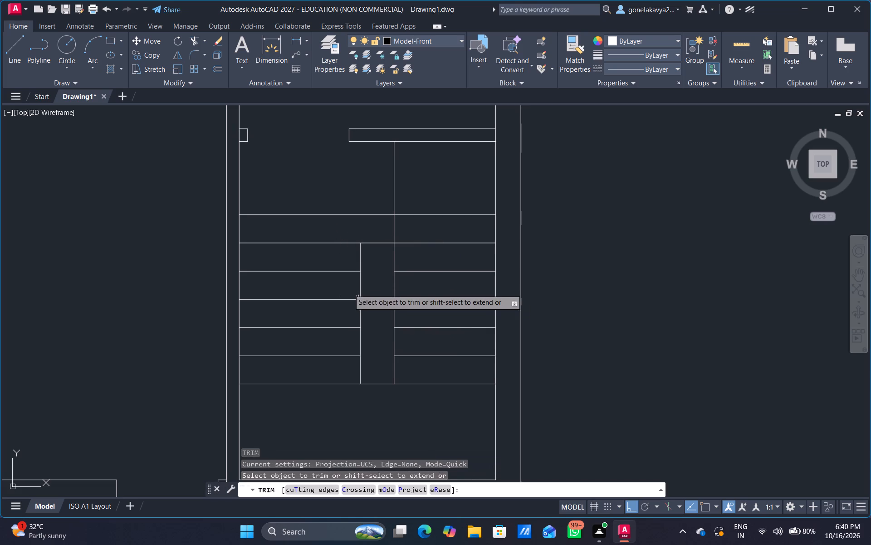
left_click_drag(360, 228, 360, 180)
left_click_drag(437, 206, 445, 254)
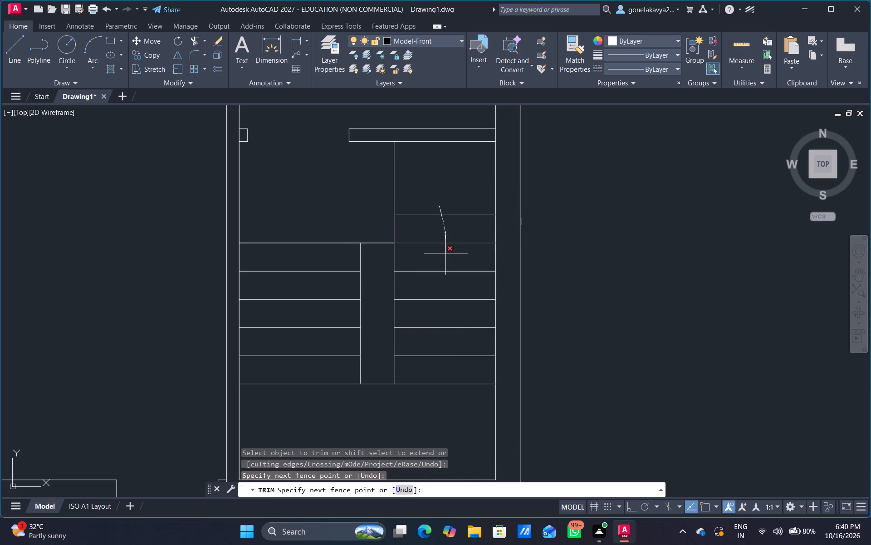
left_click_drag(445, 254, 445, 255)
Draw a short horizontal line leftward along the bottom wall from the landing's inner lower-right corner, and turn Ortho off.
scroll(453, 281, "down", 2)
middle_click_drag(432, 347, 432, 300)
scroll(419, 304, "up", 2)
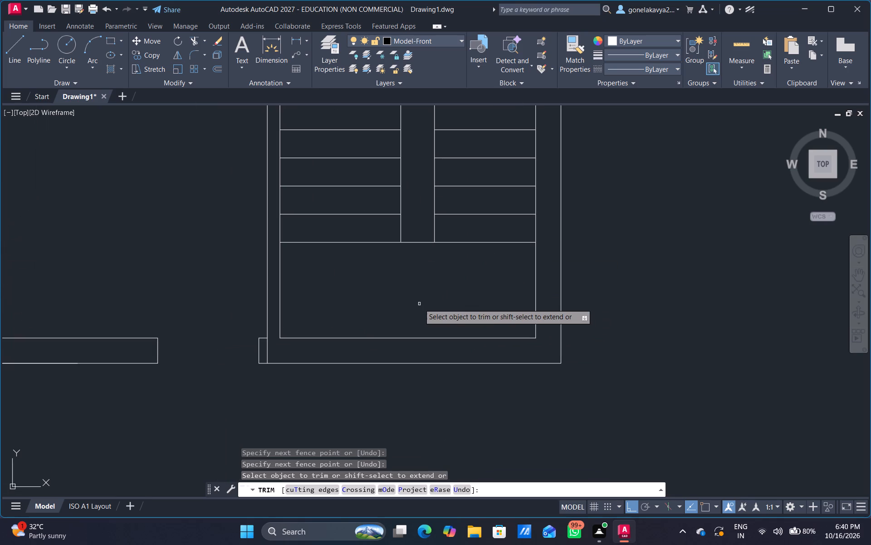
key("l")
key("Return")
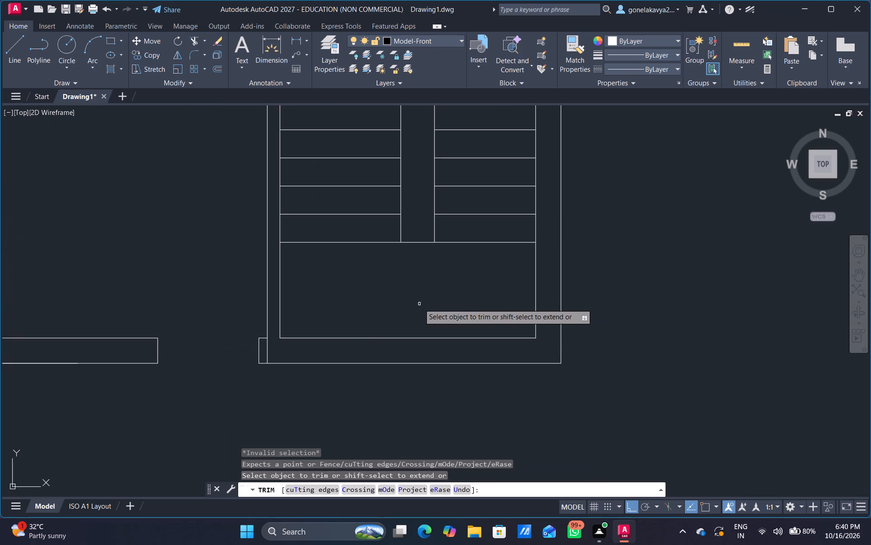
key("Escape")
key("l")
key("Return")
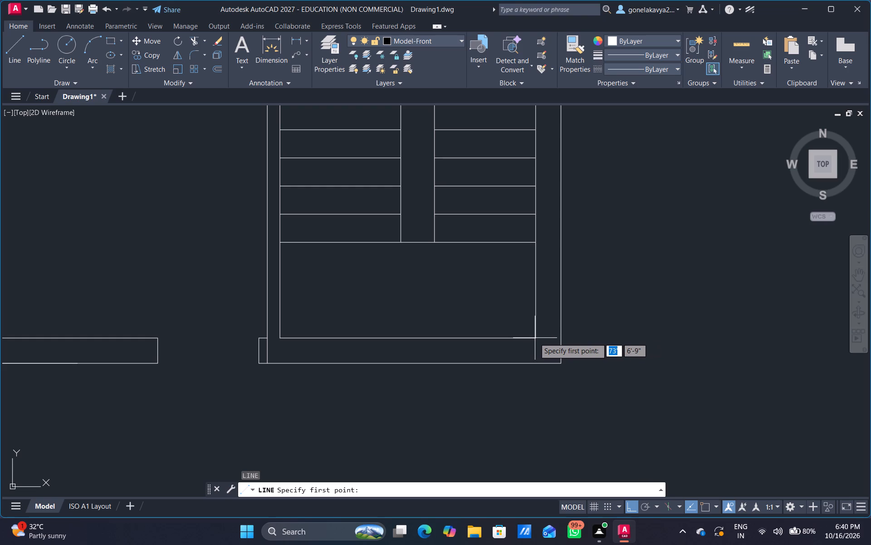
left_click(535, 338)
left_click_drag(496, 315, 489, 308)
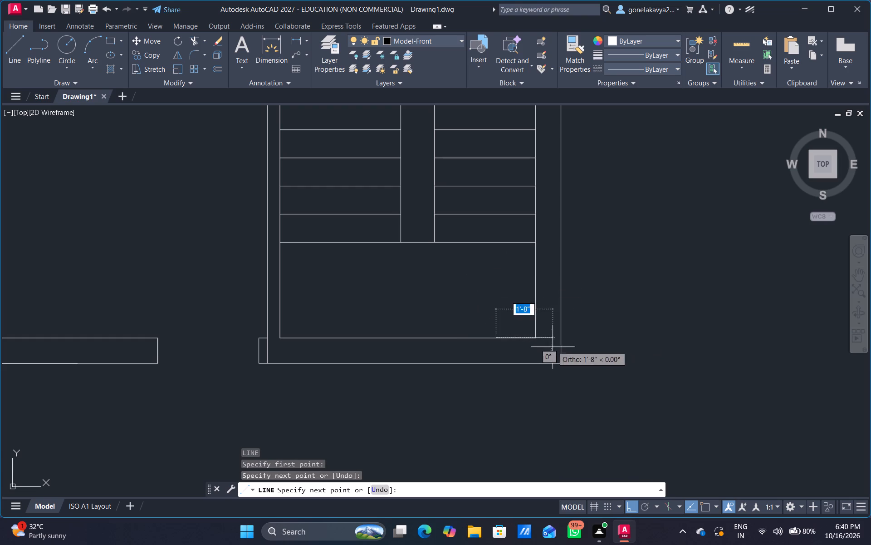
left_click_drag(636, 507, 635, 502)
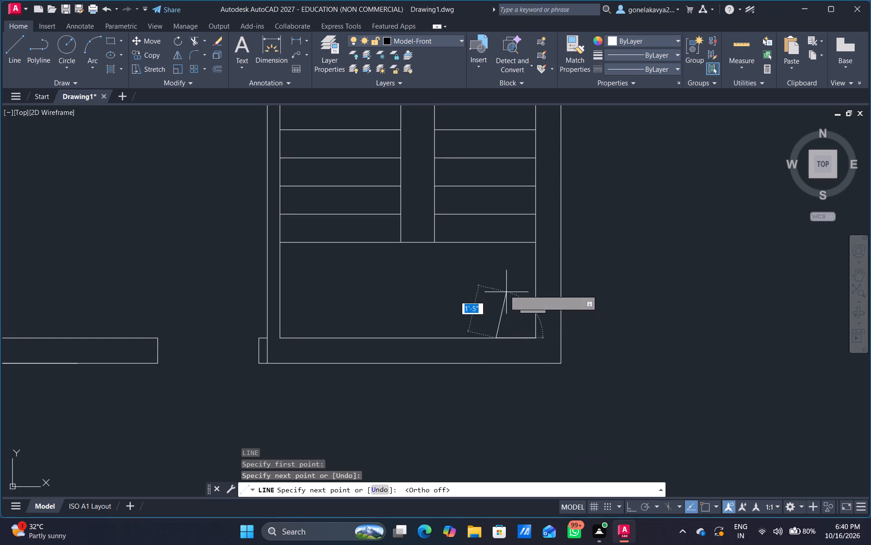
key("Escape")
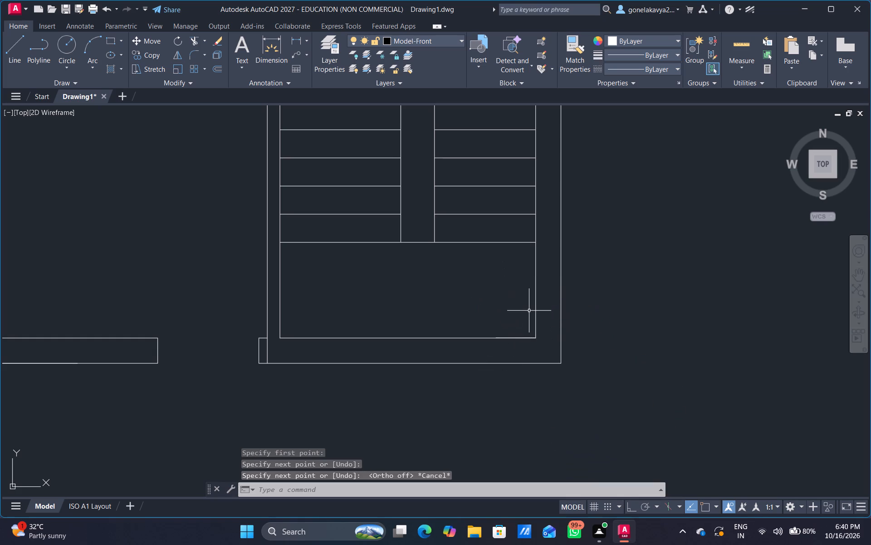
Draw a diagonal line up-left from the landing's lower-right corner, continuing with Ortho on about 6'-5" vertically through the right-hand treads.
key("l")
key("Return")
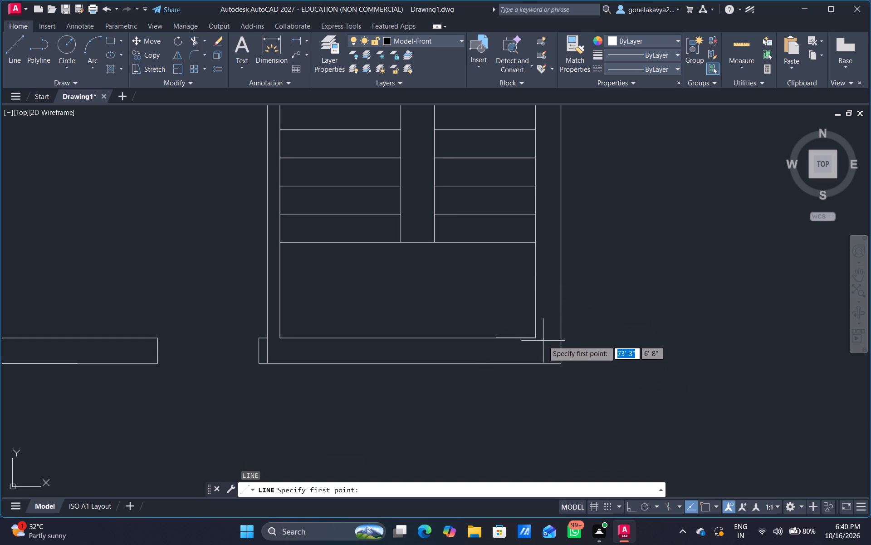
left_click_drag(535, 337, 531, 332)
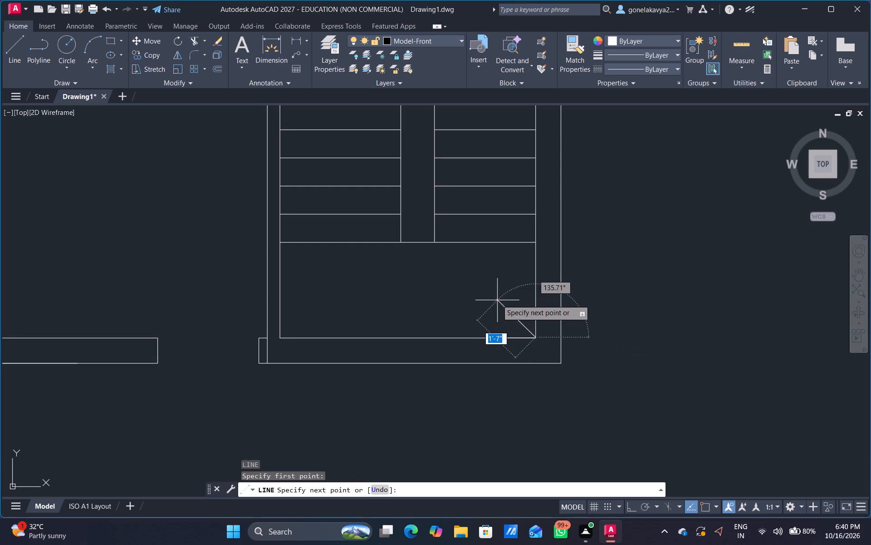
left_click(489, 295)
middle_click_drag(487, 134, 430, 357)
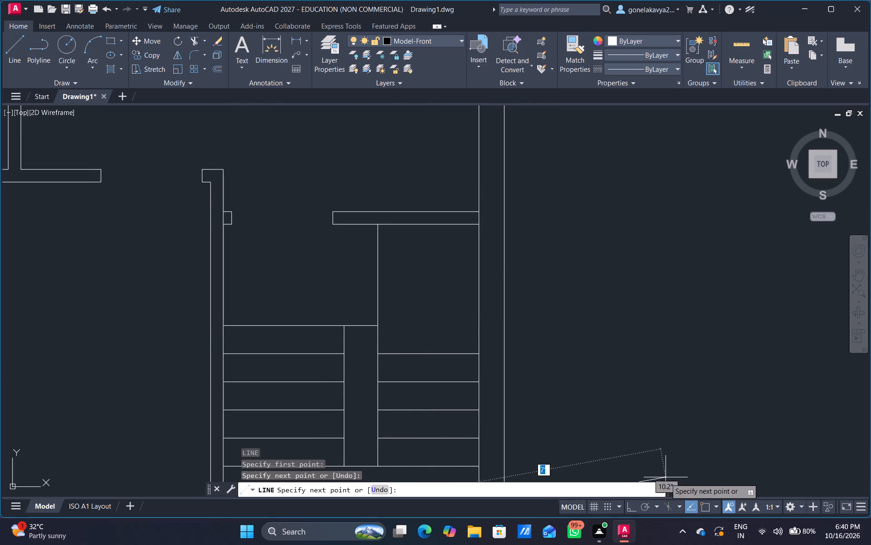
left_click(626, 506)
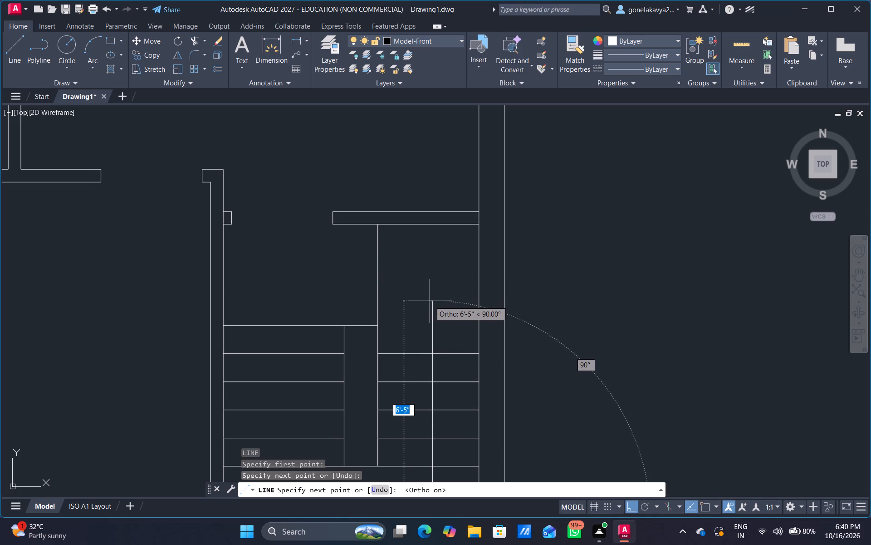
left_click(431, 296)
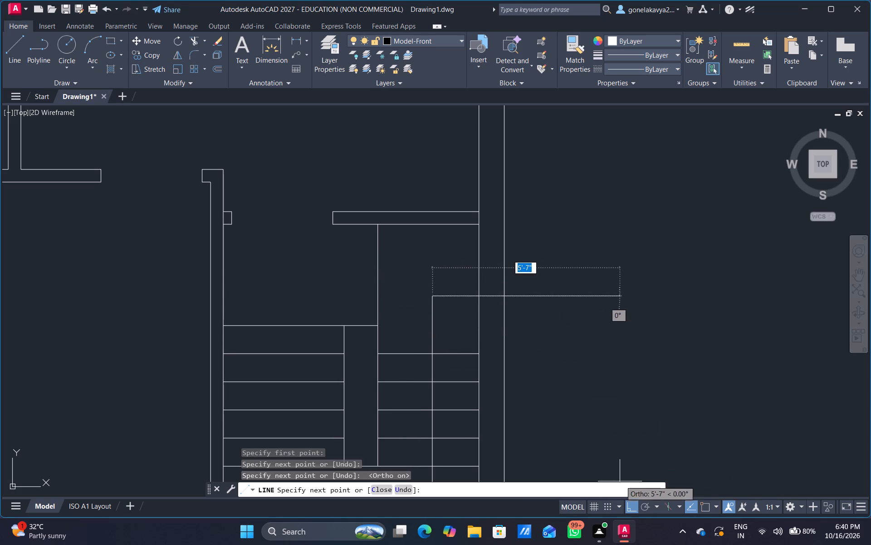
key("Escape")
With Ortho off, draw a diagonal line about 4'-3" long from the top tread line's right end to the stair room's inner upper-right corner.
key("l")
key("Return")
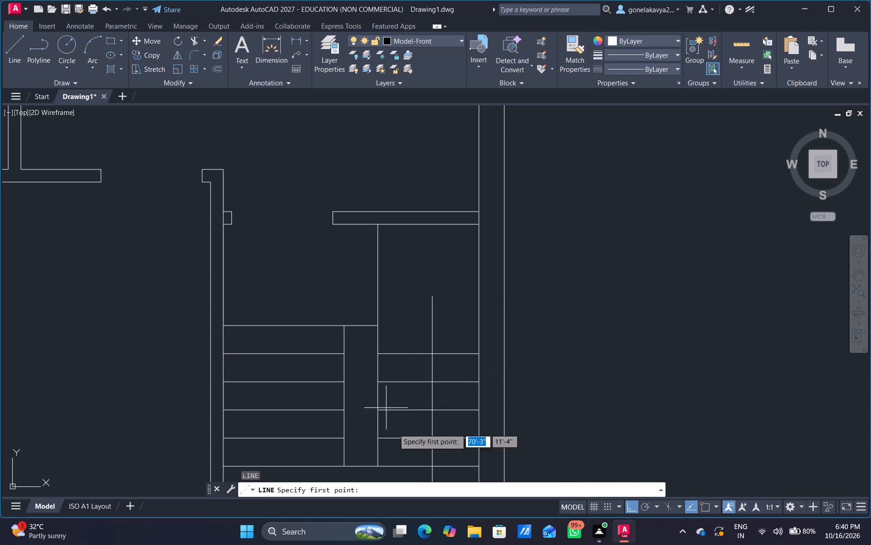
left_click(629, 511)
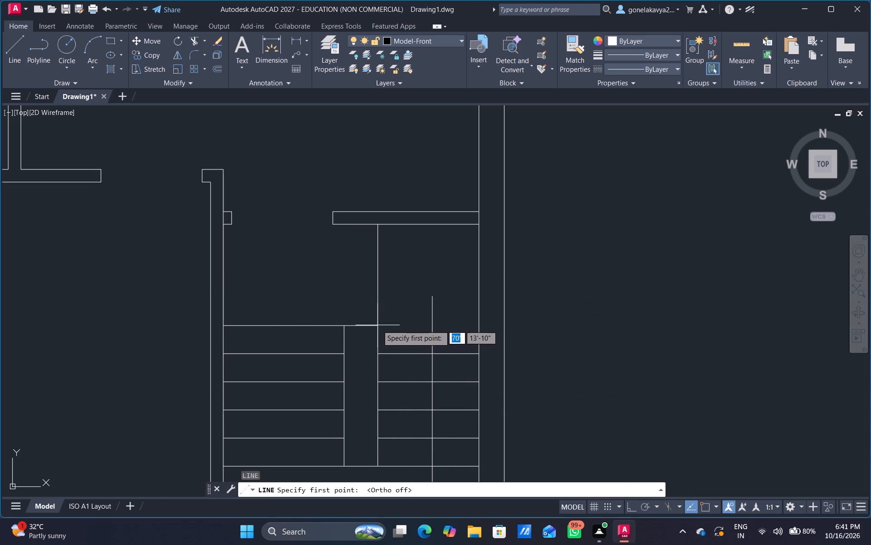
left_click_drag(377, 326, 387, 318)
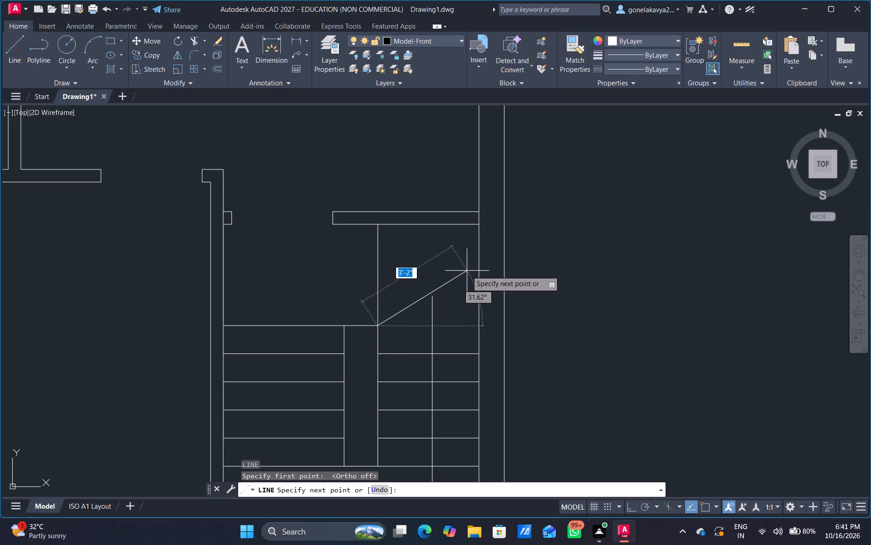
left_click(479, 225)
key("Escape")
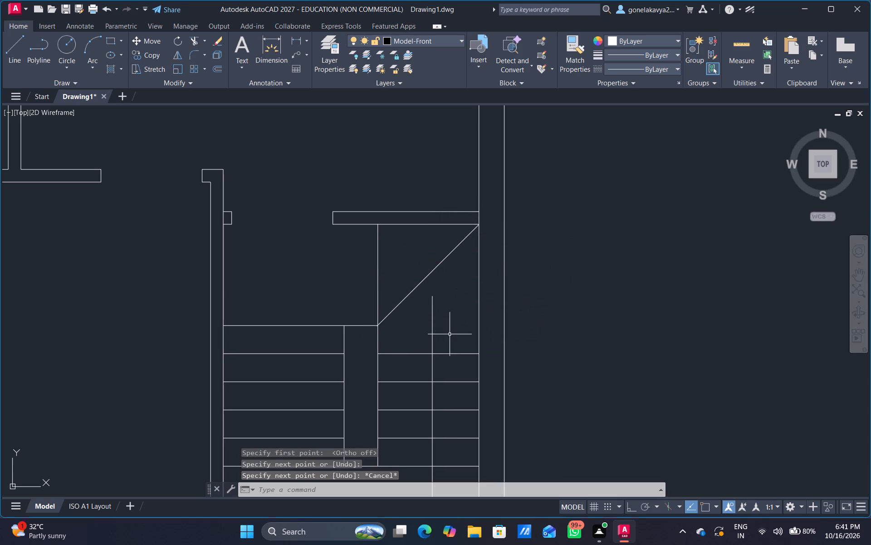
With Ortho on, stretch the upper end of the vertical line through the right-hand treads straight up past the new diagonal.
left_click(432, 328)
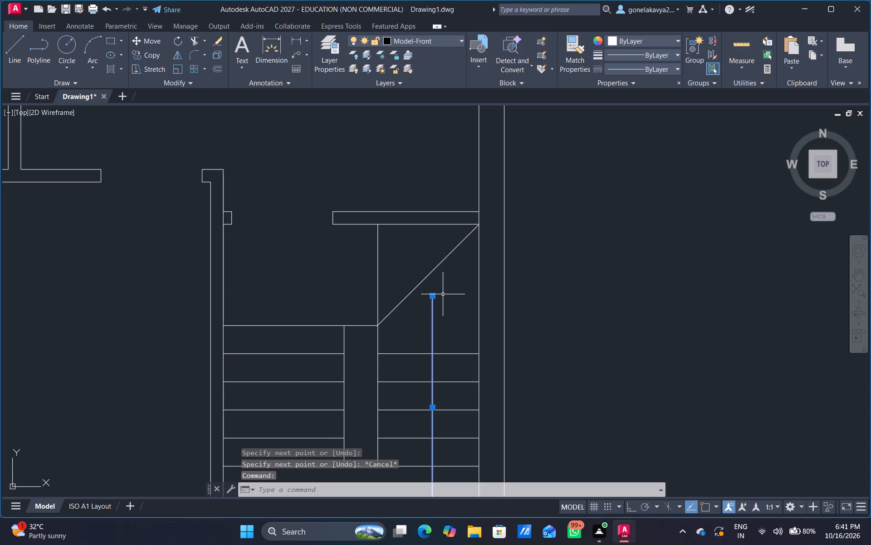
left_click_drag(432, 297, 432, 293)
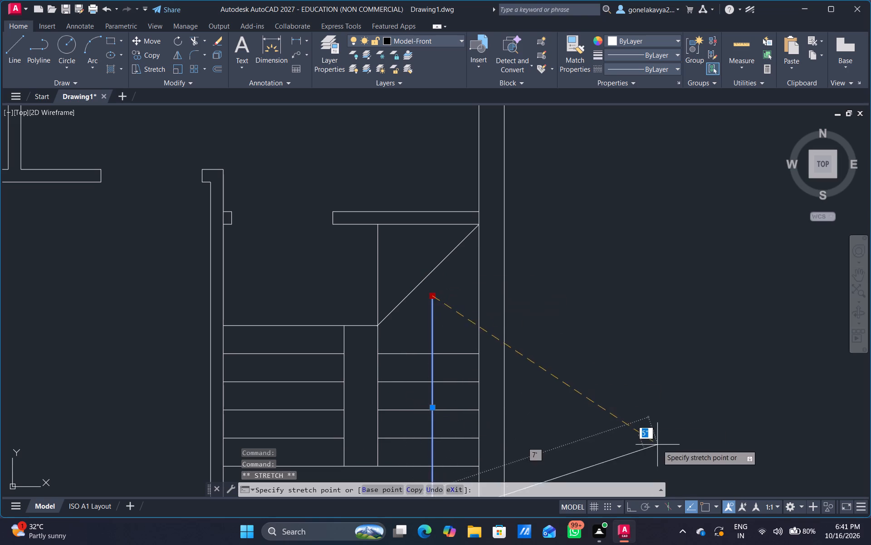
left_click_drag(628, 510, 627, 505)
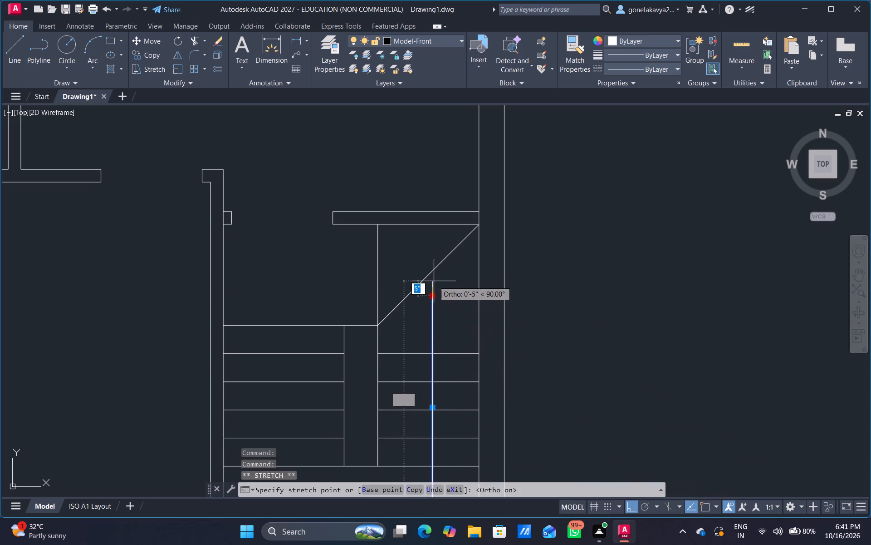
left_click(434, 260)
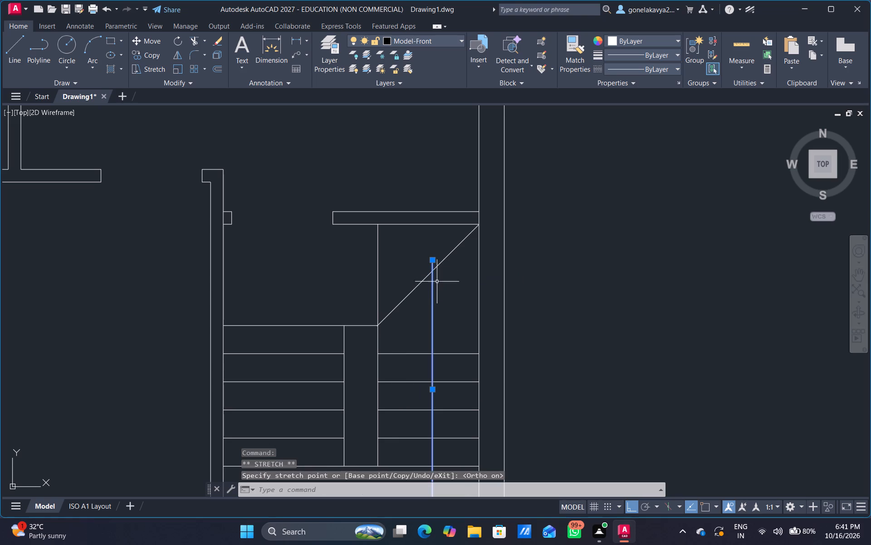
Trim off the part of the right-hand vertical line that extends above the diagonal.
key("Escape")
type("TR")
key("space")
scroll(423, 267, "up", 3)
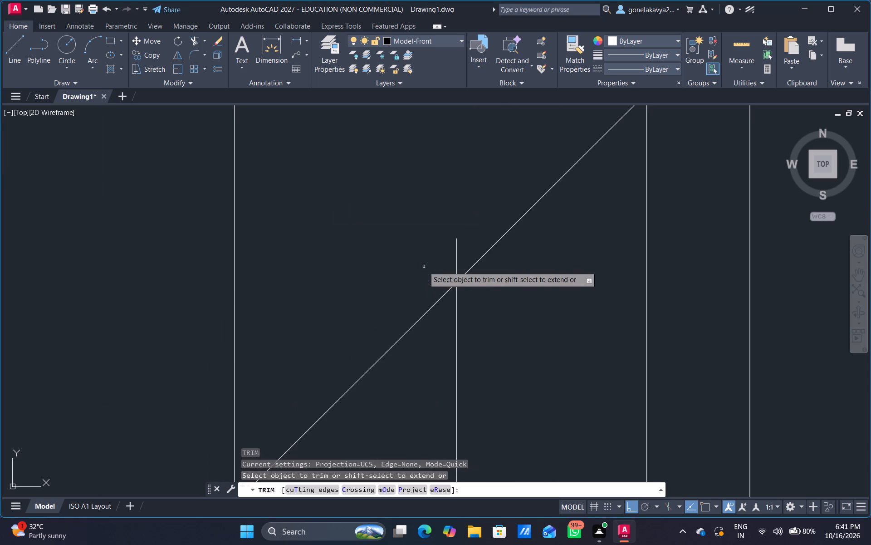
left_click_drag(460, 245, 442, 257)
scroll(473, 289, "down", 3)
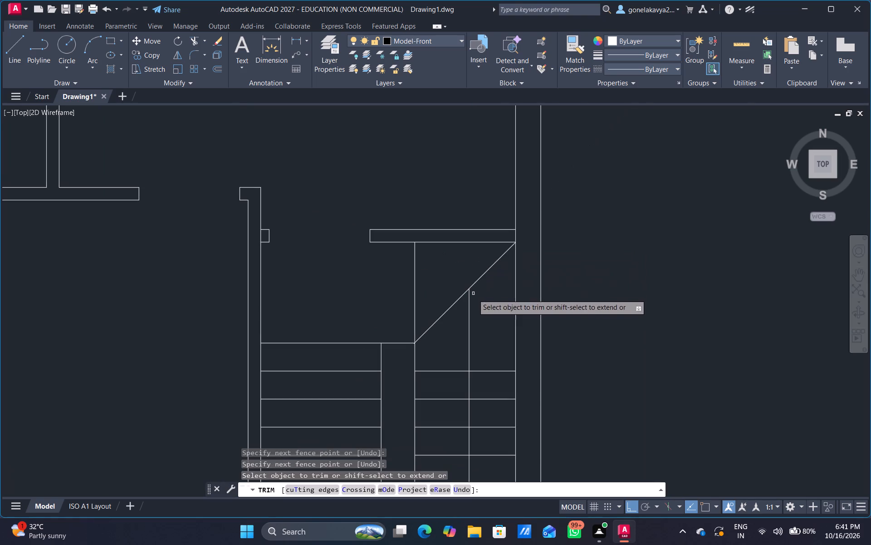
Draw a vertical direction line through the left-hand treads, from within the lowest tread up into the topmost tread.
middle_click_drag(488, 269, 483, 225)
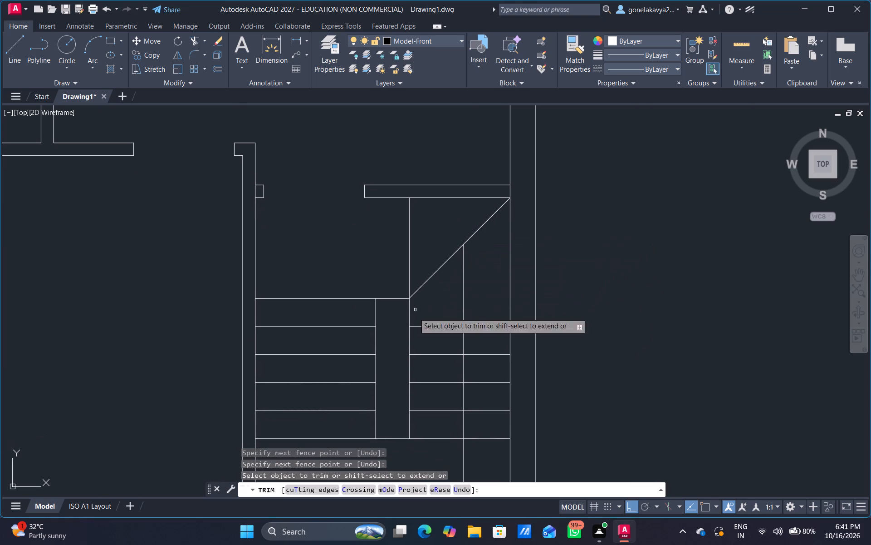
scroll(363, 382, "down", 1)
middle_click_drag(345, 396, 392, 216)
middle_click_drag(366, 266, 355, 313)
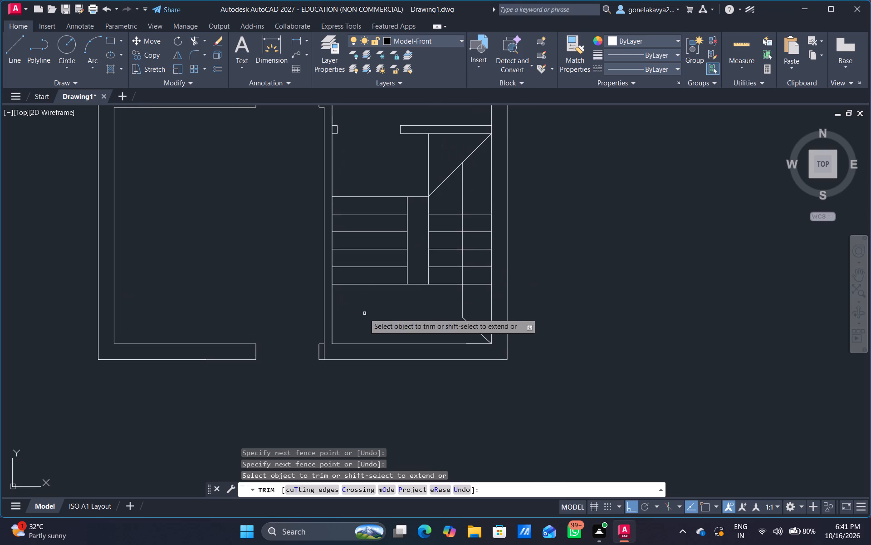
key("l")
key("Return")
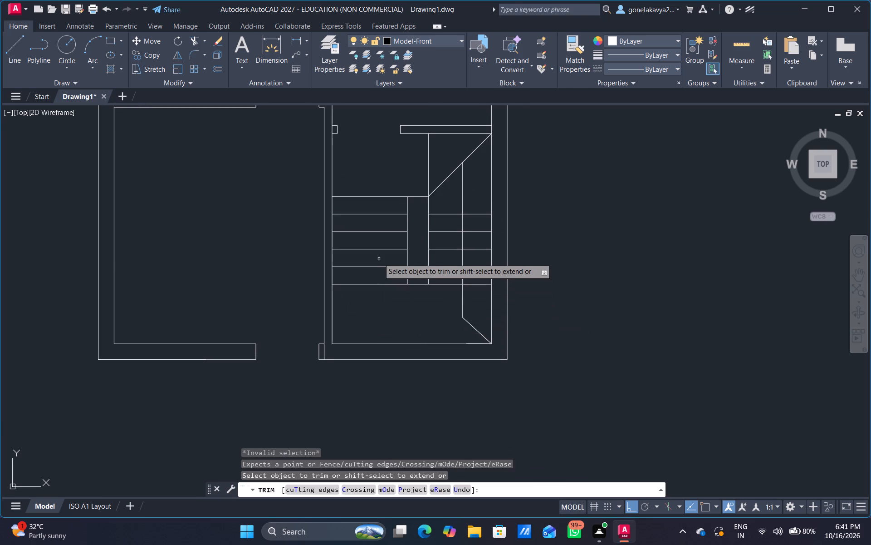
scroll(379, 258, "up", 3)
key("Escape")
key("l")
key("Return")
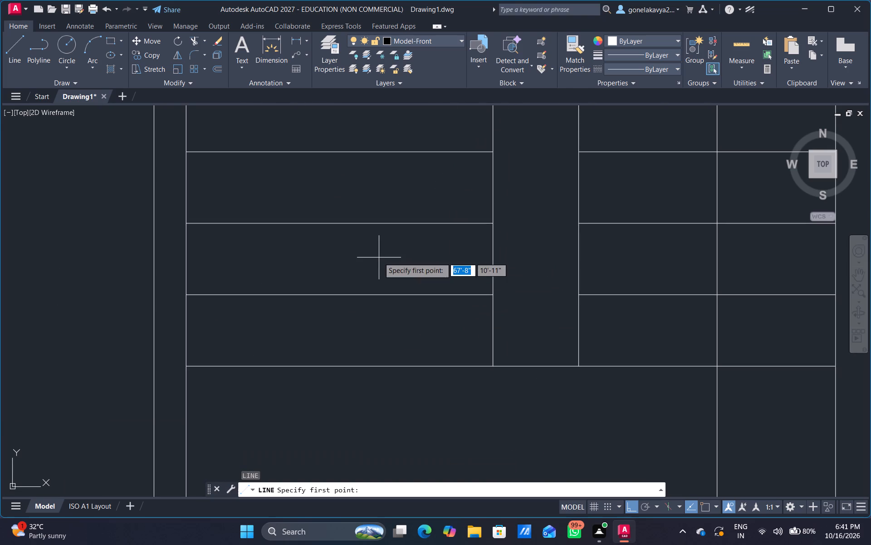
scroll(341, 329, "down", 2)
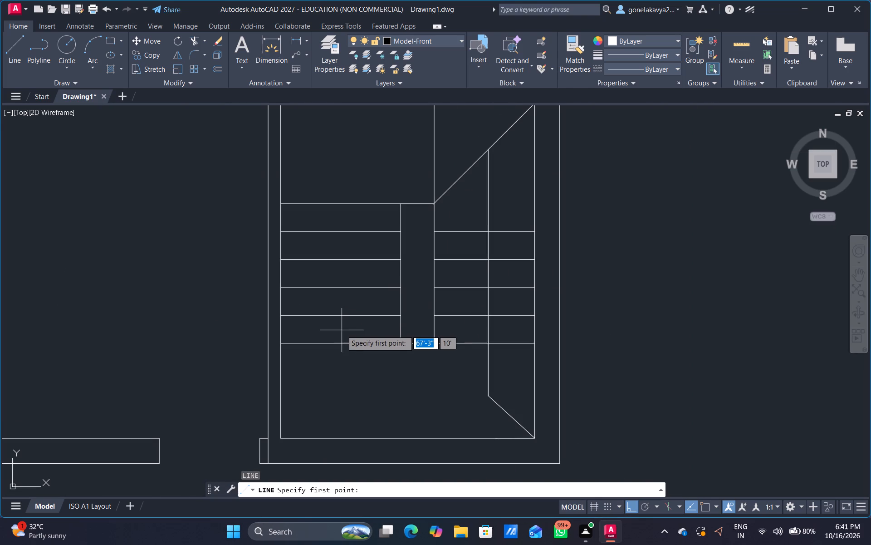
left_click_drag(345, 322, 350, 307)
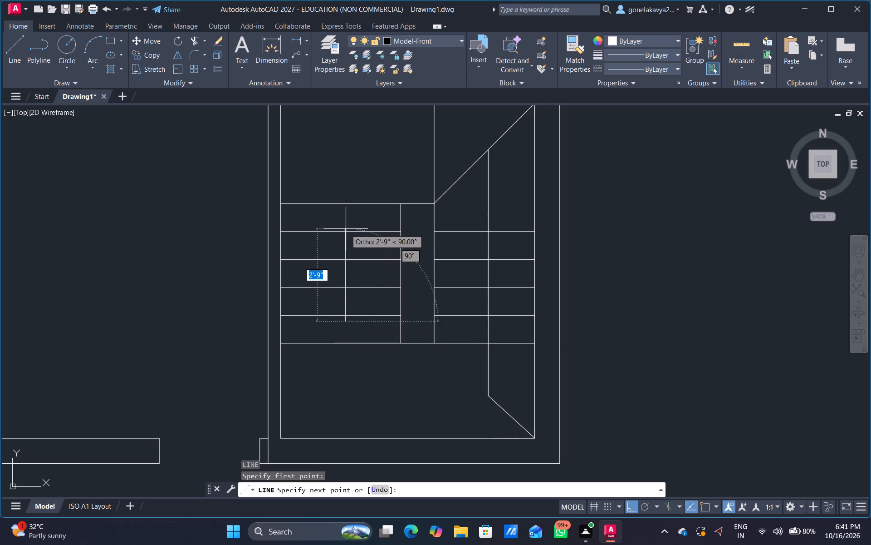
left_click(349, 219)
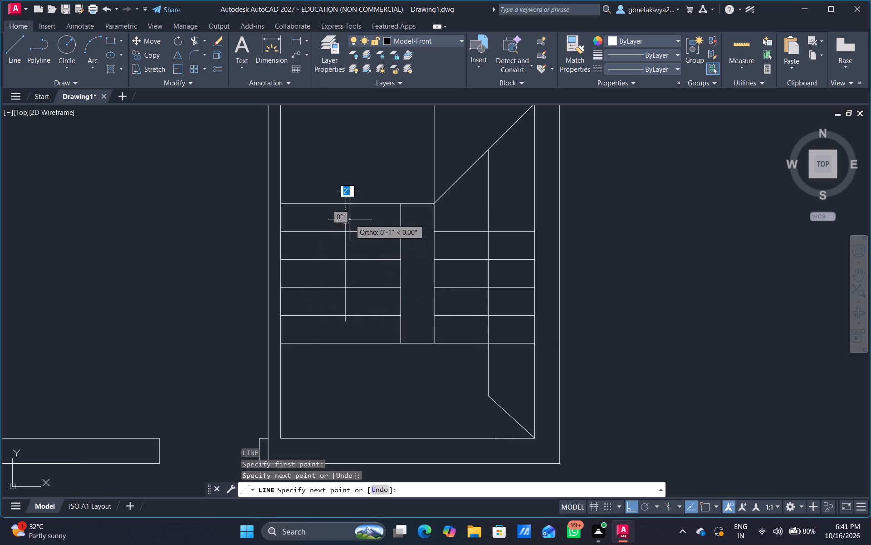
With Ortho off, draw a closed upward-pointing arrowhead with sides about 2" long at the left direction line's upper end.
left_click(627, 506)
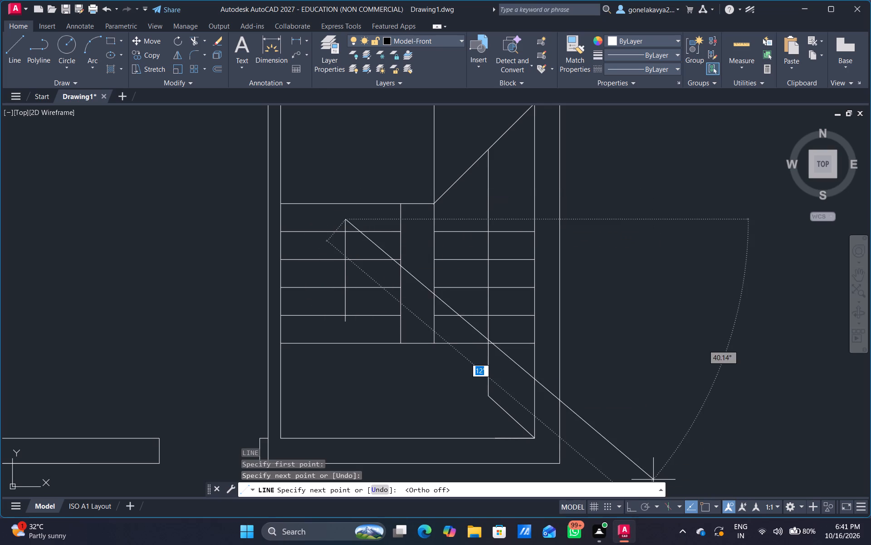
middle_click_drag(359, 224, 374, 301)
scroll(359, 224, "up", 1)
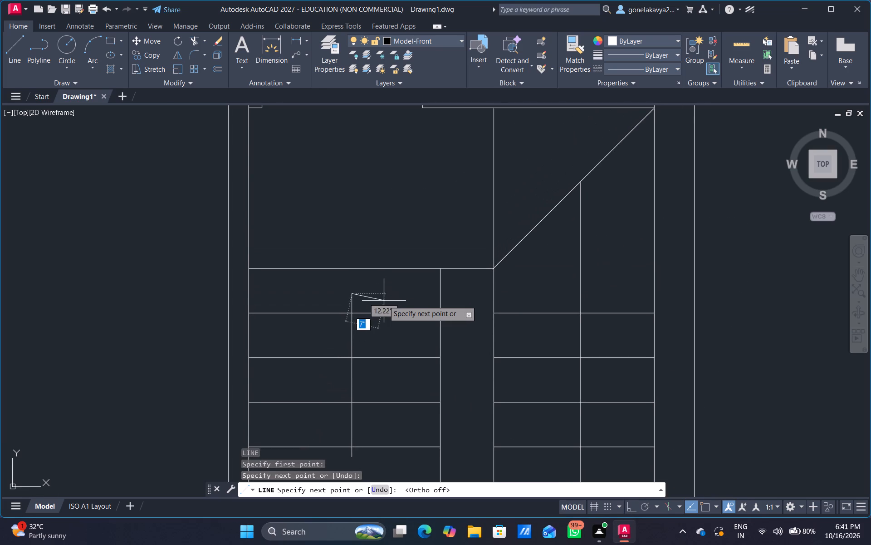
scroll(385, 294, "up", 3)
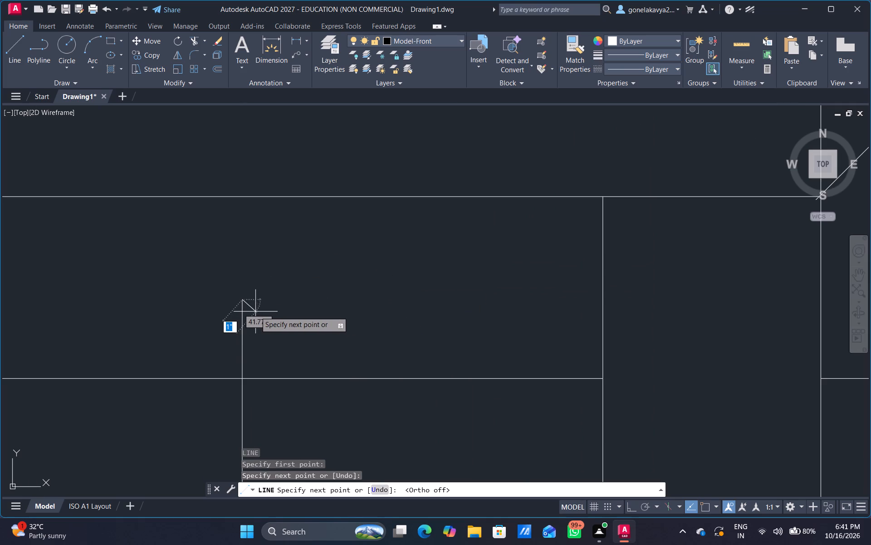
left_click(255, 312)
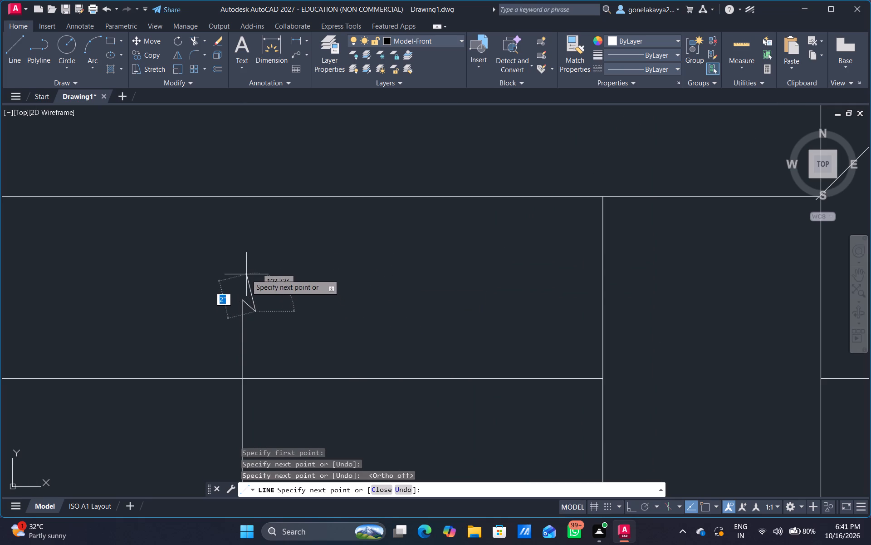
left_click(244, 270)
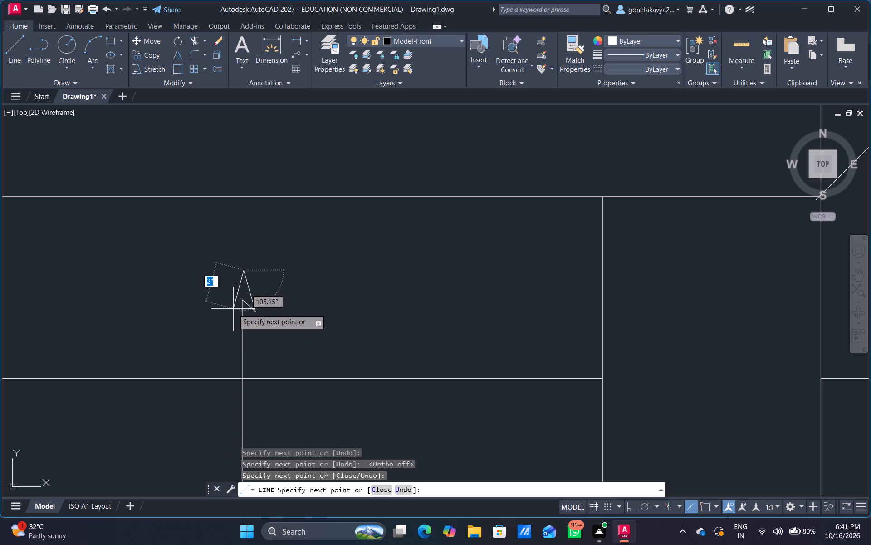
left_click(229, 313)
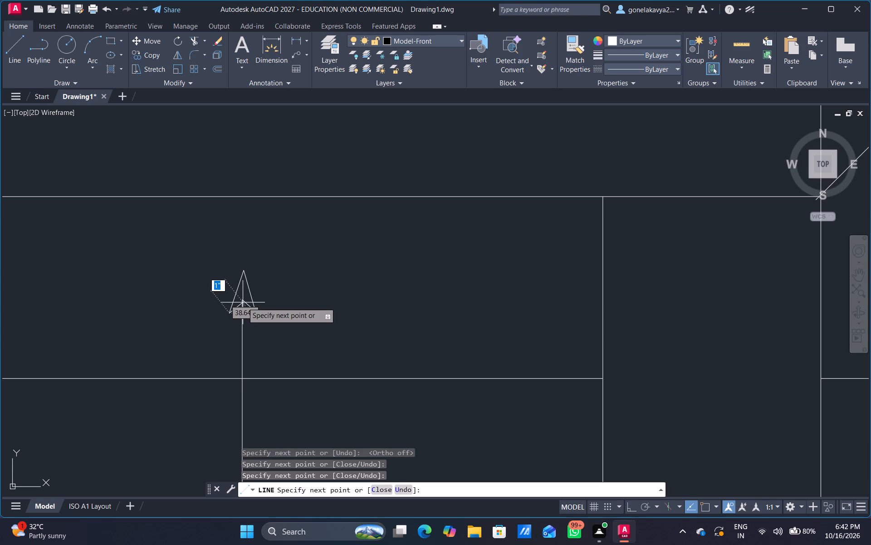
left_click(243, 302)
key("space")
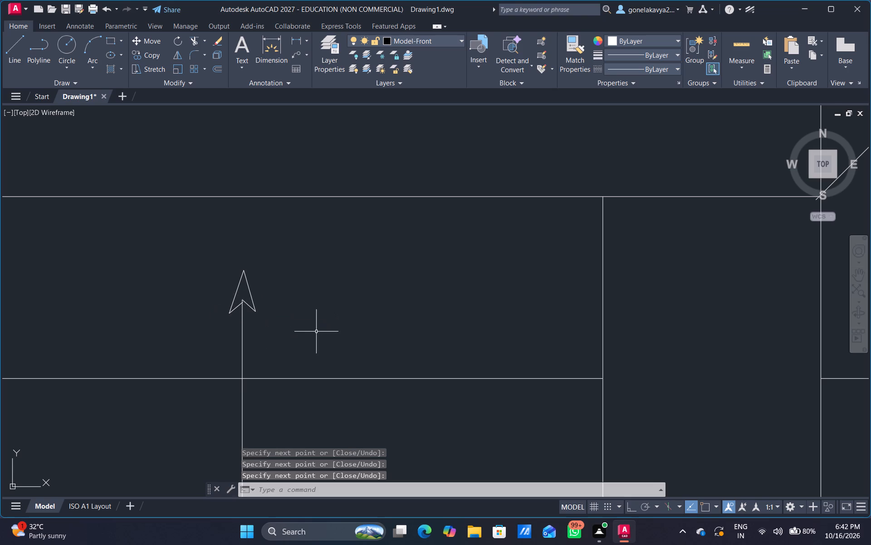
Draw a closed downward-pointing arrowhead with long sides about 1" at the lower end of the left direction line.
scroll(317, 330, "down", 3)
middle_click_drag(324, 361, 346, 156)
scroll(327, 286, "up", 2)
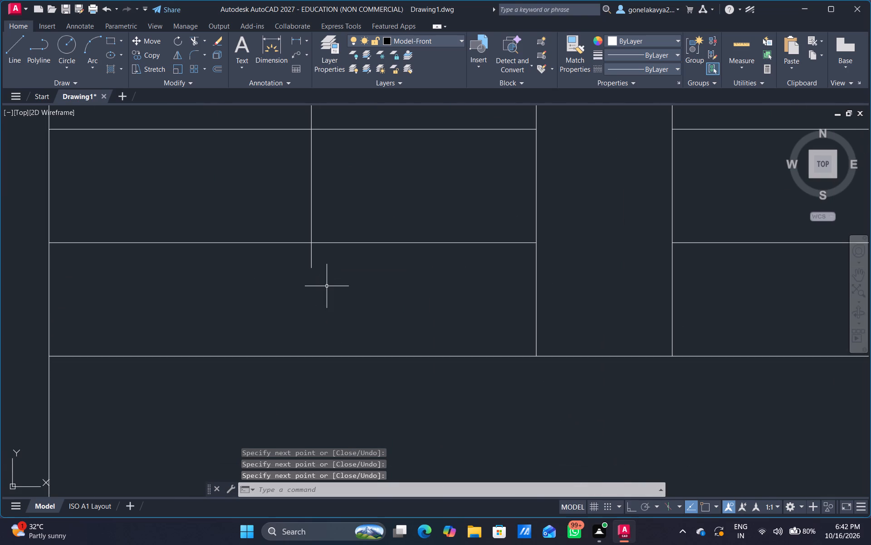
scroll(327, 286, "up", 1)
key("l")
key("Return")
scroll(310, 261, "up", 2)
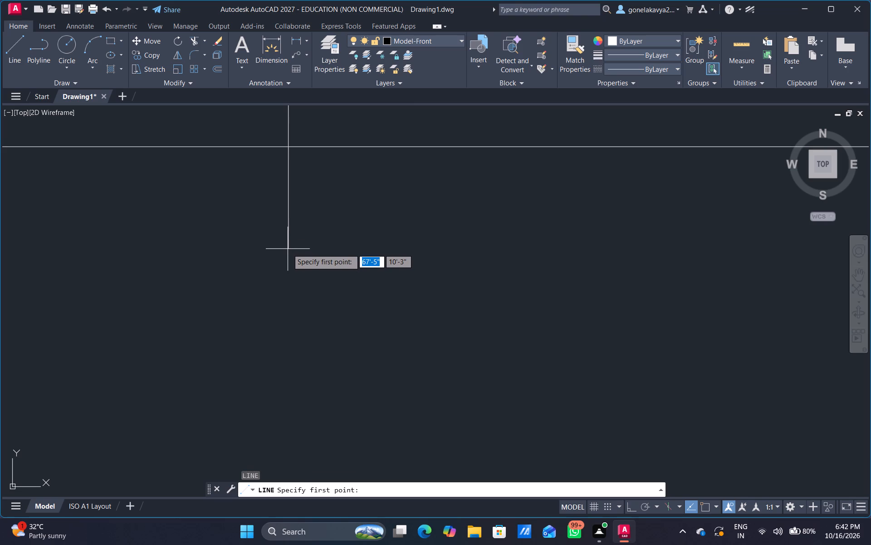
left_click(288, 249)
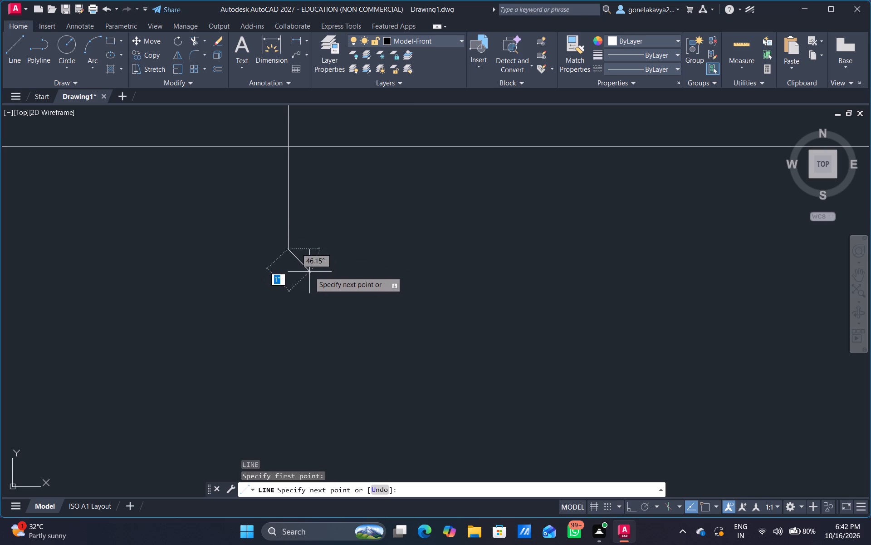
left_click(306, 238)
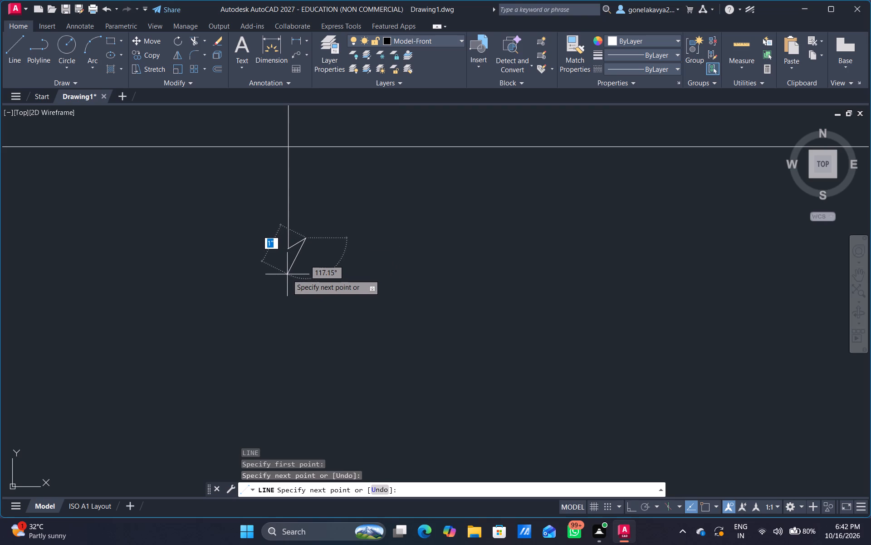
left_click(287, 274)
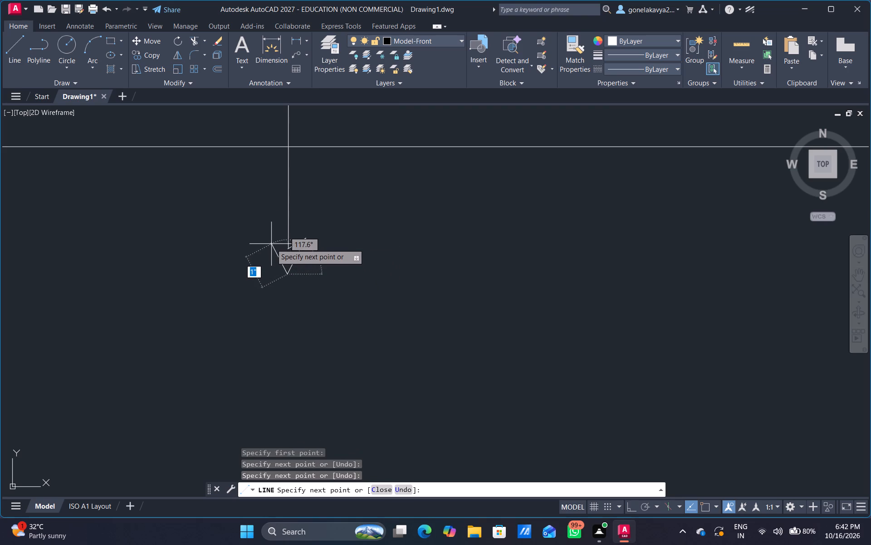
left_click(270, 239)
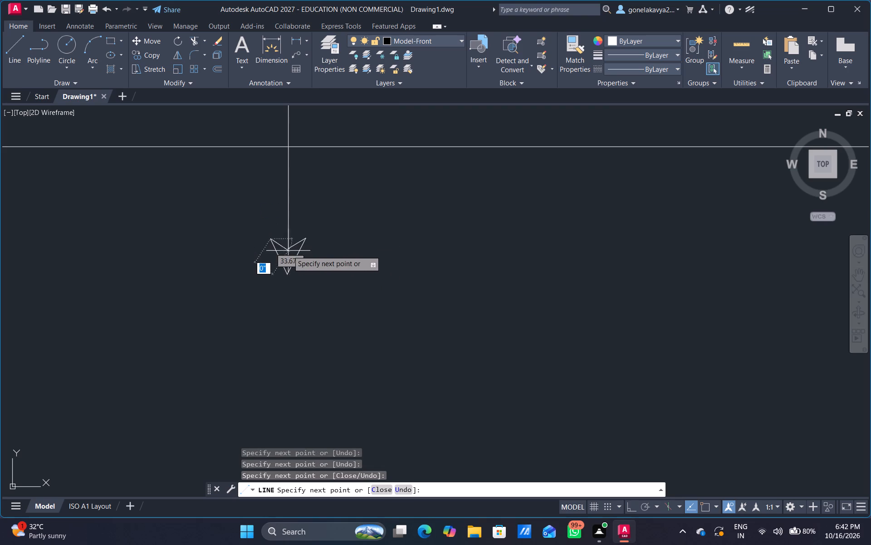
left_click(288, 248)
key("Escape")
Copy the small vertical rectangle beside the second floor plan to the right jamb of the opening in the top-left room's lower wall.
scroll(373, 287, "down", 4)
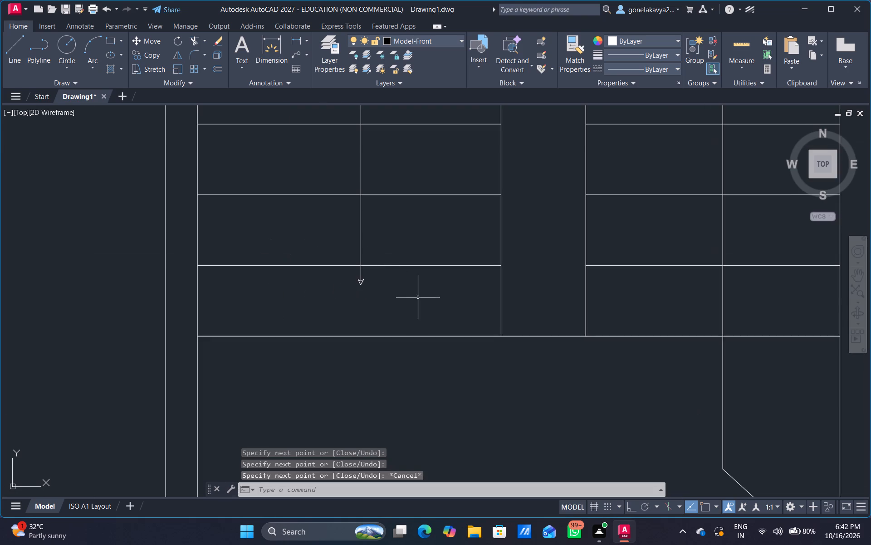
scroll(418, 297, "down", 3)
middle_click_drag(419, 339, 450, 295)
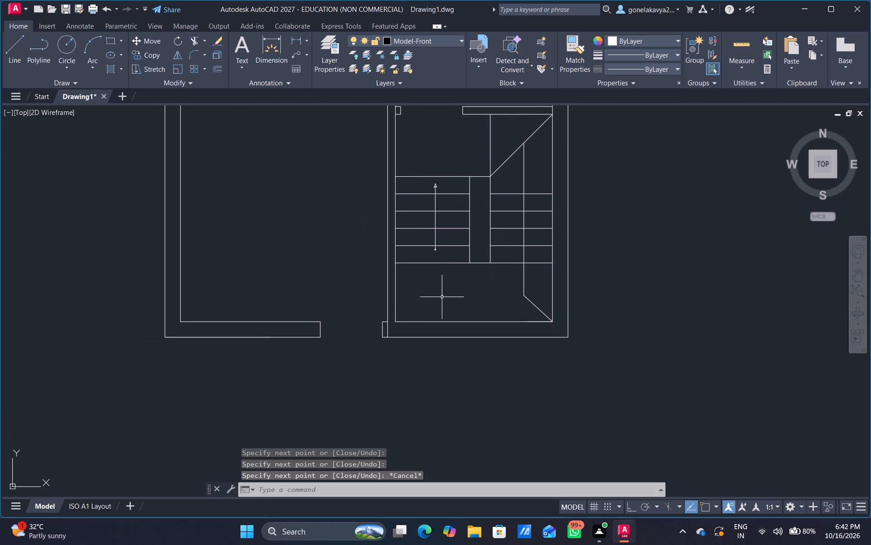
scroll(361, 322, "down", 2)
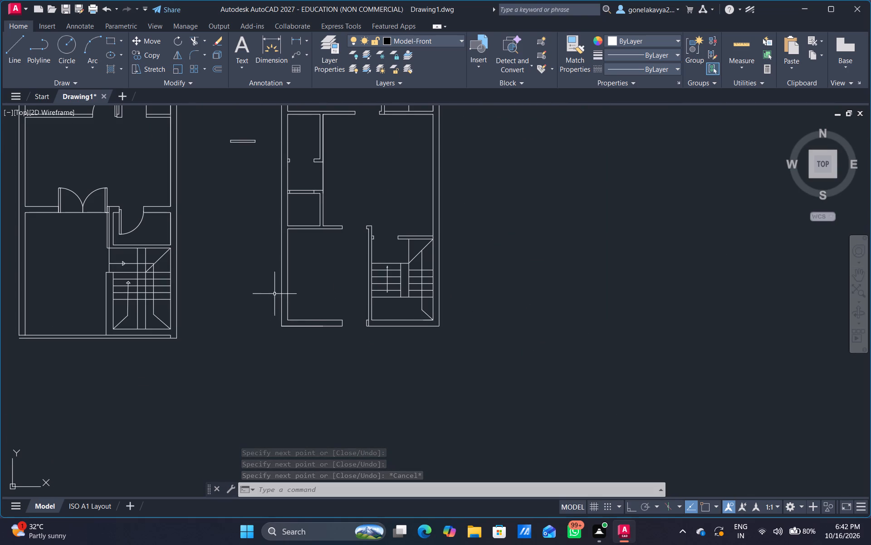
middle_click_drag(254, 207, 264, 387)
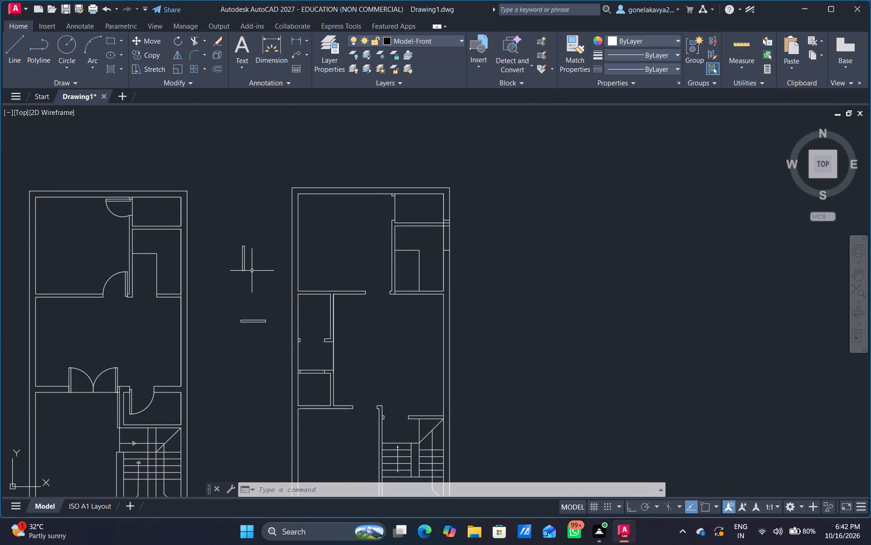
left_click(245, 262)
right_click(245, 262)
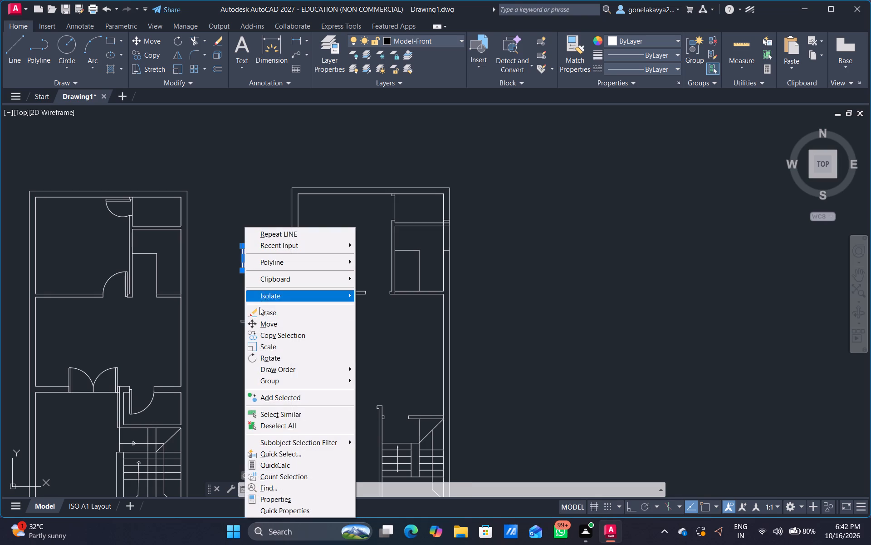
left_click(278, 336)
left_click_drag(232, 268, 262, 283)
scroll(377, 321, "up", 3)
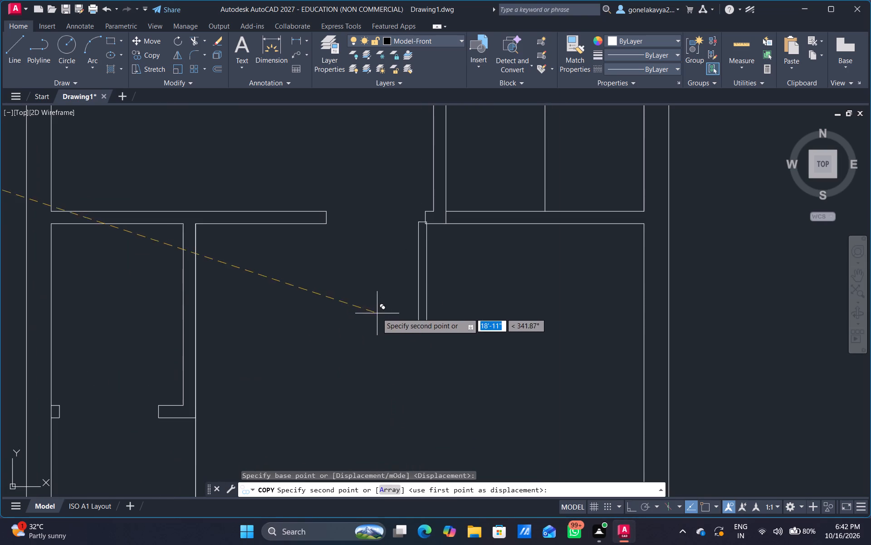
scroll(375, 212, "up", 2)
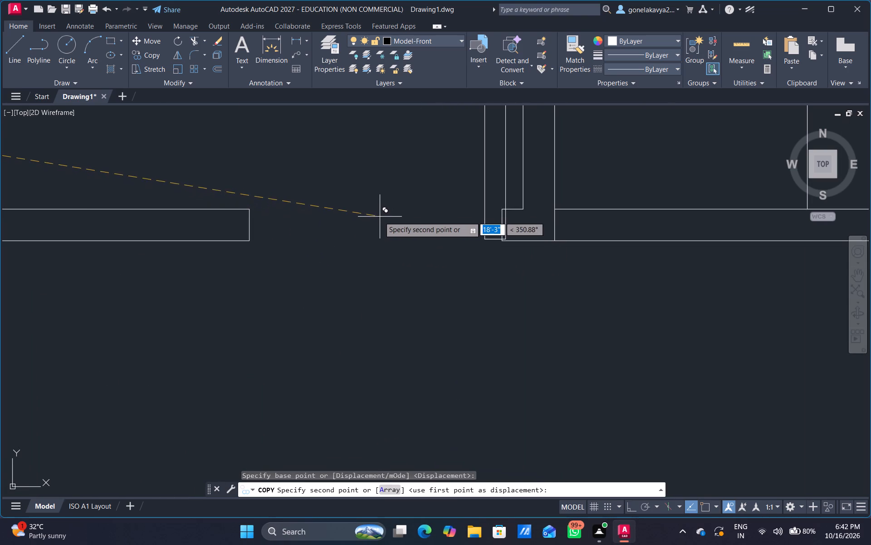
left_click(376, 208)
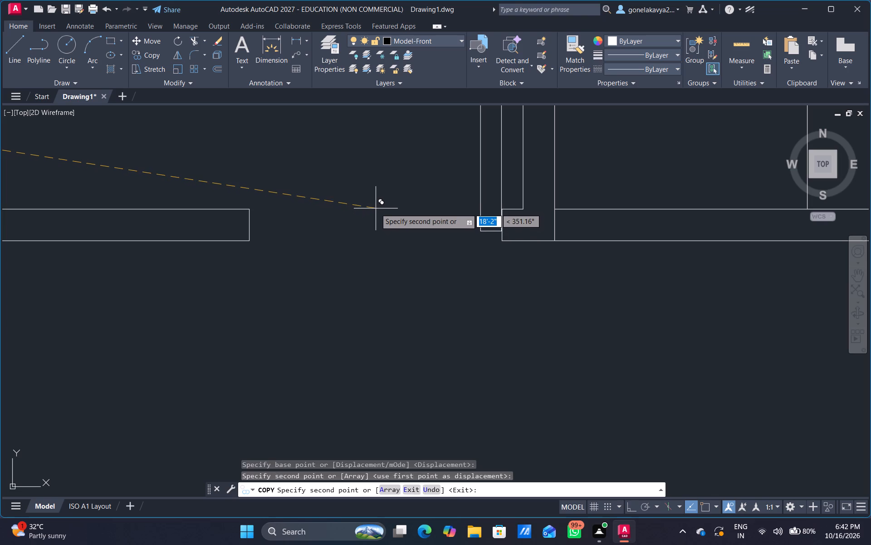
Place another copy of the vertical rectangle against the wall stub at the left side of the upper small room's door opening.
scroll(304, 318, "down", 4)
middle_click_drag(313, 362, 368, 258)
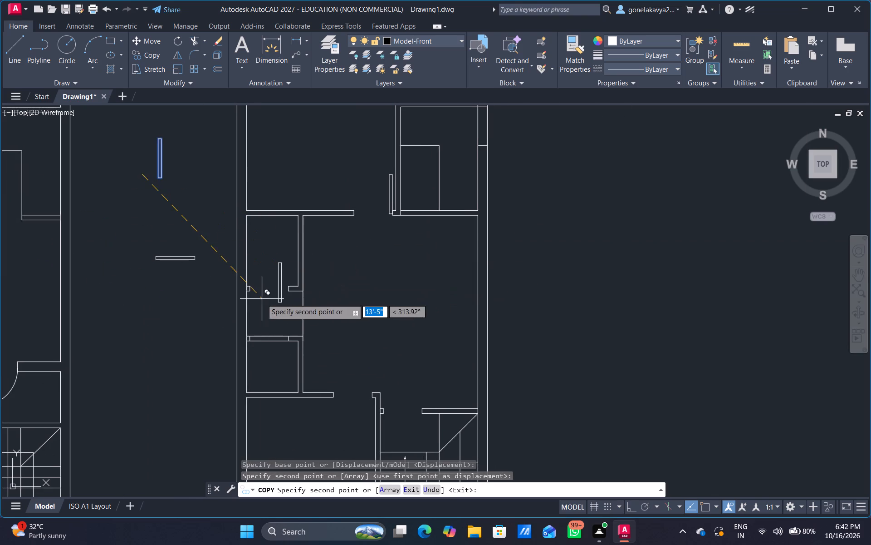
scroll(262, 299, "up", 1)
middle_click_drag(262, 299, 640, 332)
scroll(613, 324, "up", 4)
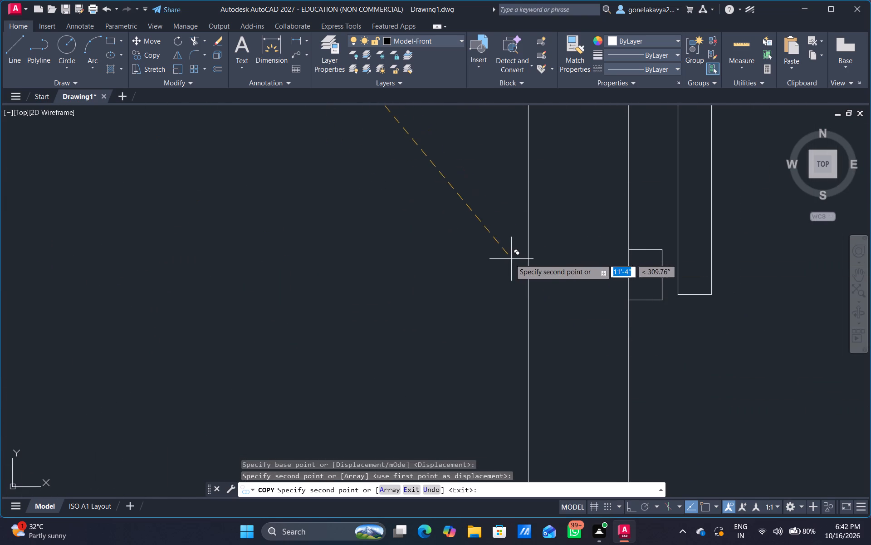
left_click(496, 237)
Place another copy hanging down from the left jamb of the opening in the lower small room's top wall.
scroll(613, 359, "down", 4)
middle_click_drag(620, 376, 620, 243)
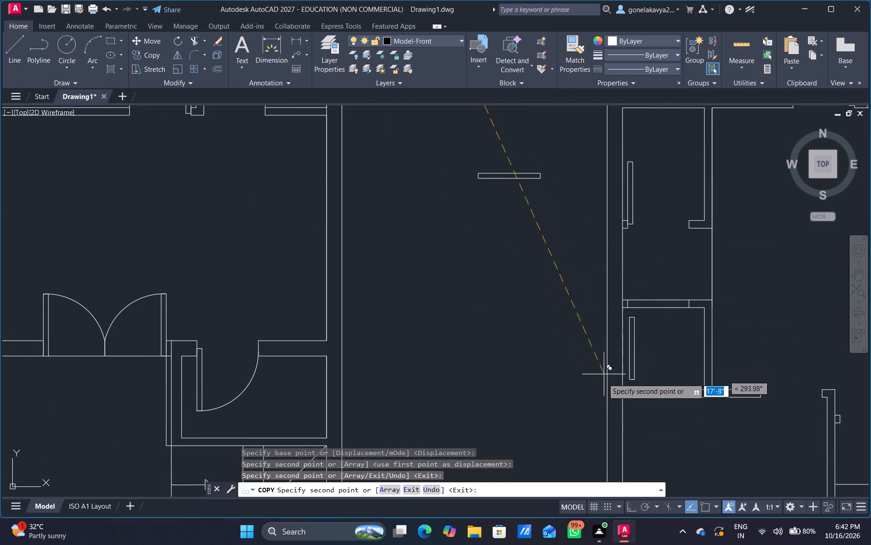
scroll(604, 372, "up", 3)
middle_click_drag(618, 360, 452, 431)
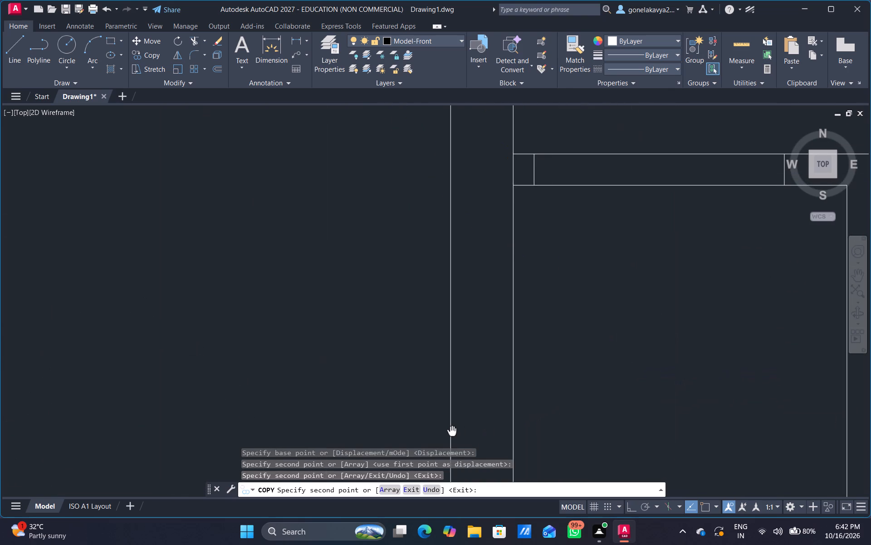
middle_click_drag(452, 431, 445, 430)
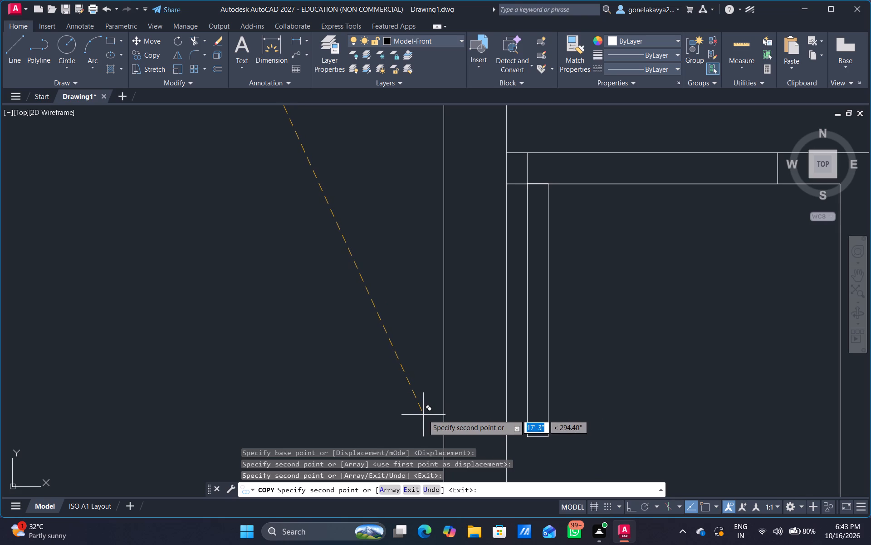
left_click(423, 415)
Place another copy against the left face of the wall end that projects above the staircase's left wall.
scroll(457, 418, "down", 3)
middle_click_drag(482, 434, 506, 271)
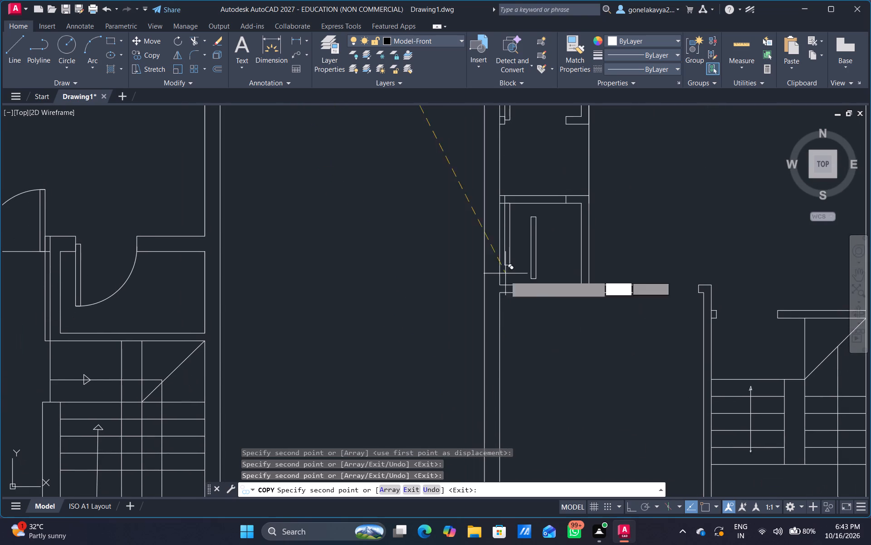
middle_click_drag(557, 387, 410, 338)
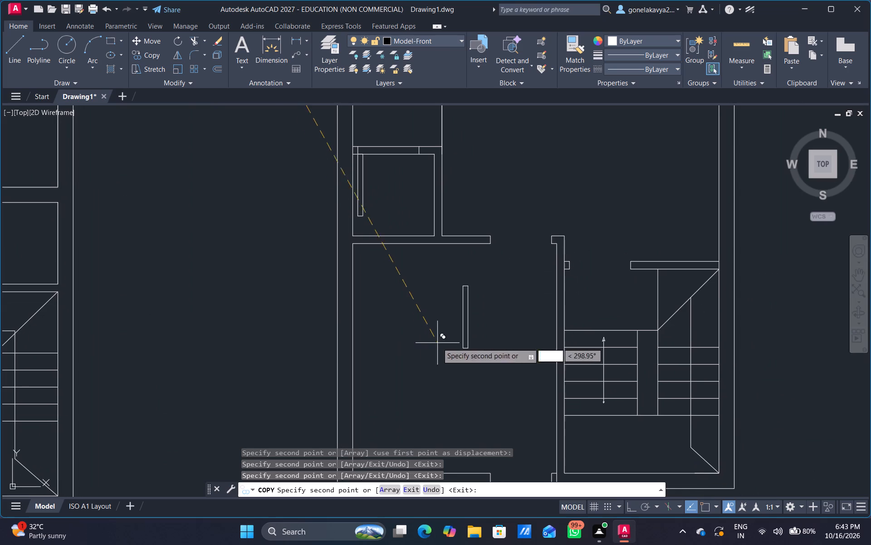
scroll(497, 330, "up", 2)
middle_click_drag(506, 311, 423, 454)
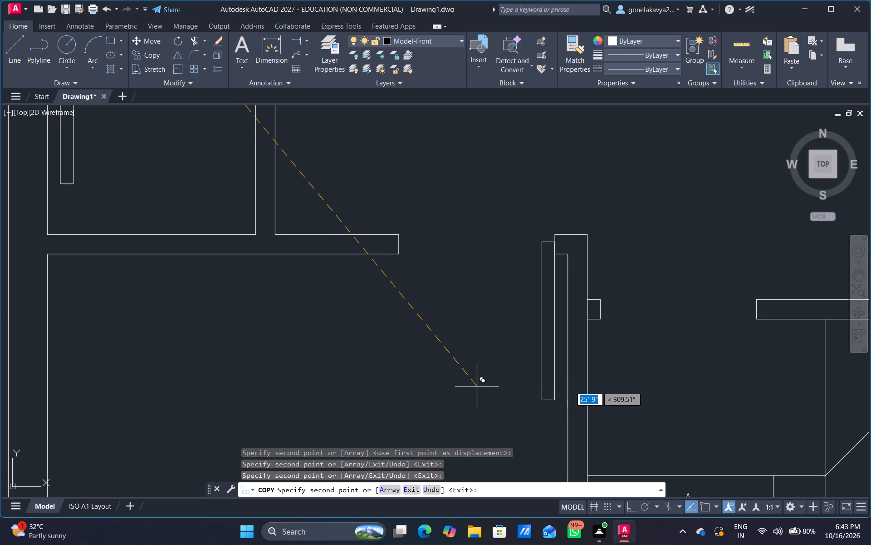
left_click(477, 386)
Place another copy rising from the short wall stub at the left side of the opening above the staircase.
scroll(573, 451, "down", 2)
middle_click_drag(570, 447, 515, 352)
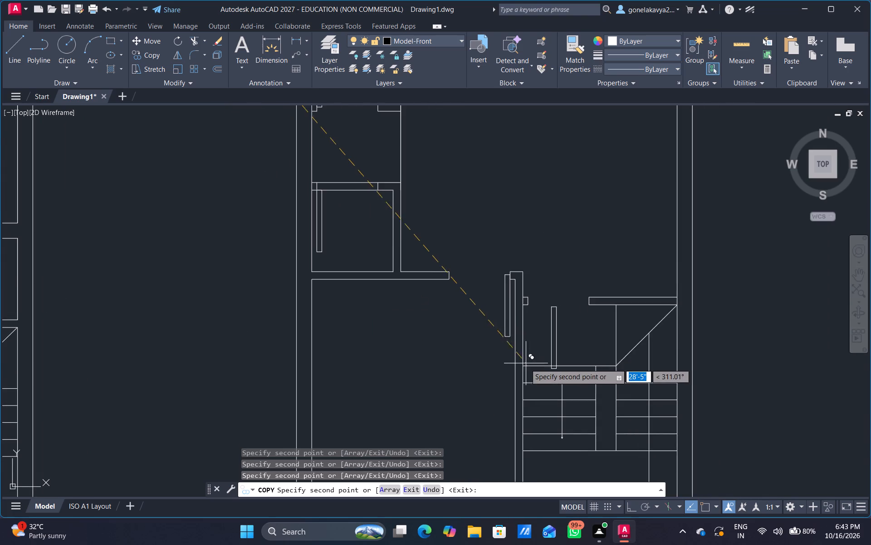
scroll(523, 364, "up", 3)
middle_click_drag(502, 347, 426, 475)
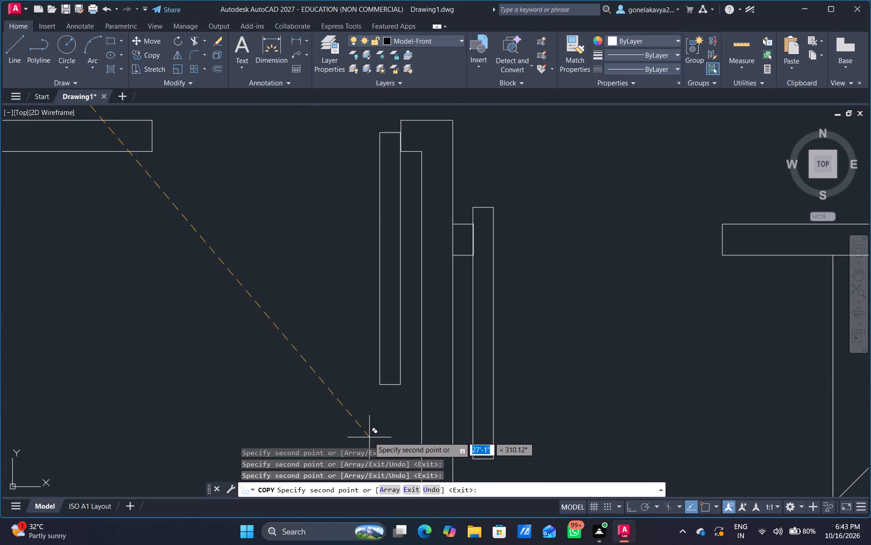
middle_click_drag(375, 287, 309, 456)
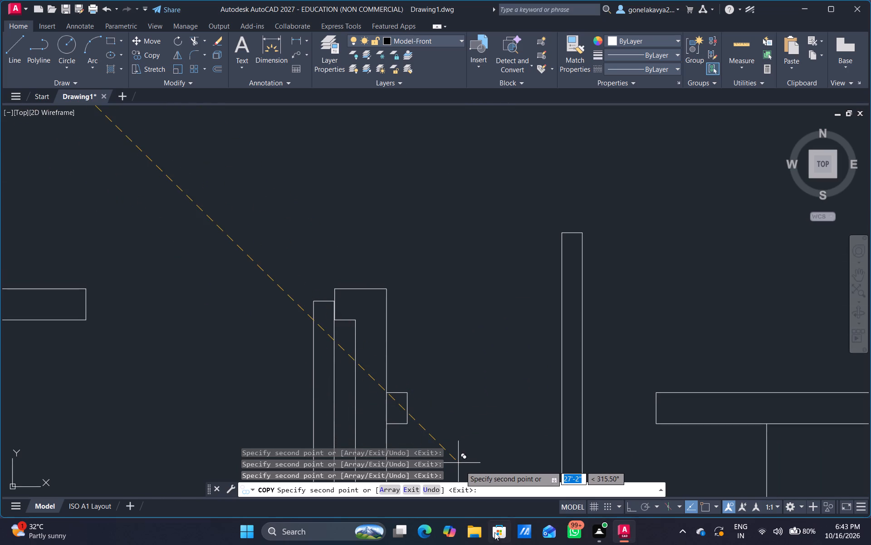
middle_click_drag(476, 365, 591, 314)
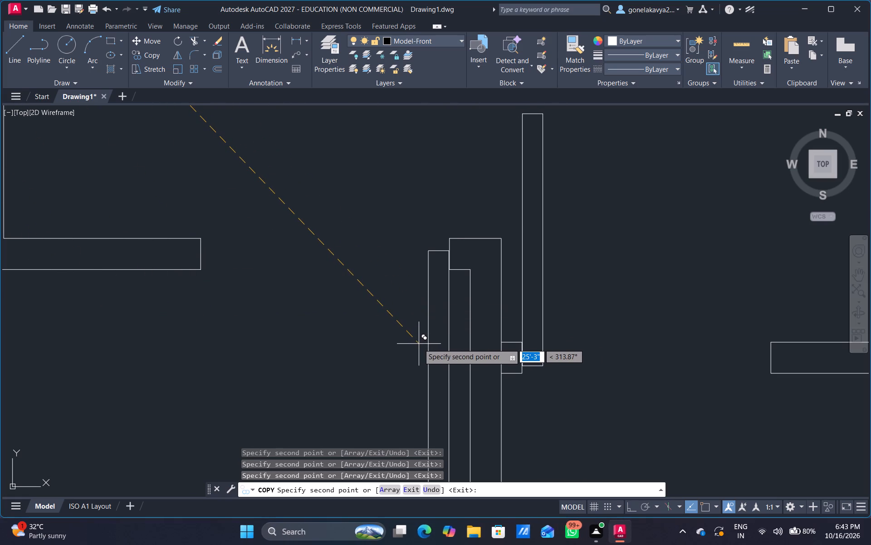
left_click(419, 344)
Place a last vertical copy rising against the right jamb of the bottom outer wall's opening and end the copying.
scroll(441, 348, "down", 4)
middle_click_drag(449, 361, 476, 201)
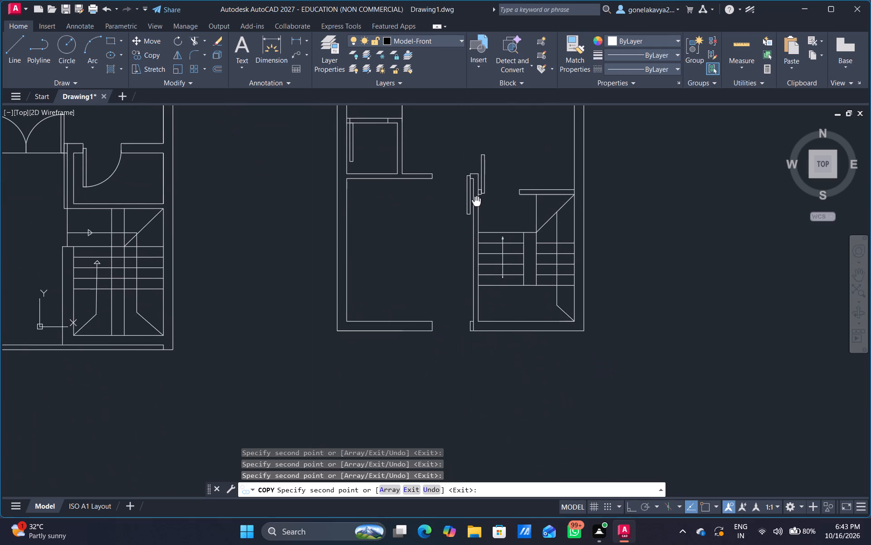
middle_click_drag(476, 201, 476, 207)
scroll(439, 337, "up", 4)
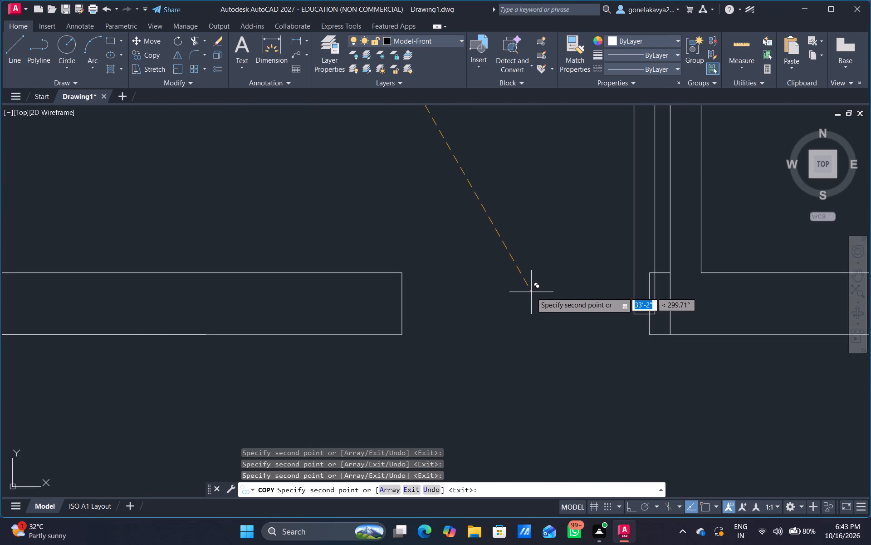
left_click(526, 292)
scroll(564, 259, "down", 3)
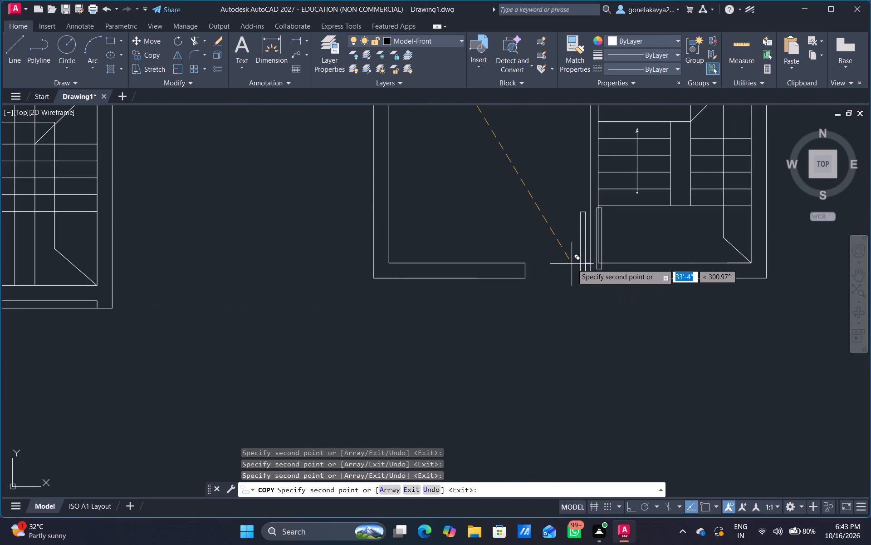
middle_click_drag(572, 264, 440, 442)
scroll(440, 442, "down", 1)
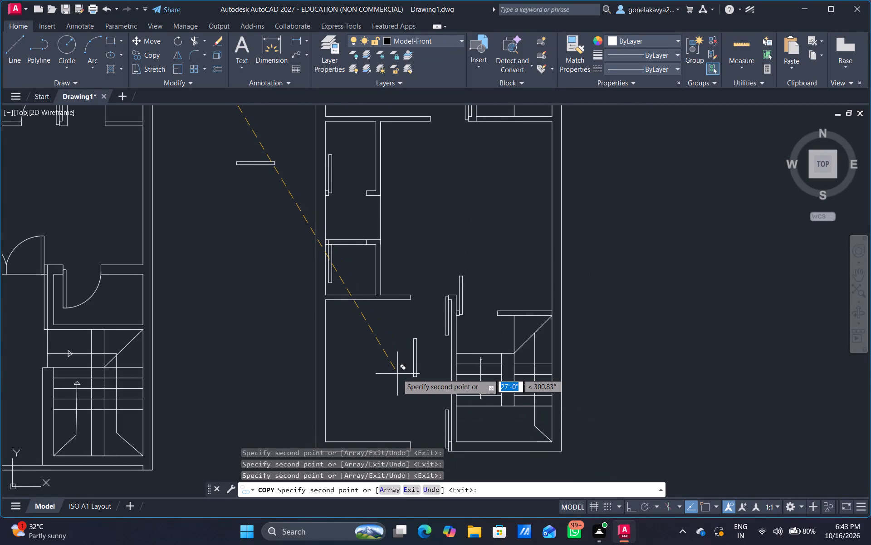
scroll(397, 374, "down", 1)
middle_click_drag(404, 297, 389, 347)
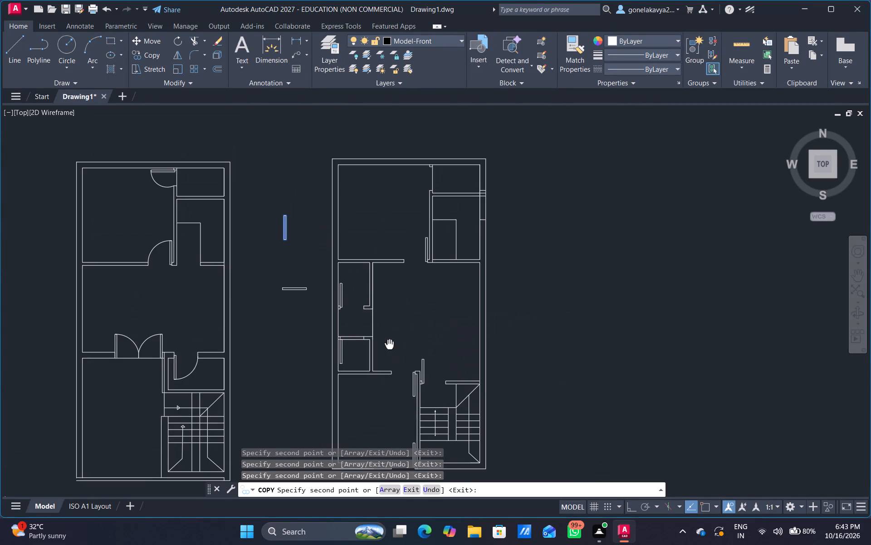
middle_click_drag(389, 347, 371, 408)
key("Escape")
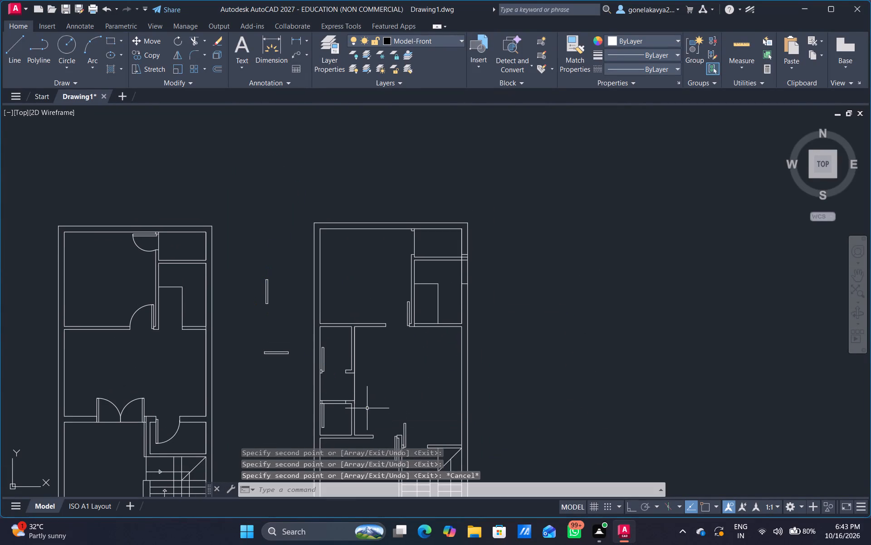
Copy the small horizontal rectangle to the underside of the wall stub at the top-left room's upper right corner.
scroll(244, 315, "up", 2)
left_click(318, 411)
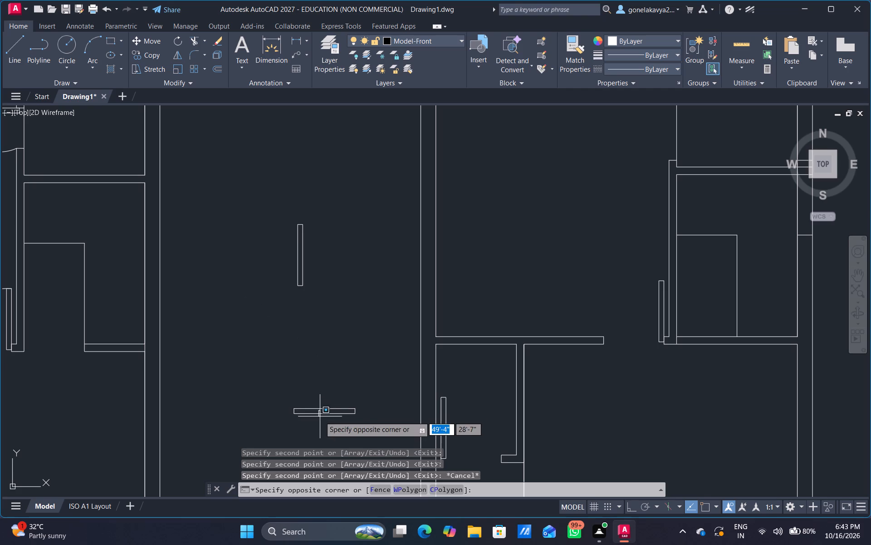
left_click(320, 416)
left_click(318, 411)
left_click(325, 397)
left_click_drag(375, 434, 289, 409)
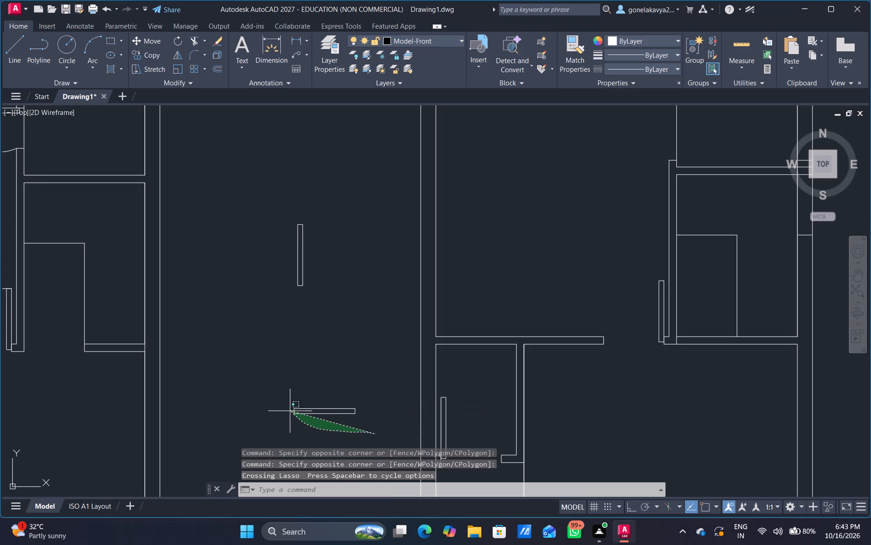
left_click_drag(289, 409, 388, 392)
right_click(388, 392)
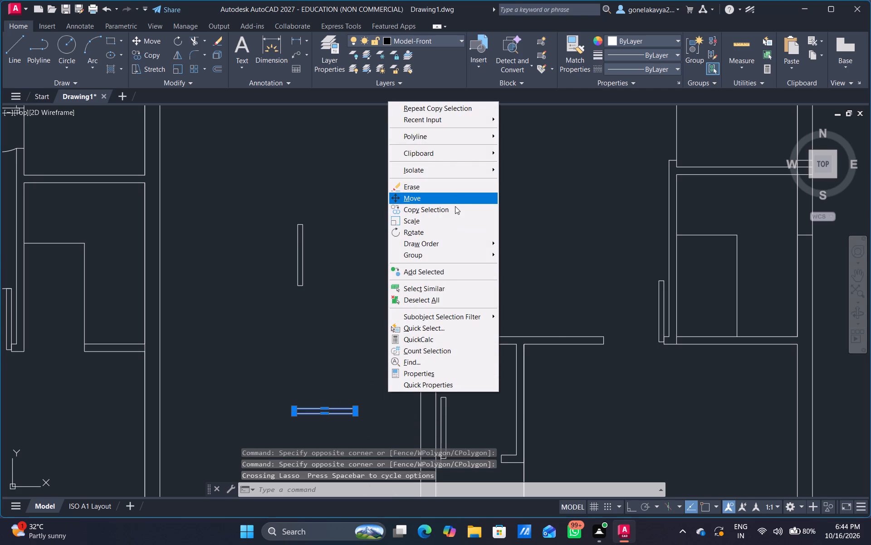
left_click(455, 206)
left_click(352, 418)
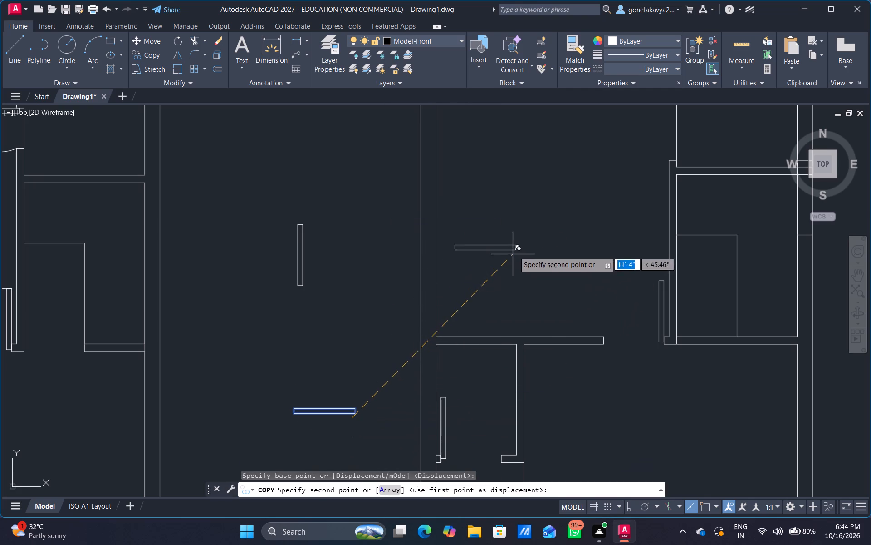
middle_click_drag(520, 247, 369, 497)
scroll(417, 391, "up", 3)
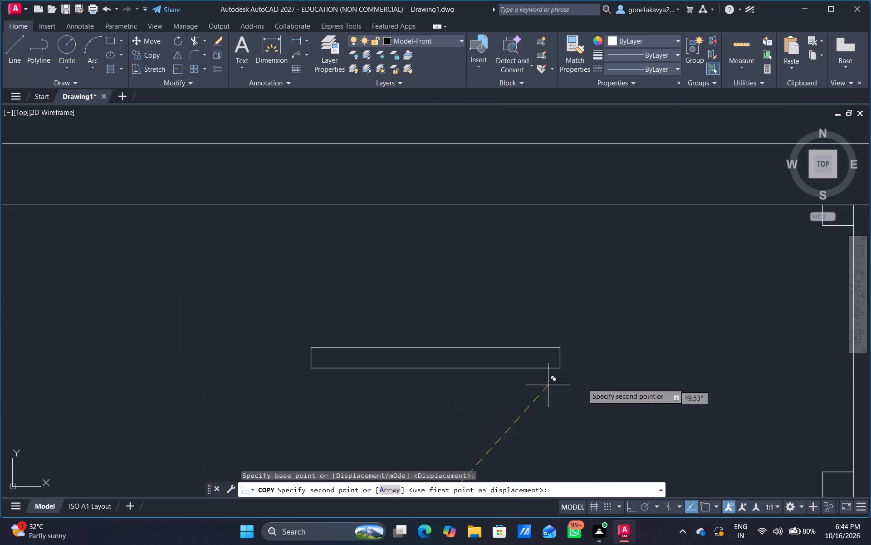
middle_click_drag(710, 351, 298, 492)
scroll(421, 395, "up", 2)
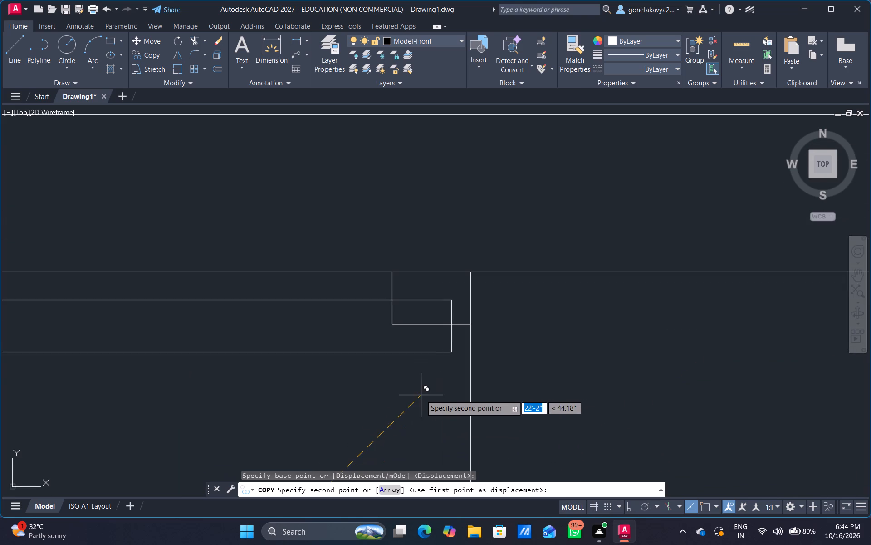
left_click(403, 419)
scroll(474, 424, "down", 3)
middle_click_drag(549, 449, 548, 356)
key("Escape")
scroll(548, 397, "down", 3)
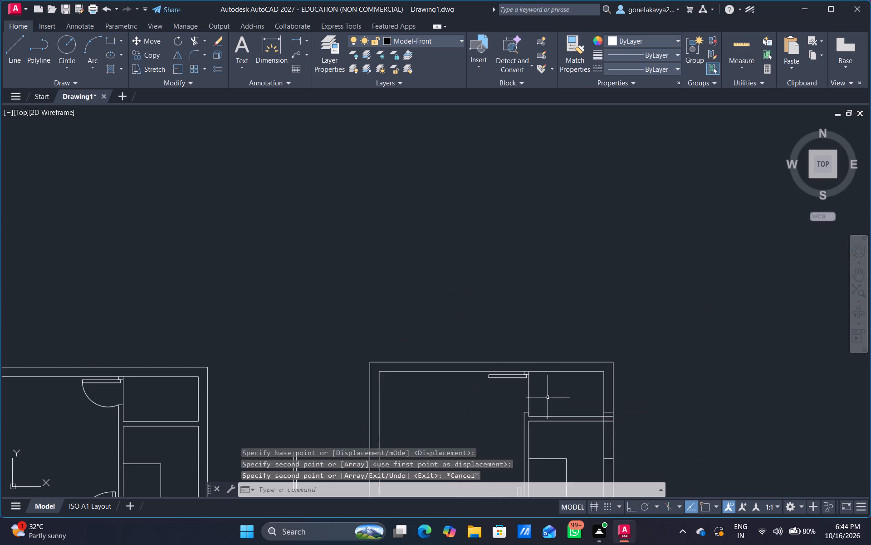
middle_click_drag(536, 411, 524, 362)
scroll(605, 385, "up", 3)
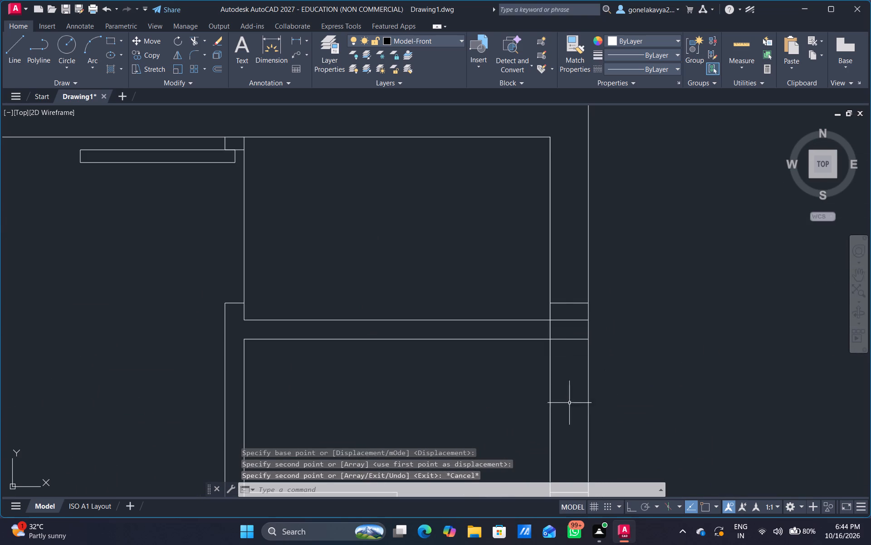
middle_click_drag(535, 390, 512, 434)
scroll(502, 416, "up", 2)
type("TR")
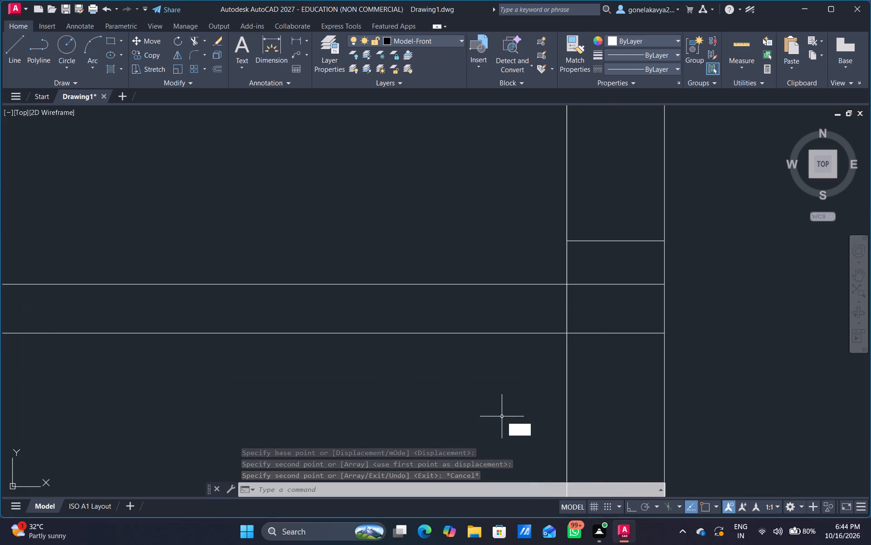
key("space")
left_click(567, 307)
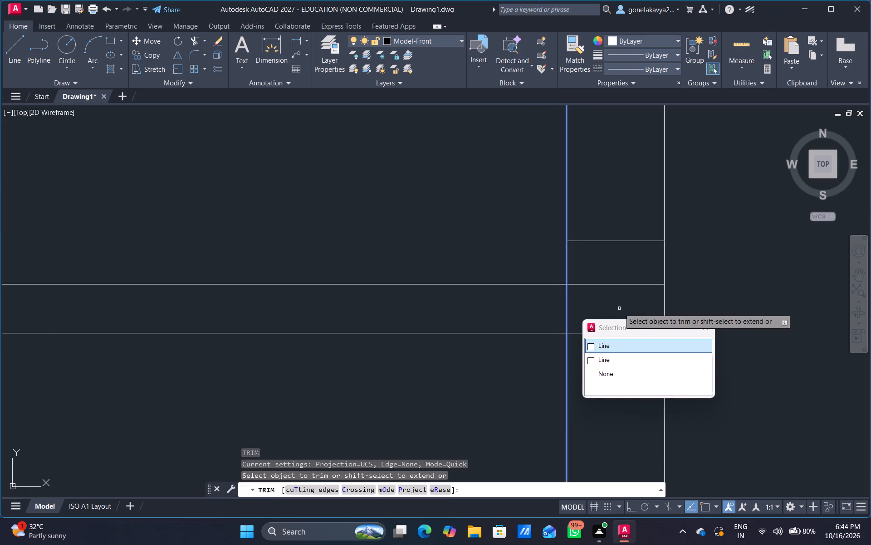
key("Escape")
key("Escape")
Trim the partition lines crossing the right outer wall below the top-right room, and the outer wall's inner-face segment between the two partition lines.
type("TR")
key("space")
left_click_drag(622, 211, 626, 357)
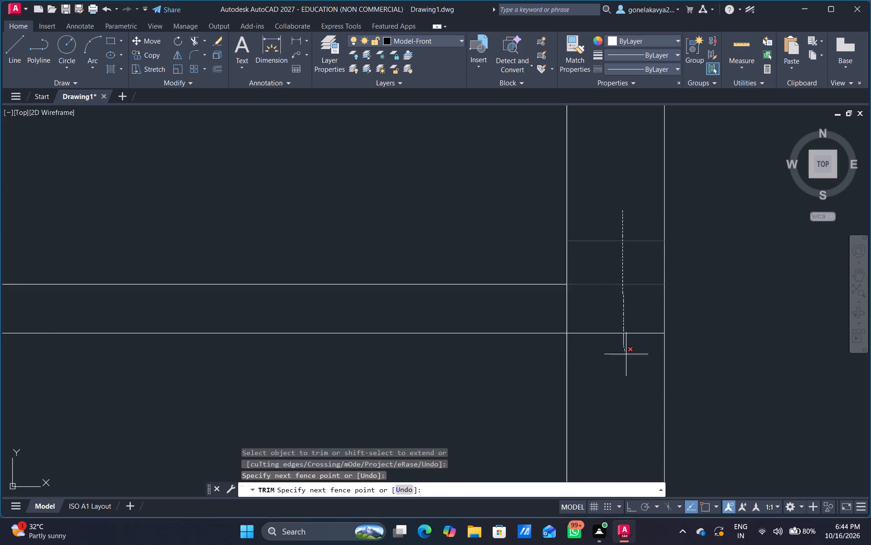
left_click_drag(626, 357, 626, 368)
left_click_drag(592, 314, 533, 311)
Trim the short leftover line crossing the right outer wall beside the room below the top-right room and end trimming.
scroll(584, 301, "down", 4)
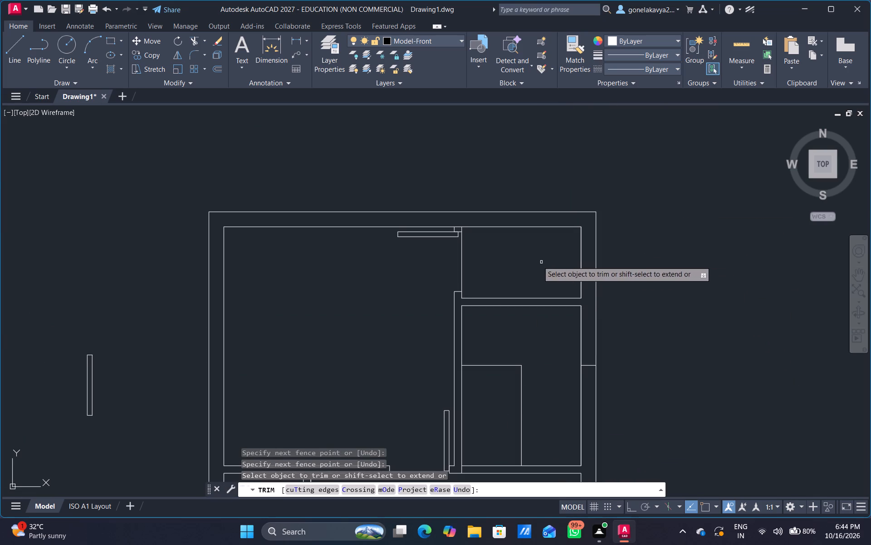
left_click(590, 367)
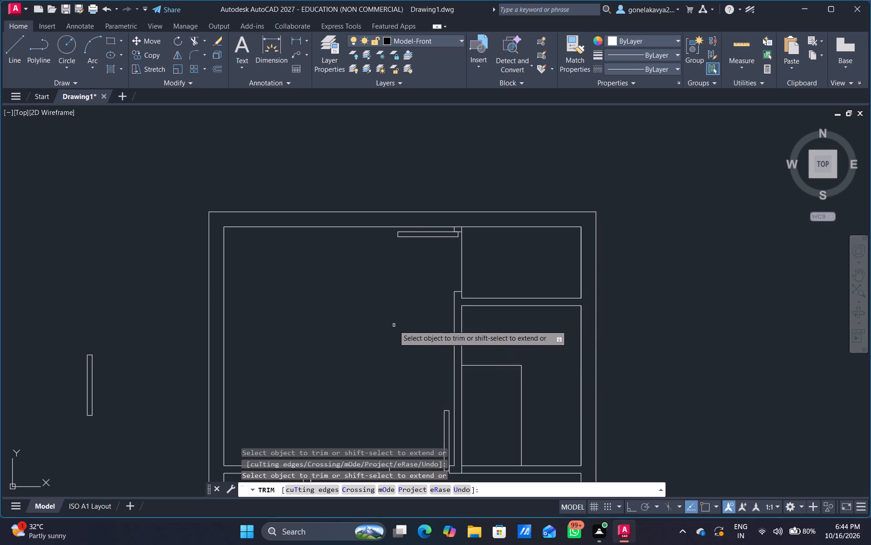
middle_click_drag(394, 325, 402, 358)
scroll(413, 312, "up", 3)
middle_click_drag(413, 312, 377, 403)
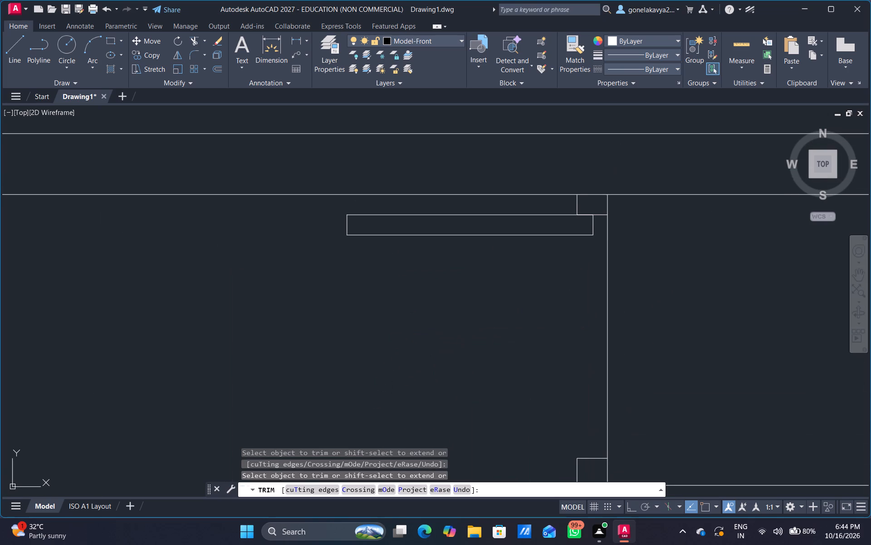
key("Escape")
Draw the top door's swing arc from its leaf's upper left corner through the lower left corner to the wall end below the opening.
type("ARC")
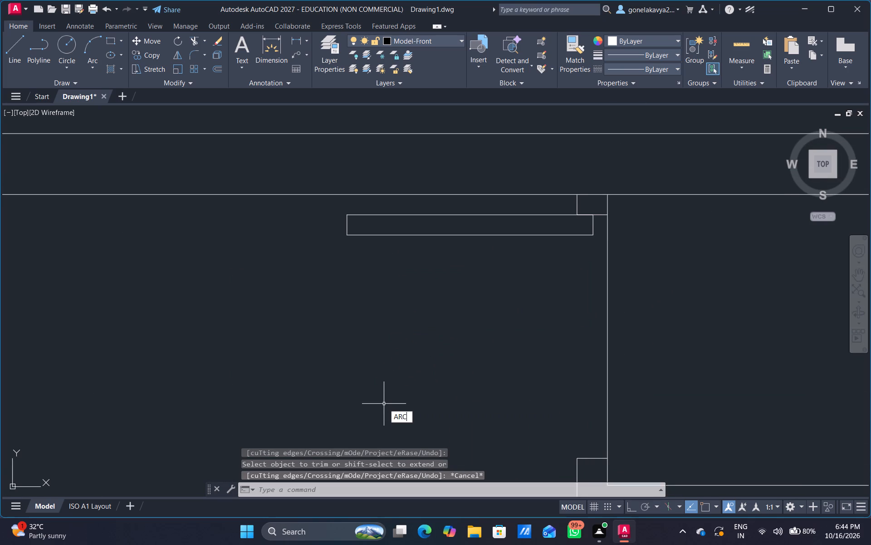
key("space")
scroll(367, 234, "up", 3)
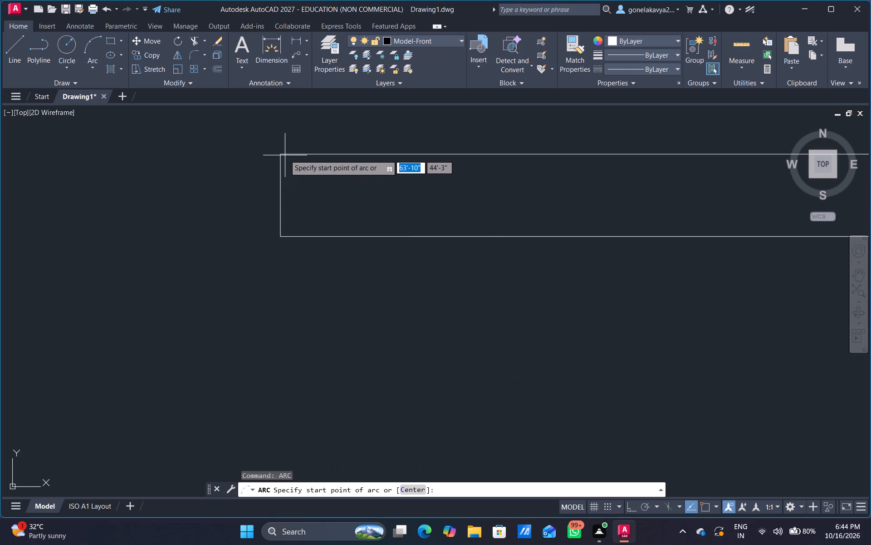
left_click(280, 154)
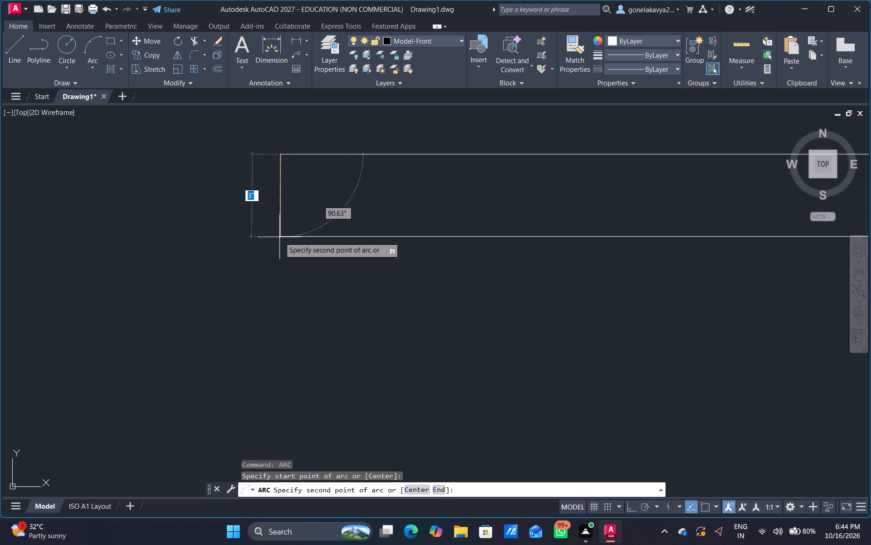
left_click_drag(279, 238, 283, 250)
scroll(437, 431, "down", 3)
middle_click_drag(440, 436, 308, 204)
scroll(519, 392, "up", 4)
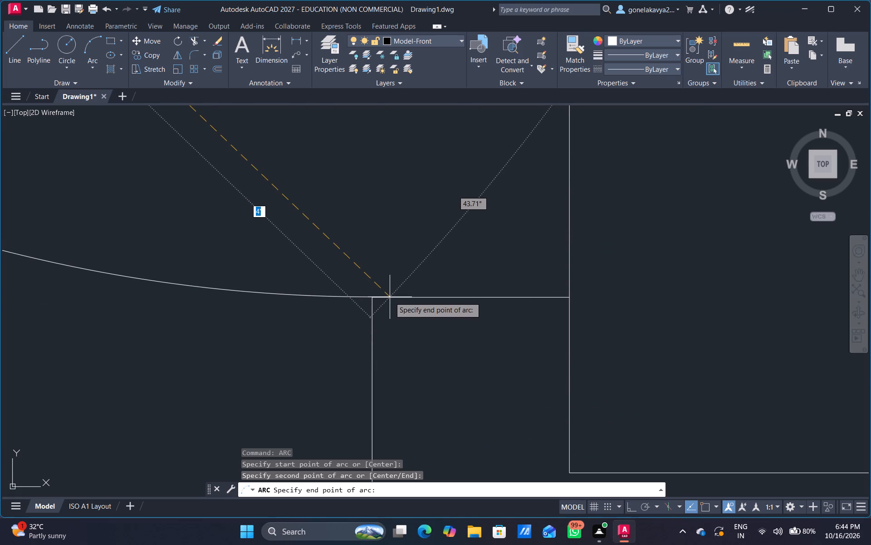
left_click(390, 297)
Draw the large top-left room's bottom door arc from the vertical leaf's top right corner through its top left corner to the opposite wall end.
scroll(429, 358, "down", 4)
middle_click_drag(431, 362, 449, 197)
key("space")
scroll(441, 368, "down", 2)
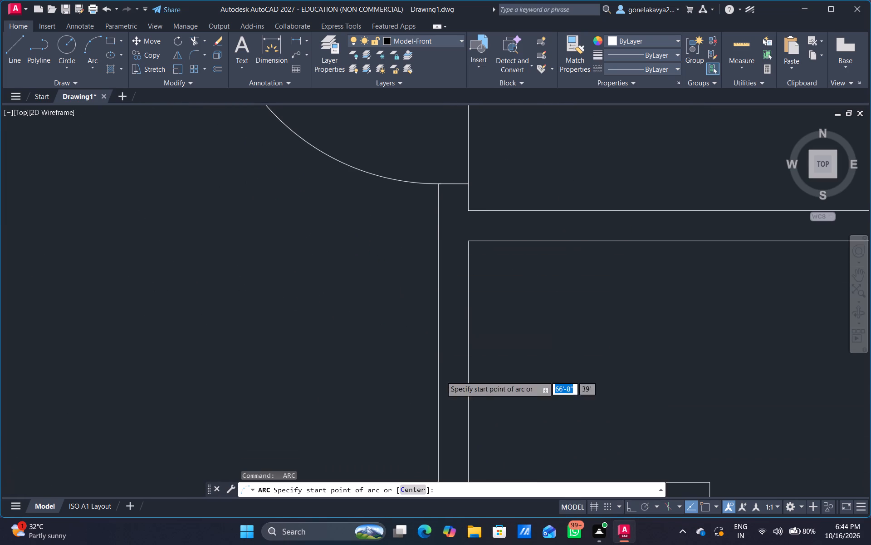
scroll(441, 377, "down", 2)
middle_click_drag(423, 430, 424, 360)
scroll(426, 366, "up", 5)
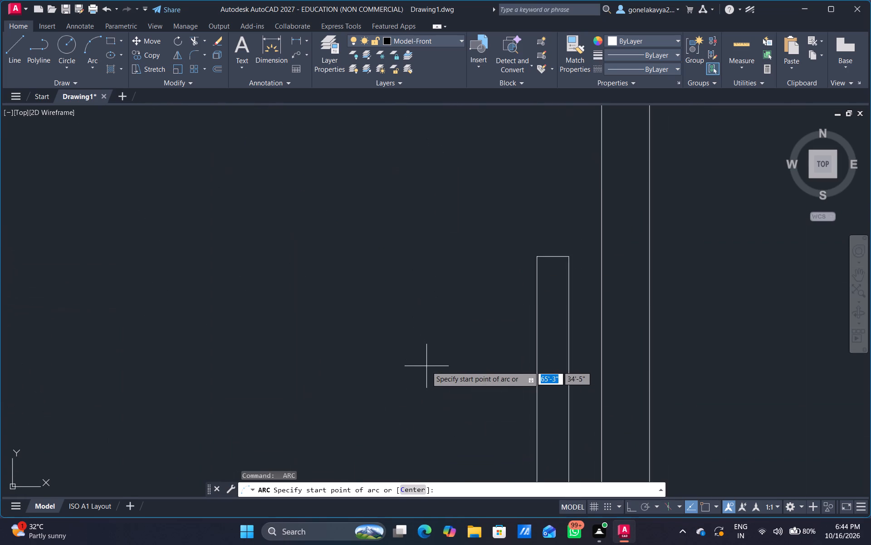
scroll(427, 365, "up", 1)
middle_click_drag(427, 365, 356, 466)
scroll(560, 287, "up", 1)
middle_click_drag(560, 287, 538, 385)
scroll(547, 403, "up", 3)
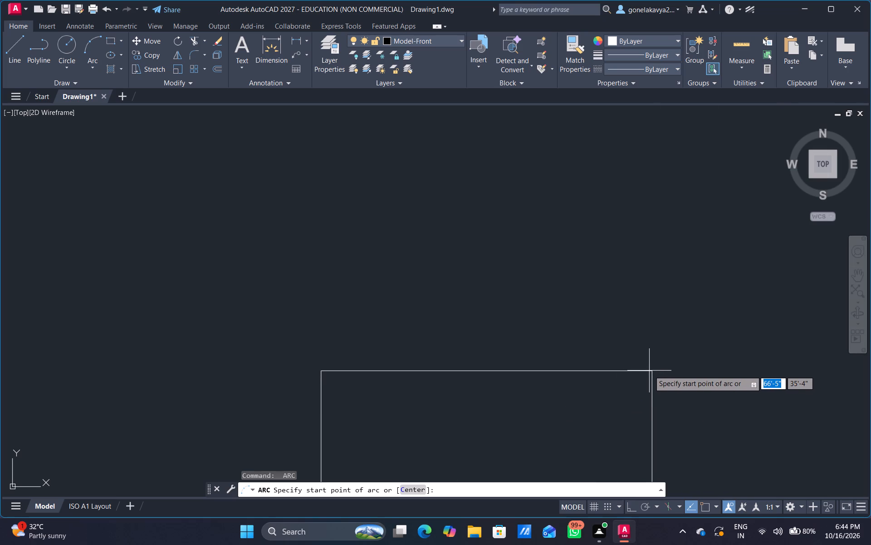
left_click_drag(652, 371, 623, 378)
scroll(316, 372, "up", 1)
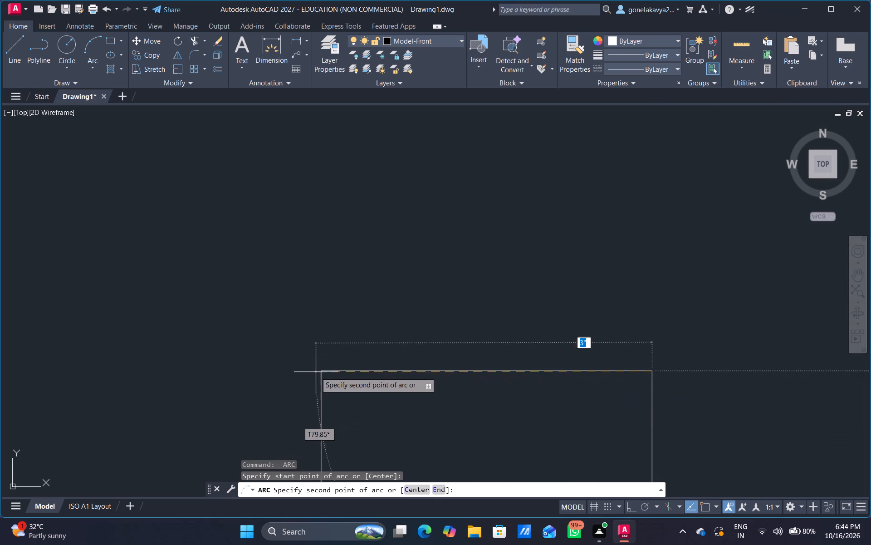
scroll(316, 372, "up", 2)
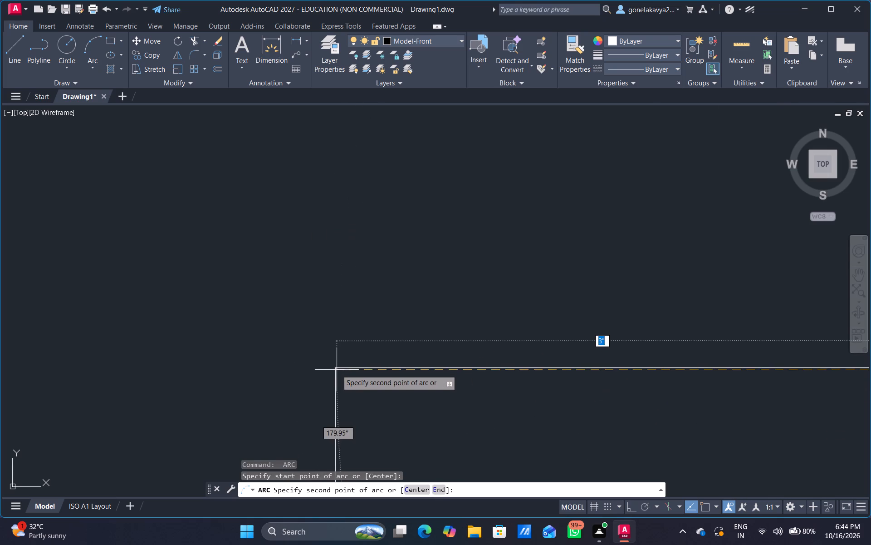
left_click(337, 367)
scroll(169, 399, "down", 4)
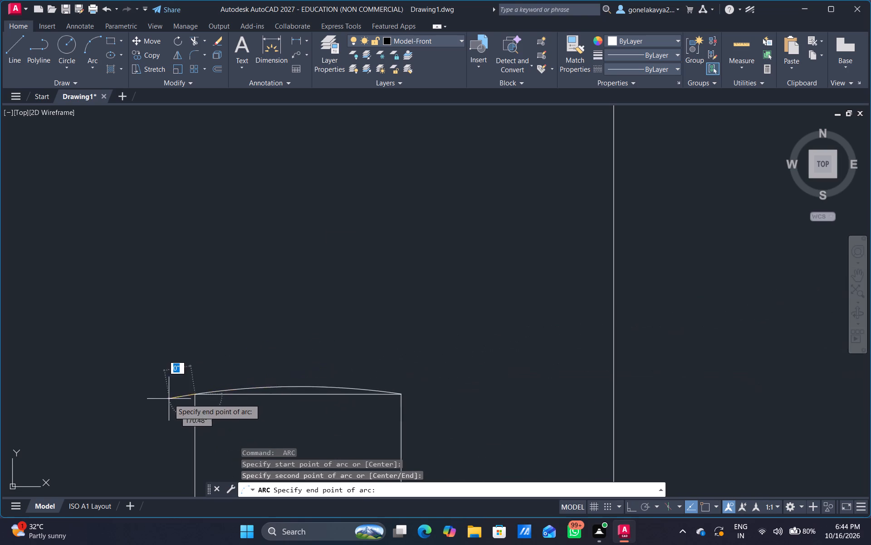
middle_click_drag(169, 399, 408, 162)
scroll(396, 178, "down", 4)
scroll(170, 357, "down", 3)
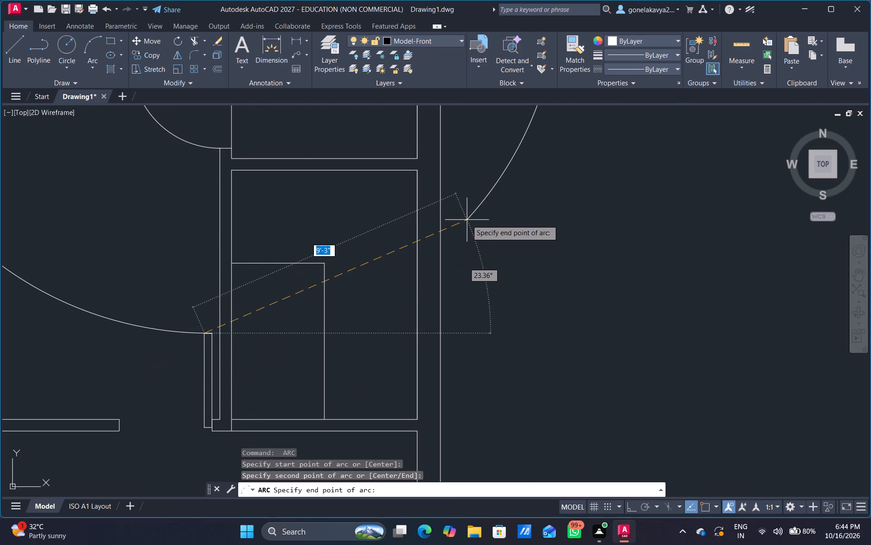
middle_click_drag(141, 324, 363, 186)
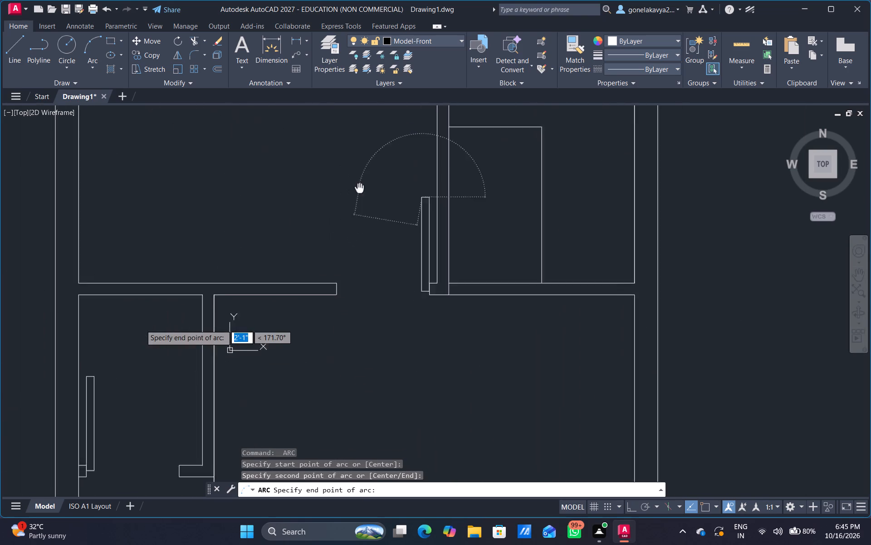
middle_click_drag(363, 186, 409, 181)
scroll(361, 276, "up", 5)
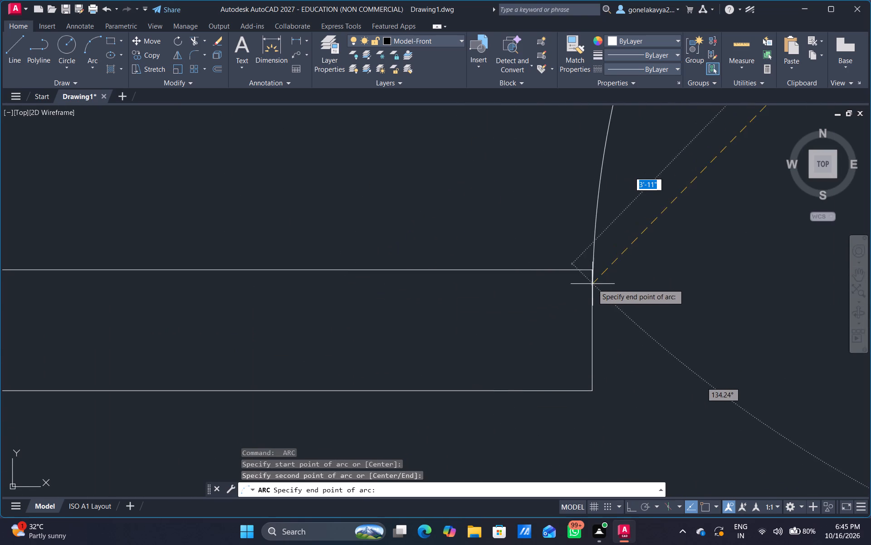
left_click(594, 287)
Draw the door arc in the small room below, from the leaf's top left corner through its top right corner to the opposite wall stub.
scroll(607, 274, "down", 4)
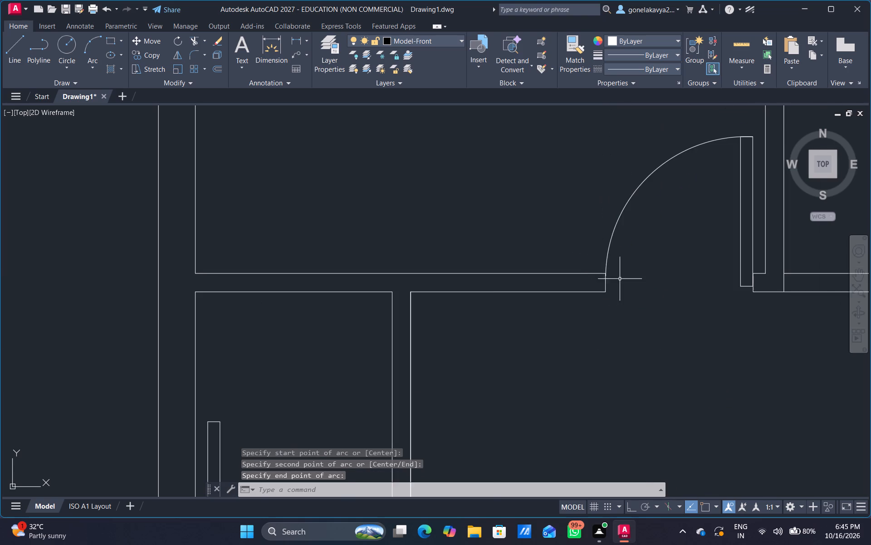
scroll(632, 286, "down", 3)
middle_click_drag(642, 332, 640, 279)
scroll(518, 270, "up", 2)
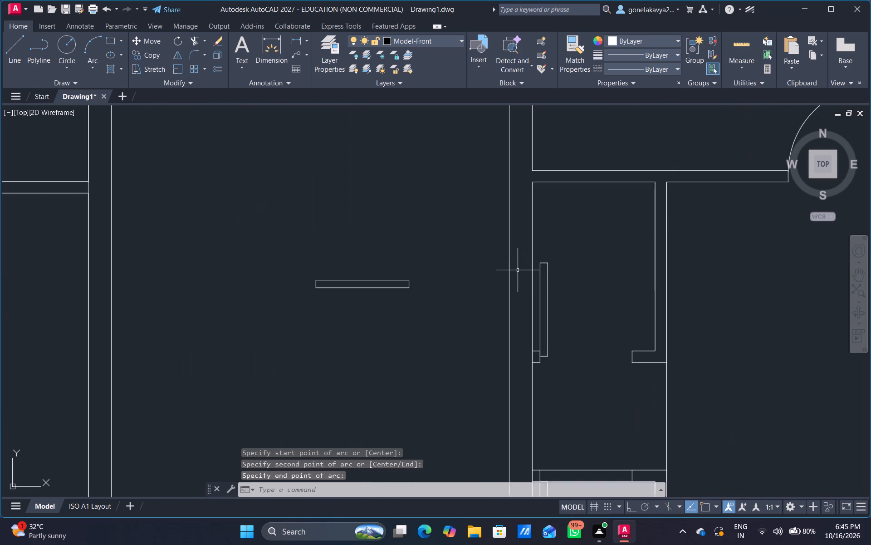
scroll(518, 270, "up", 2)
middle_click_drag(686, 310, 616, 333)
key("space")
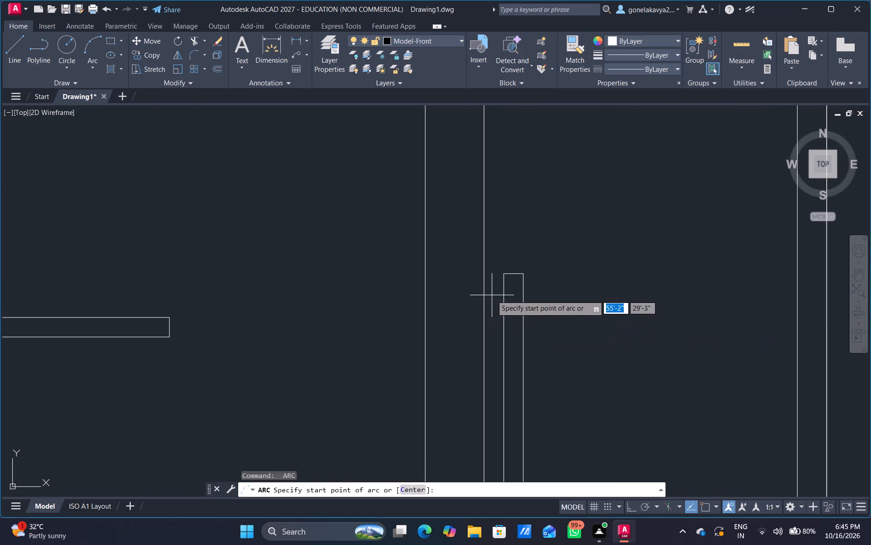
scroll(504, 291, "up", 3)
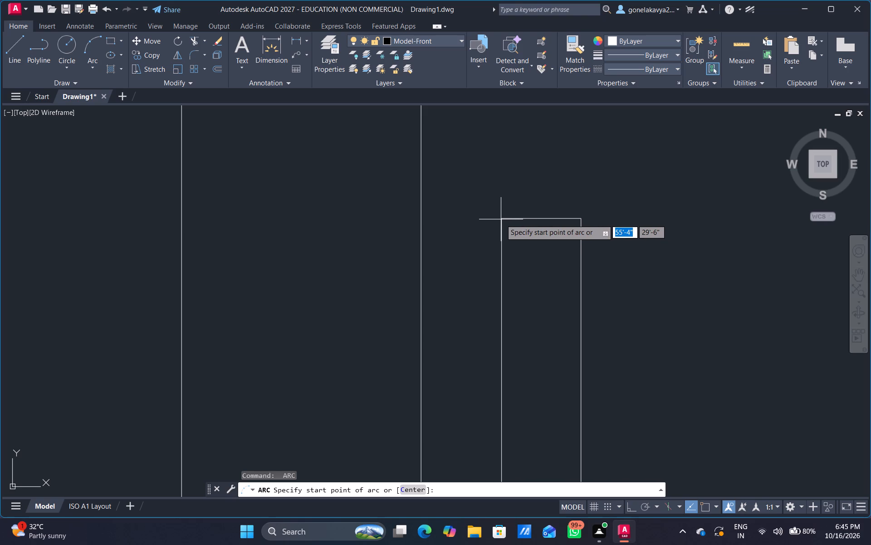
left_click_drag(500, 219, 512, 221)
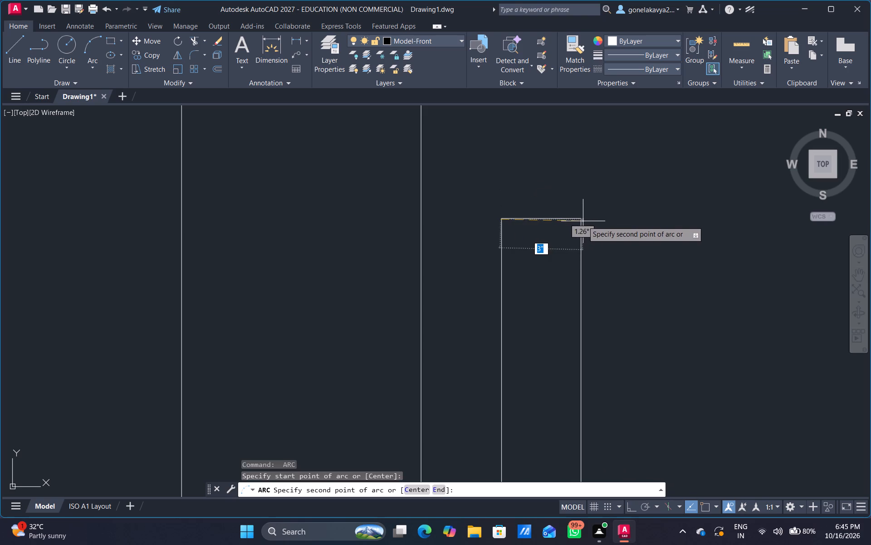
left_click_drag(581, 218, 593, 222)
scroll(768, 287, "down", 5)
middle_click_drag(776, 326, 756, 328)
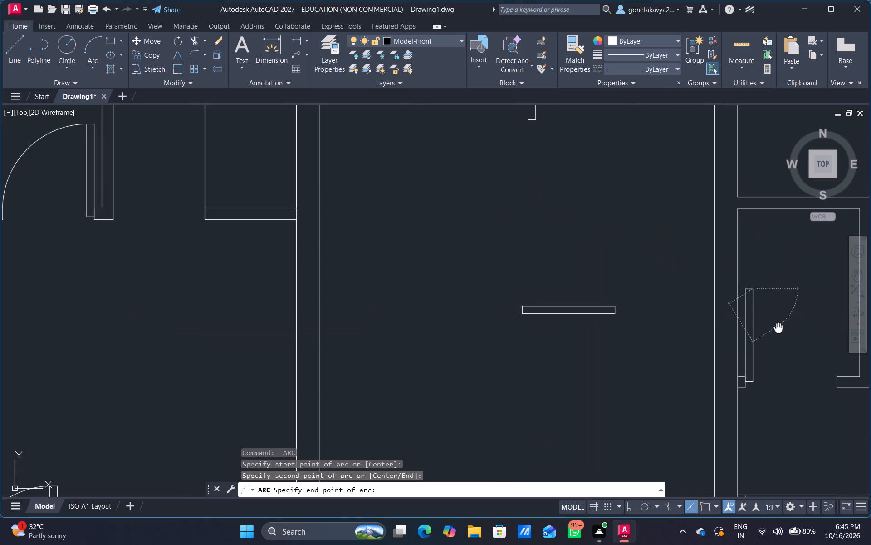
middle_click_drag(756, 328, 417, 252)
scroll(482, 298, "up", 4)
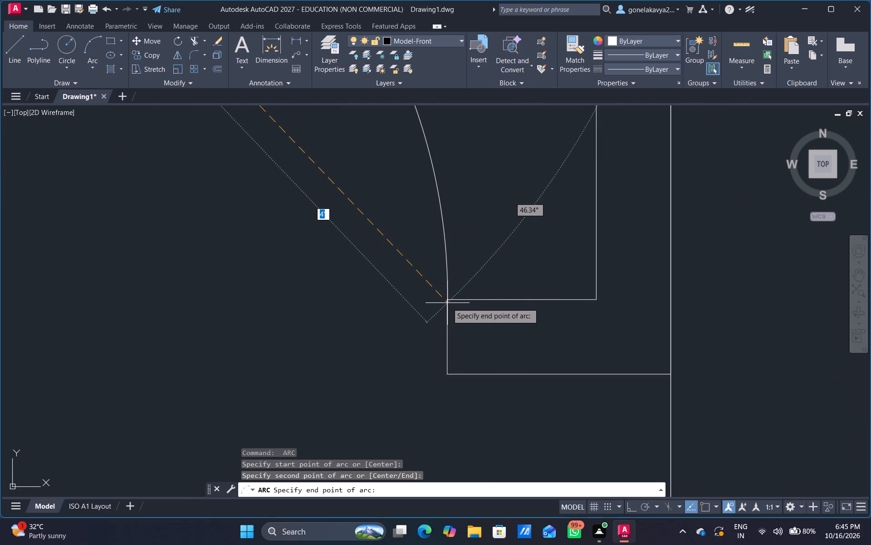
left_click(447, 303)
Draw the swing arc in the small closed room, from the leaf's bottom left corner through its bottom right corner to the opposite jamb.
scroll(508, 324, "down", 5)
middle_click_drag(586, 359, 577, 213)
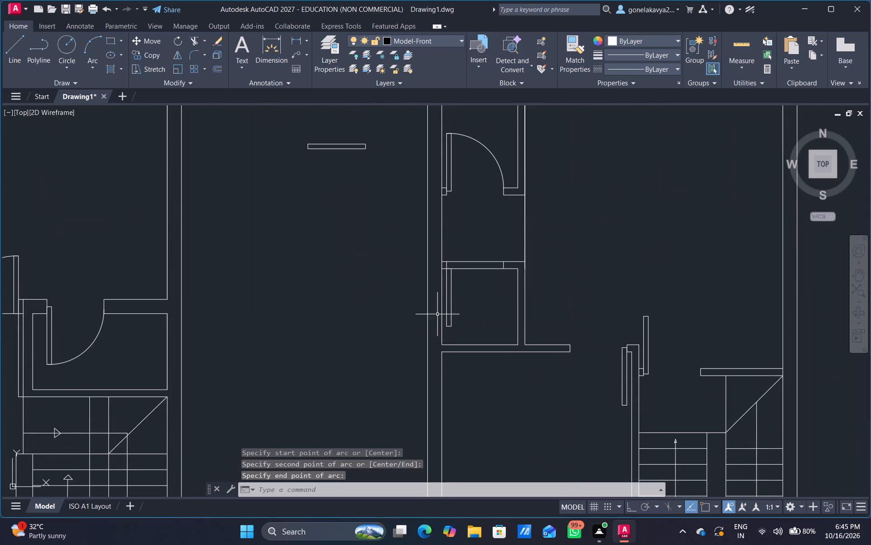
scroll(440, 320, "up", 4)
key("space")
scroll(470, 383, "up", 4)
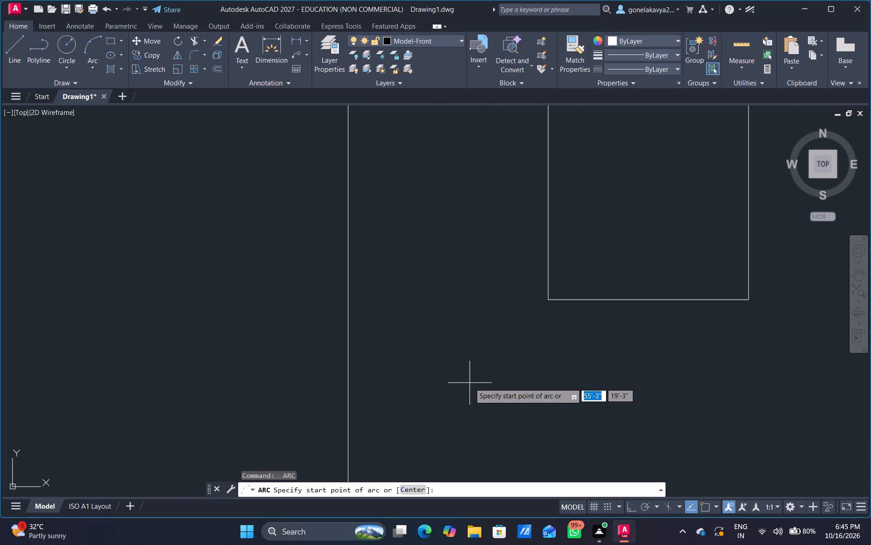
left_click(548, 300)
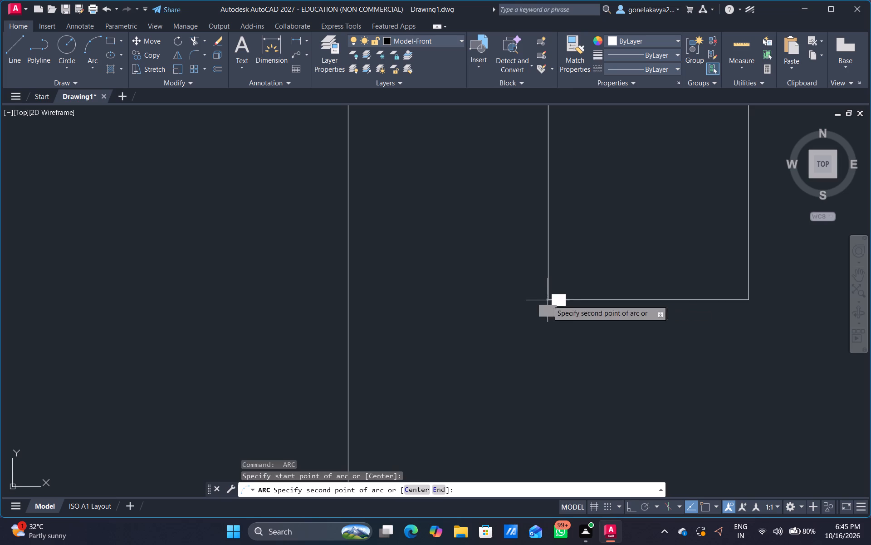
scroll(744, 299, "up", 3)
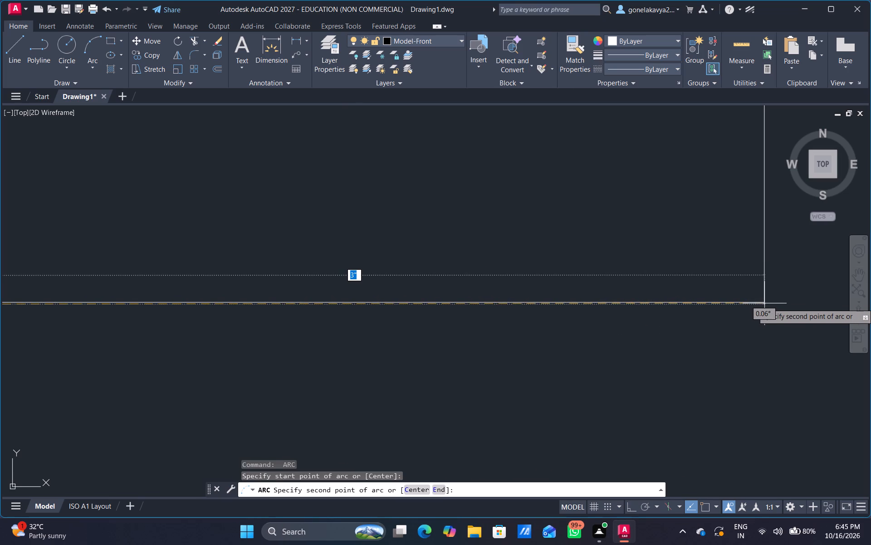
left_click(764, 303)
scroll(790, 282, "down", 3)
middle_click_drag(791, 281, 306, 451)
scroll(306, 451, "down", 1)
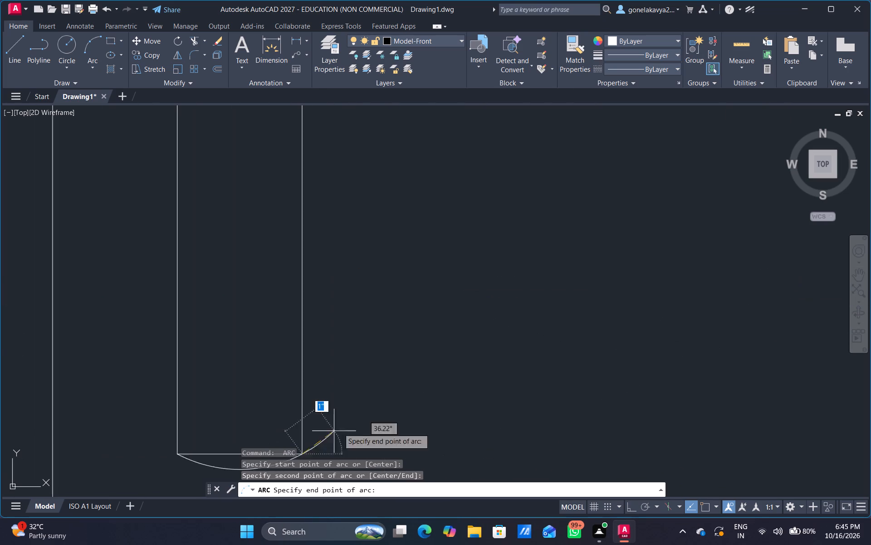
scroll(463, 347, "down", 4)
scroll(531, 260, "down", 3)
middle_click_drag(561, 227, 464, 371)
scroll(464, 371, "up", 1)
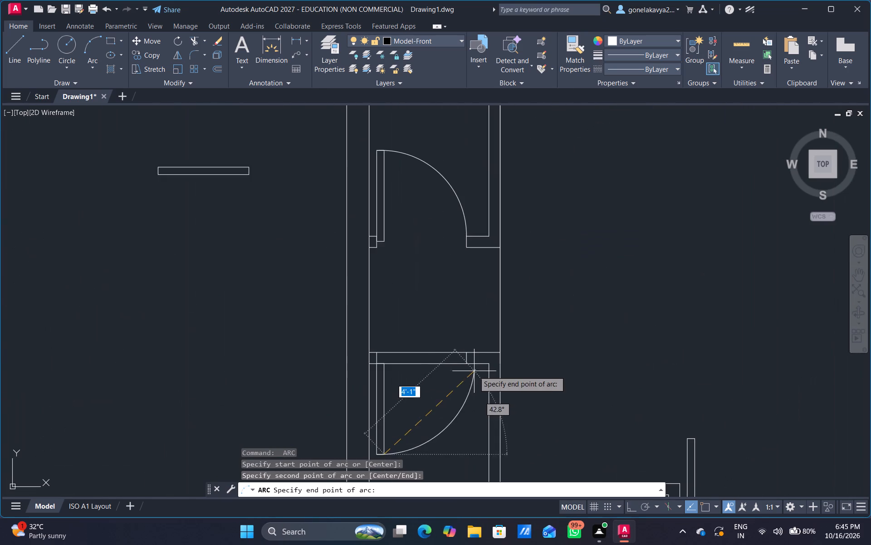
scroll(462, 362, "up", 6)
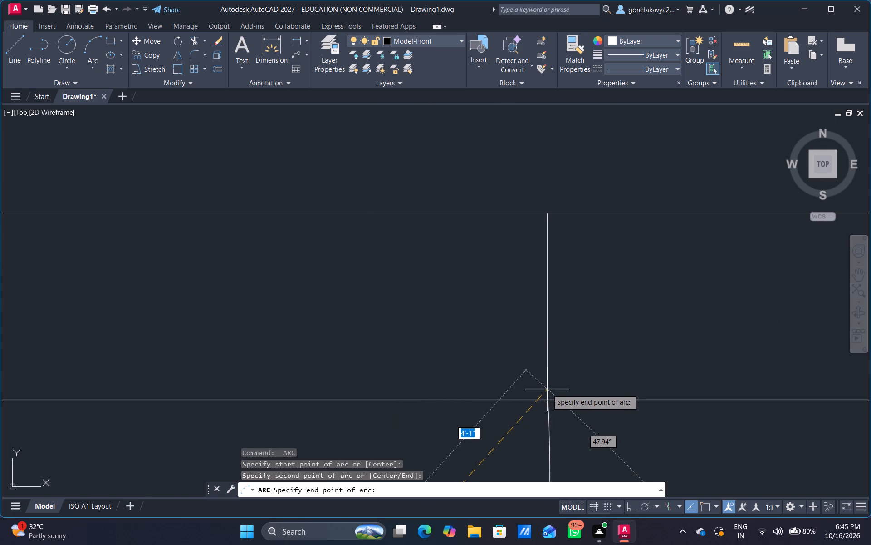
left_click(547, 389)
Draw the bottom-left room's upper door arc from the leaf's bottom right corner through its bottom left corner to the opposite wall end.
scroll(596, 379, "down", 5)
middle_click_drag(627, 414, 565, 179)
scroll(565, 179, "down", 2)
middle_click_drag(636, 283, 484, 256)
scroll(519, 283, "up", 2)
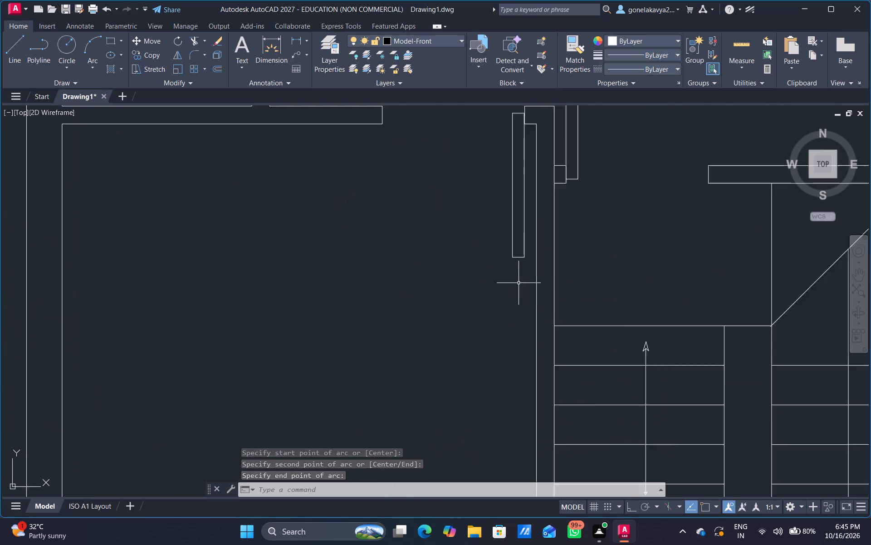
scroll(519, 283, "up", 1)
key("space")
scroll(519, 242, "up", 3)
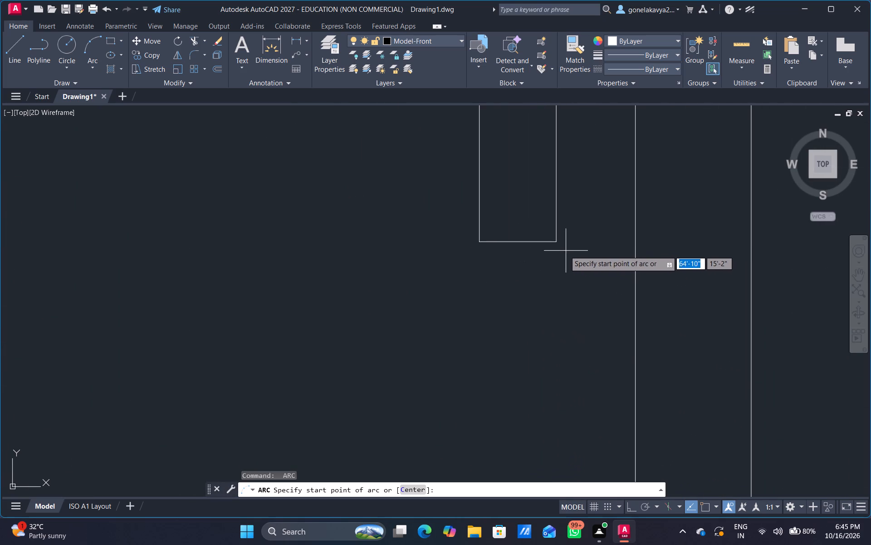
scroll(557, 244, "up", 2)
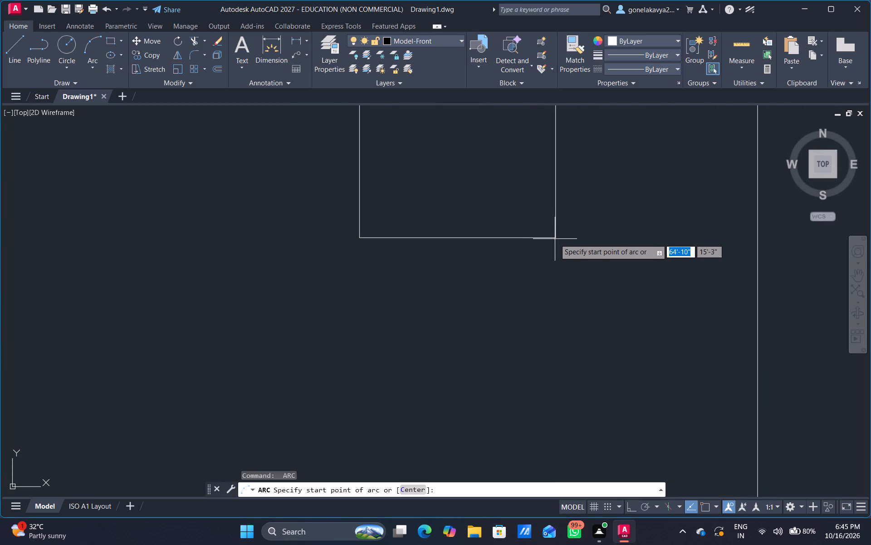
left_click(557, 237)
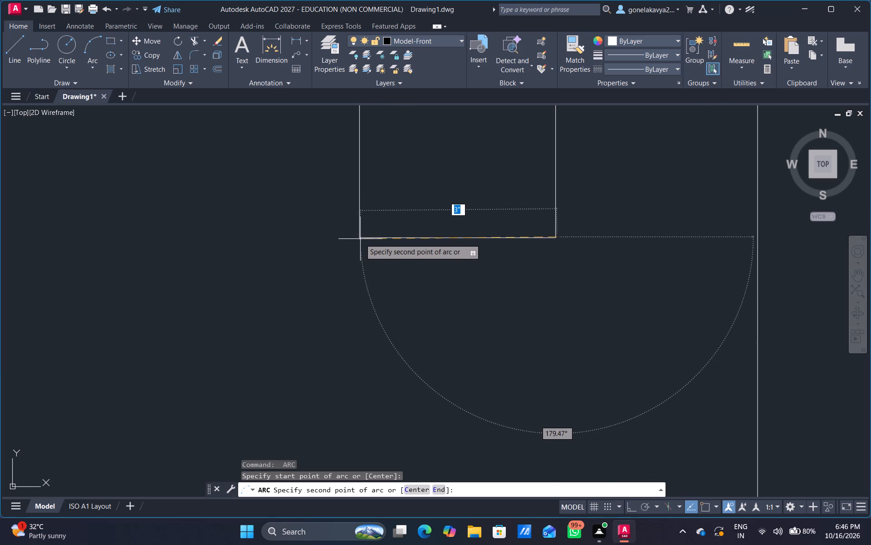
left_click_drag(359, 238, 347, 238)
scroll(272, 217, "down", 3)
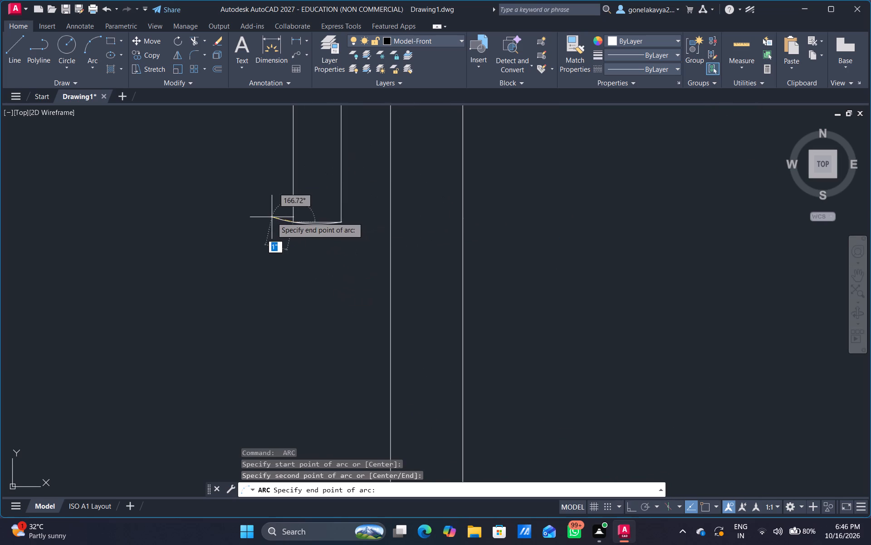
middle_click_drag(261, 212, 722, 544)
scroll(540, 397, "down", 5)
scroll(486, 347, "up", 2)
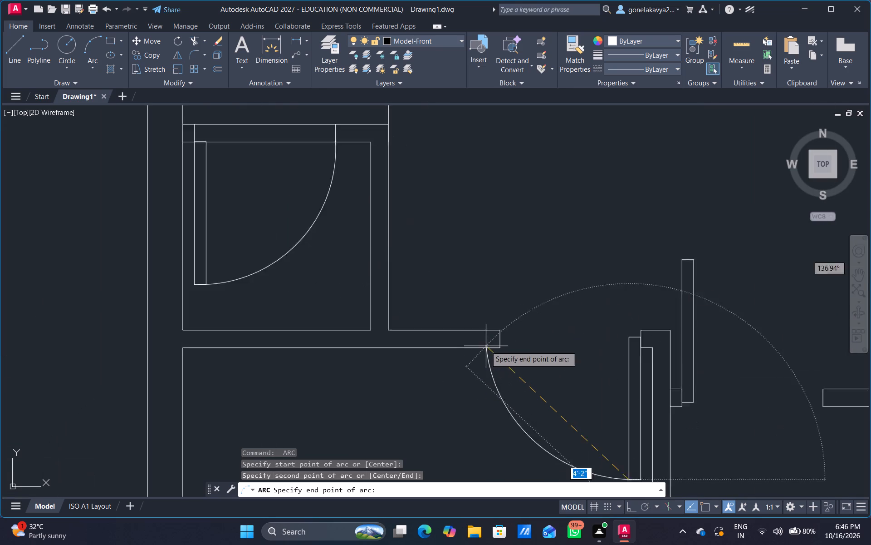
scroll(486, 346, "up", 4)
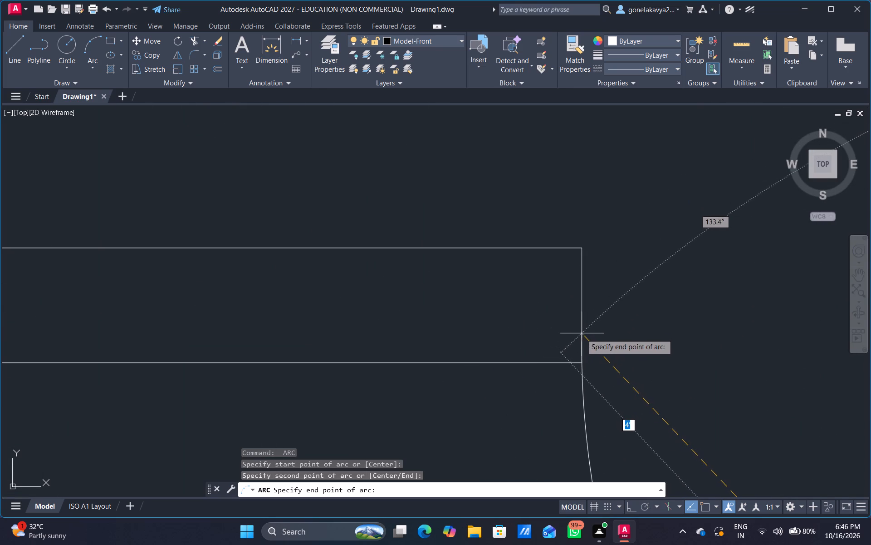
left_click(582, 337)
Draw the door arc above the staircase from the leaf's top left corner through its top right corner to the opposite wall end.
scroll(649, 339, "down", 3)
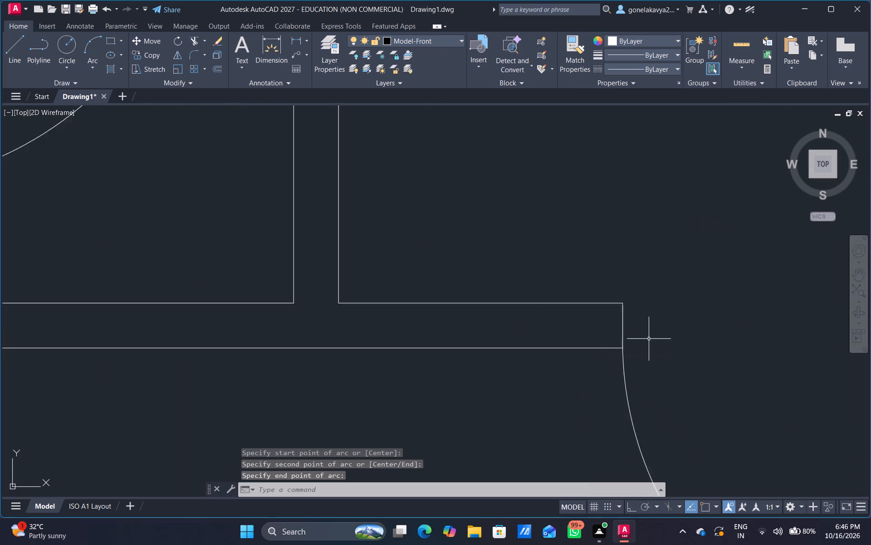
scroll(649, 339, "down", 2)
middle_click_drag(657, 355, 388, 352)
key("space")
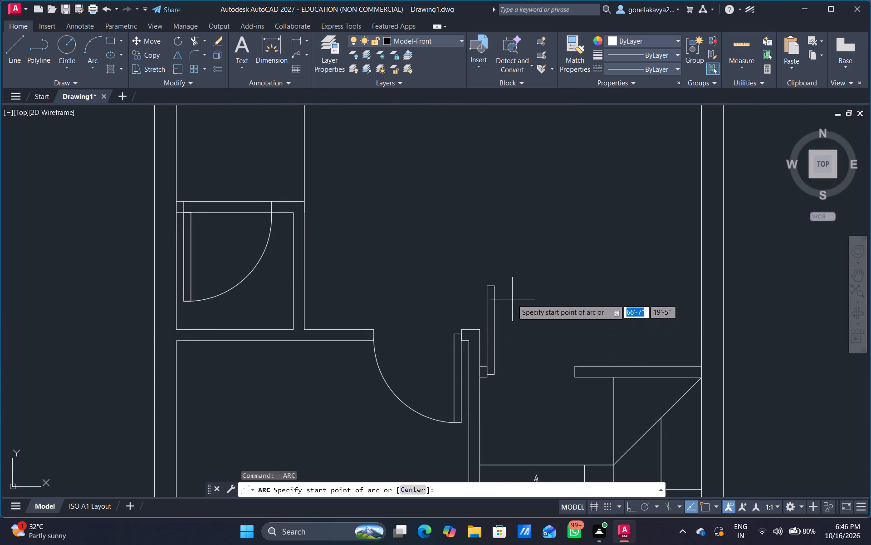
scroll(512, 299, "up", 3)
scroll(443, 242, "up", 4)
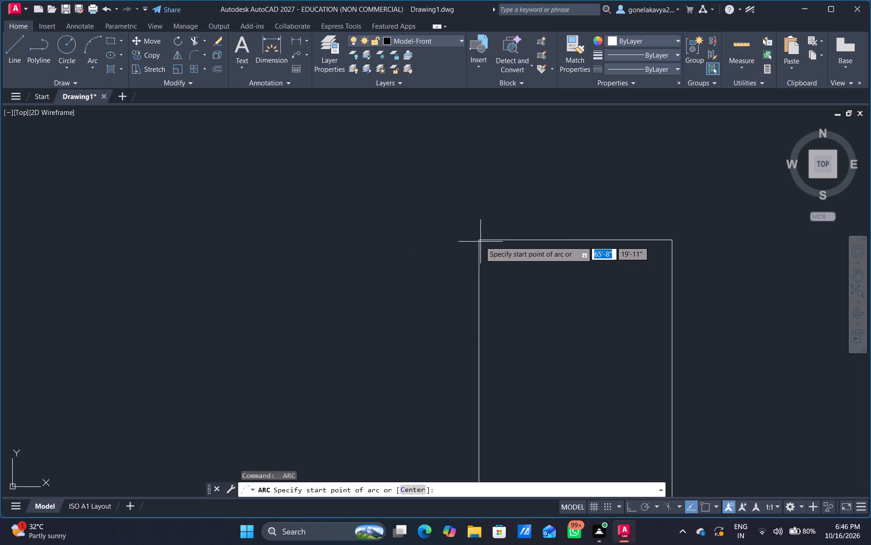
left_click(478, 240)
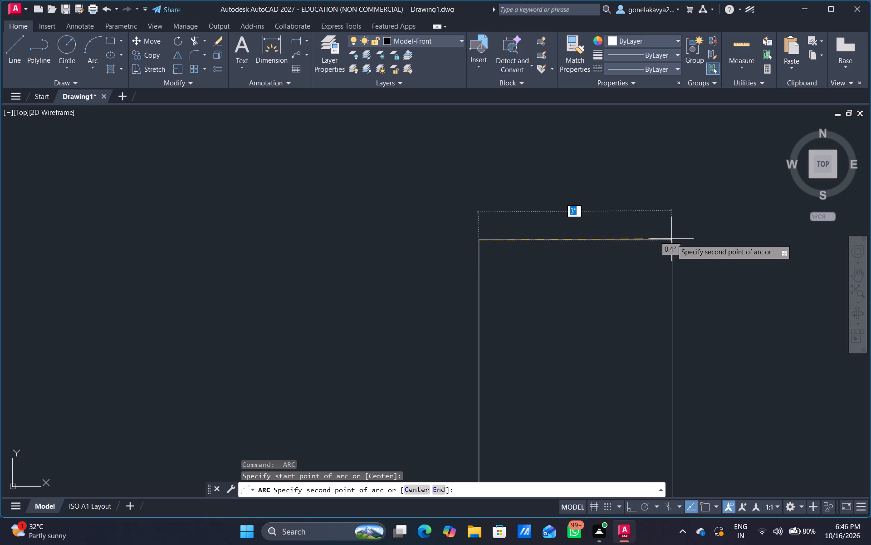
left_click(673, 240)
scroll(779, 295, "down", 4)
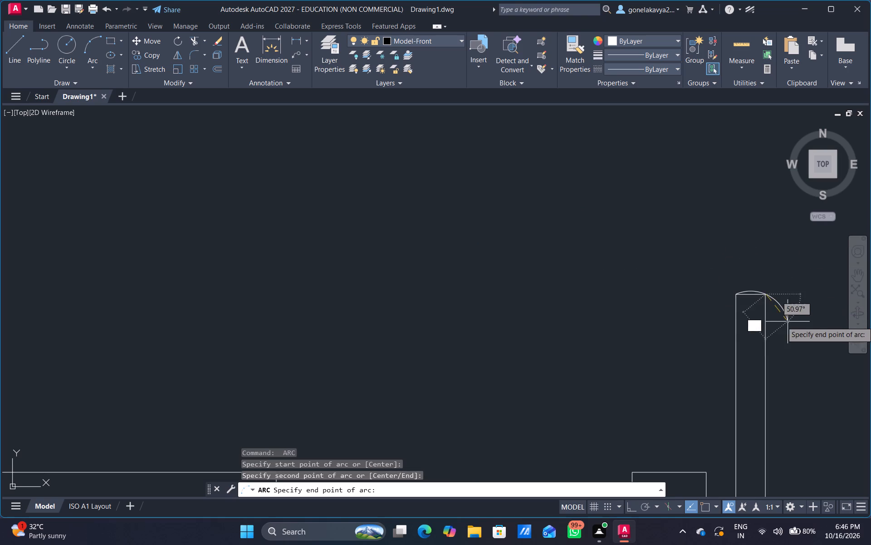
middle_click_drag(789, 325, 357, 200)
middle_click_drag(643, 355, 595, 245)
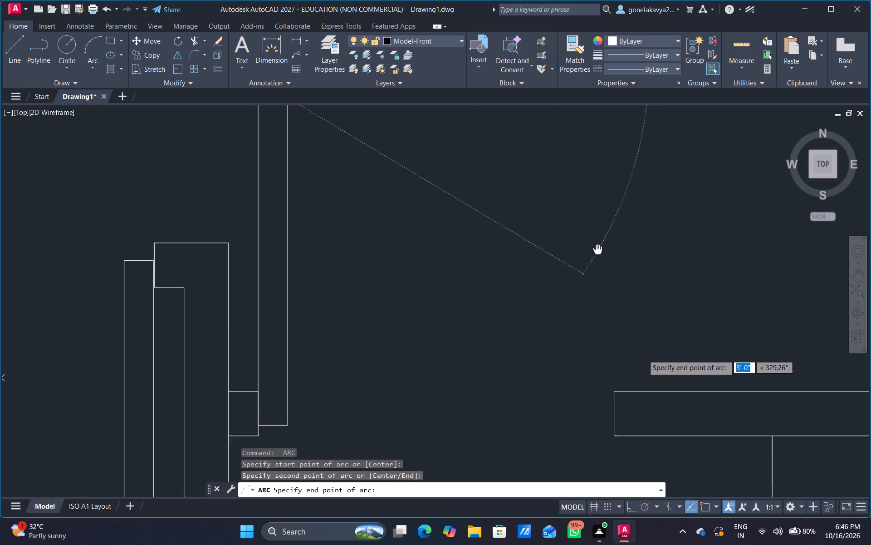
middle_click_drag(595, 245, 526, 202)
scroll(568, 352, "up", 4)
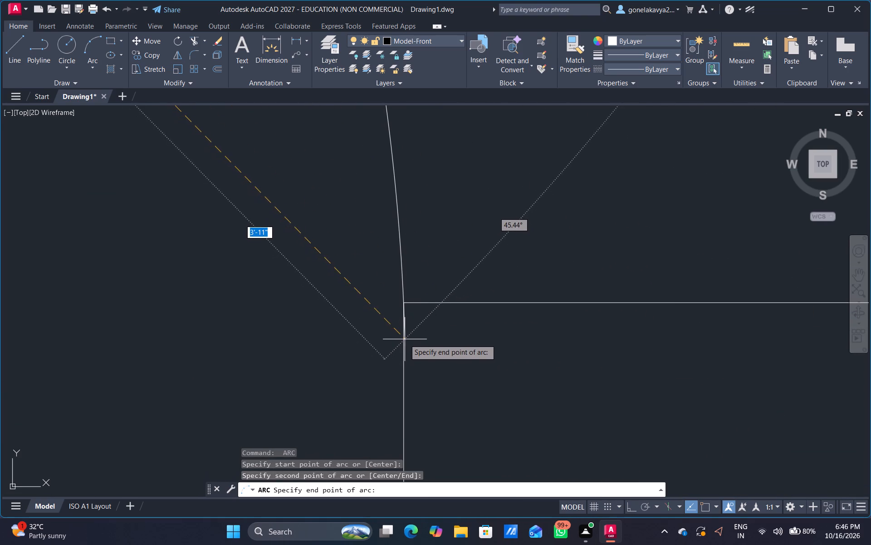
left_click(405, 338)
Draw the bottom outer wall's door arc from the leaf's top right corner through its top left corner to the opposite wall end.
scroll(470, 345, "down", 5)
scroll(537, 408, "down", 3)
middle_click_drag(509, 428, 508, 415)
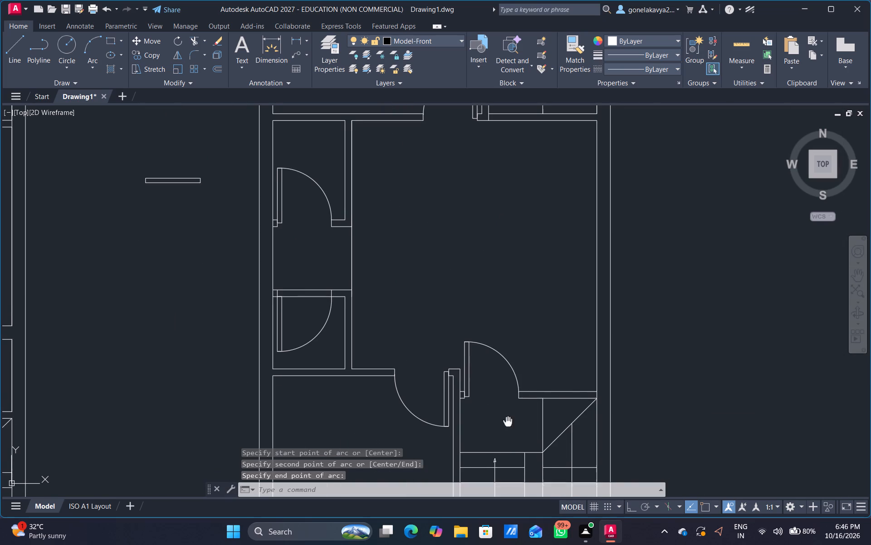
middle_click_drag(508, 415, 524, 272)
scroll(461, 397, "up", 3)
key("space")
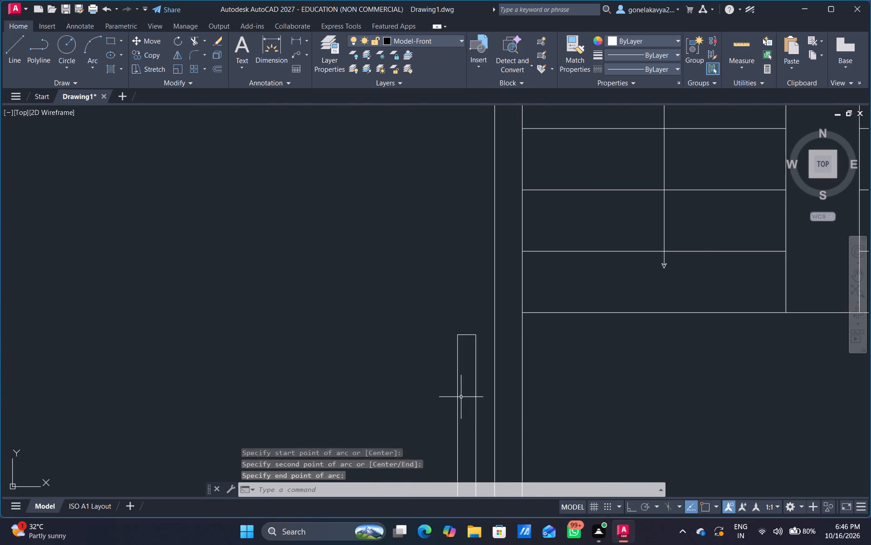
scroll(489, 355, "up", 4)
middle_click_drag(371, 388, 416, 471)
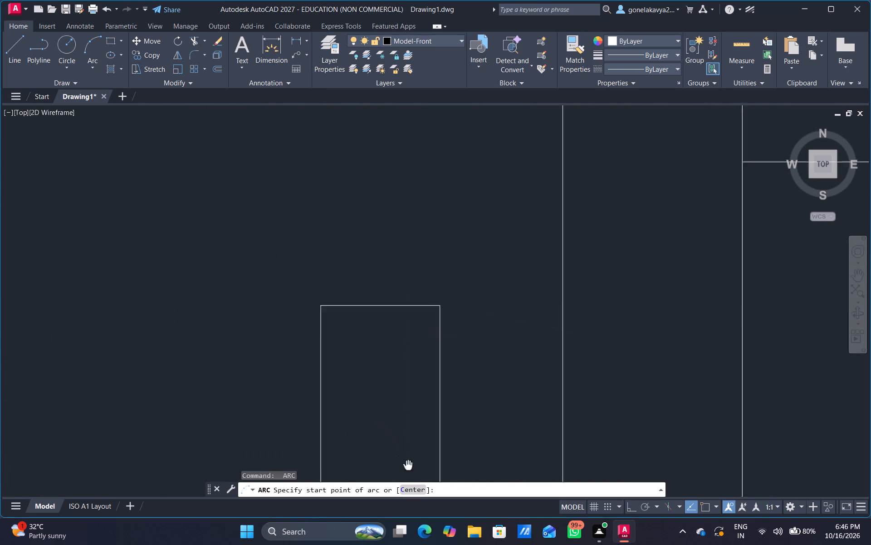
middle_click_drag(416, 471, 433, 467)
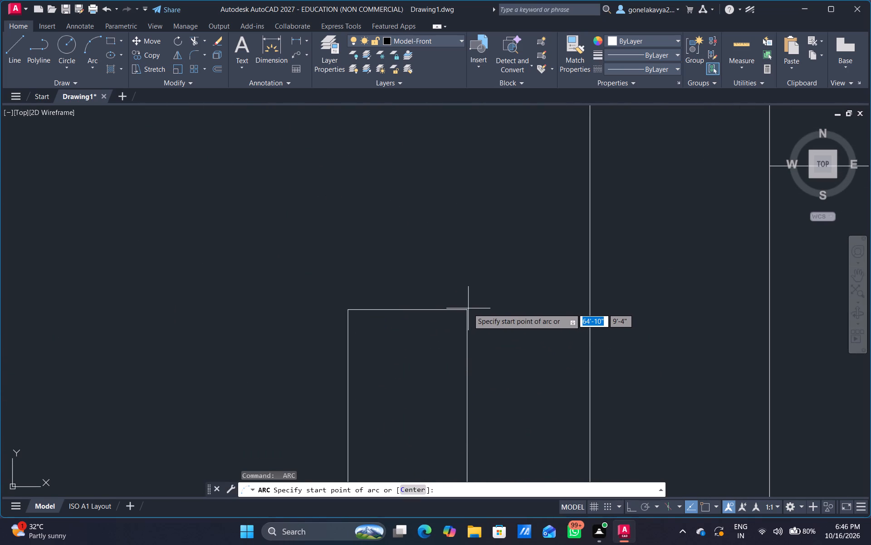
left_click(467, 310)
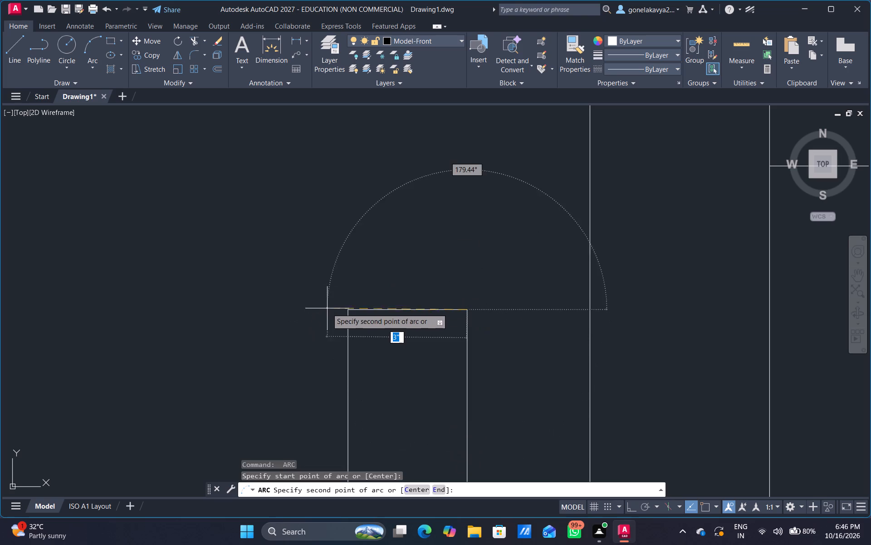
left_click_drag(347, 310, 334, 312)
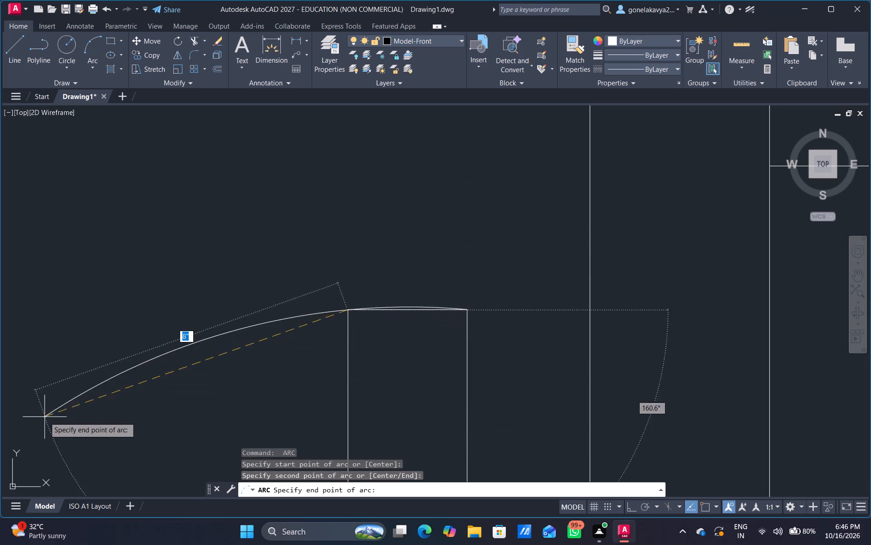
scroll(41, 427, "down", 5)
scroll(39, 440, "up", 1)
middle_click_drag(60, 370, 421, 96)
scroll(168, 353, "up", 4)
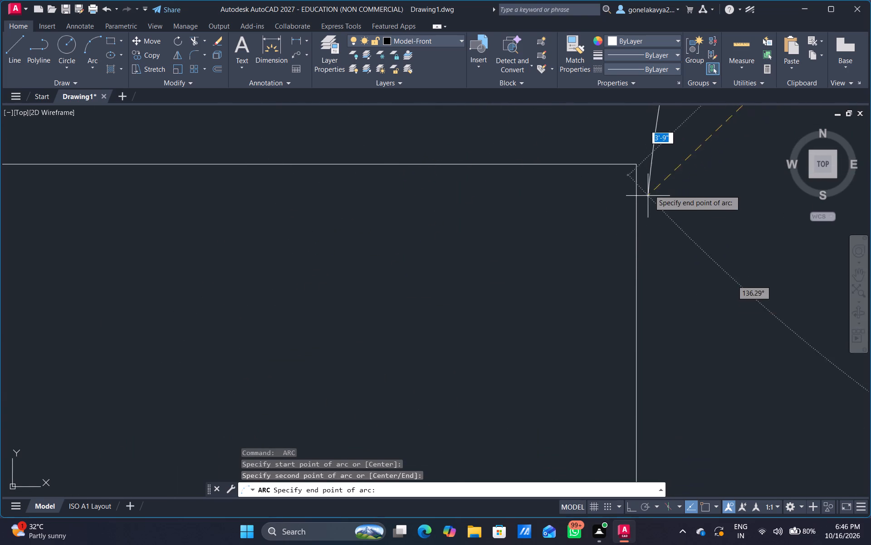
left_click(637, 168)
Erase the two spare door leaves, one horizontal and one vertical, lying between the two floor plans.
scroll(647, 194, "down", 4)
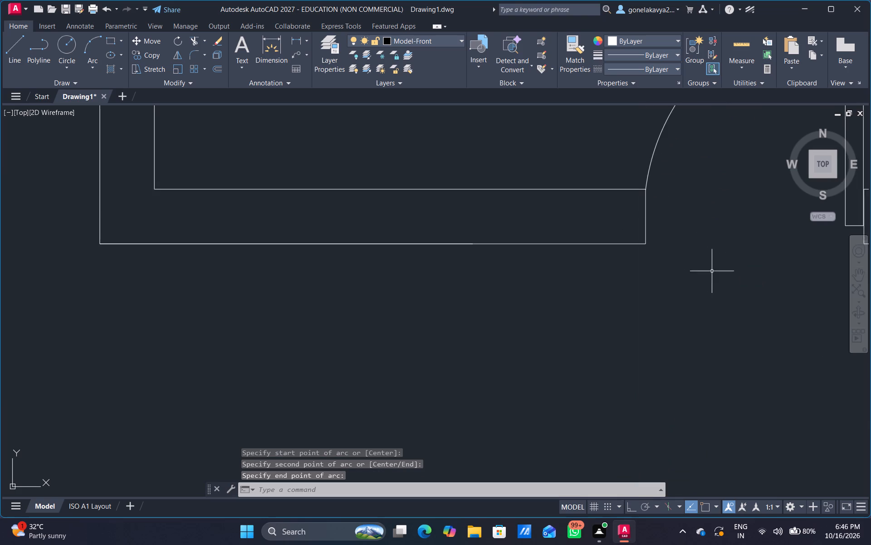
scroll(713, 272, "down", 4)
middle_click_drag(720, 301, 460, 442)
scroll(460, 442, "down", 1)
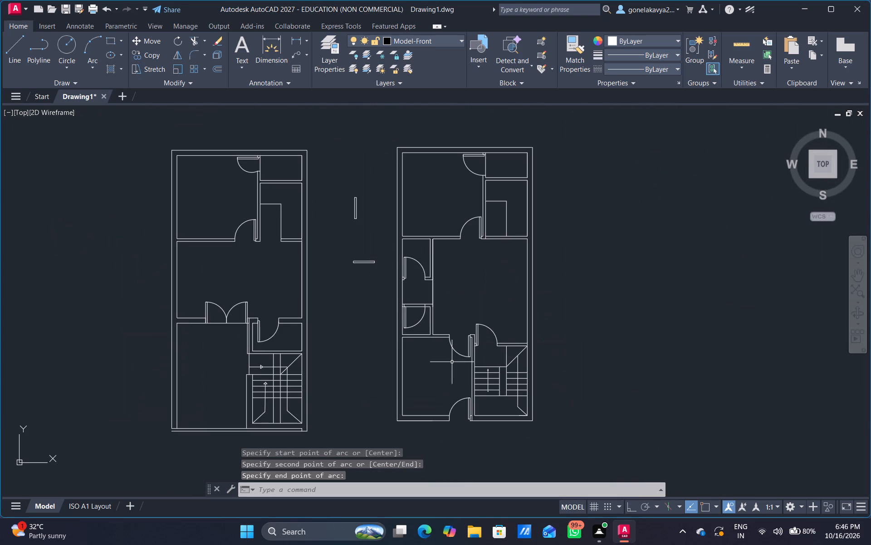
scroll(366, 294, "up", 2)
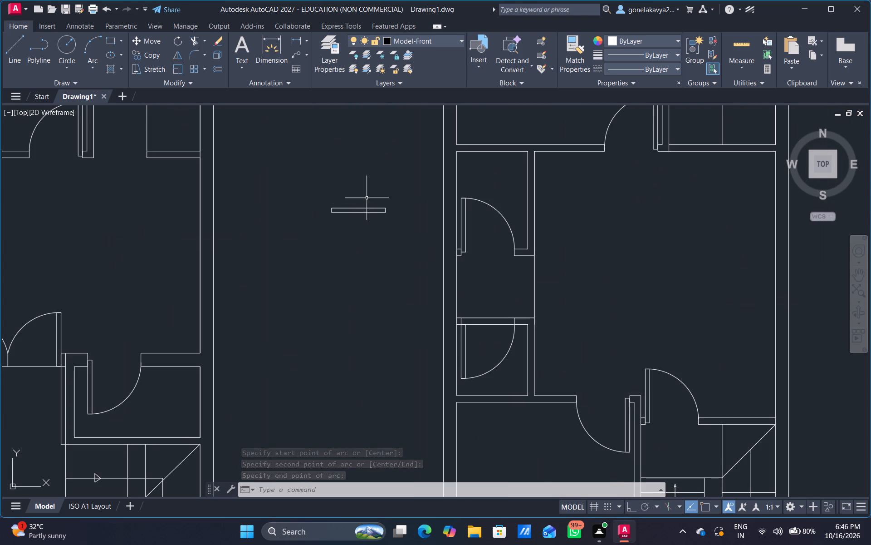
left_click_drag(365, 205, 351, 234)
scroll(349, 196, "down", 1)
middle_click_drag(349, 216, 353, 326)
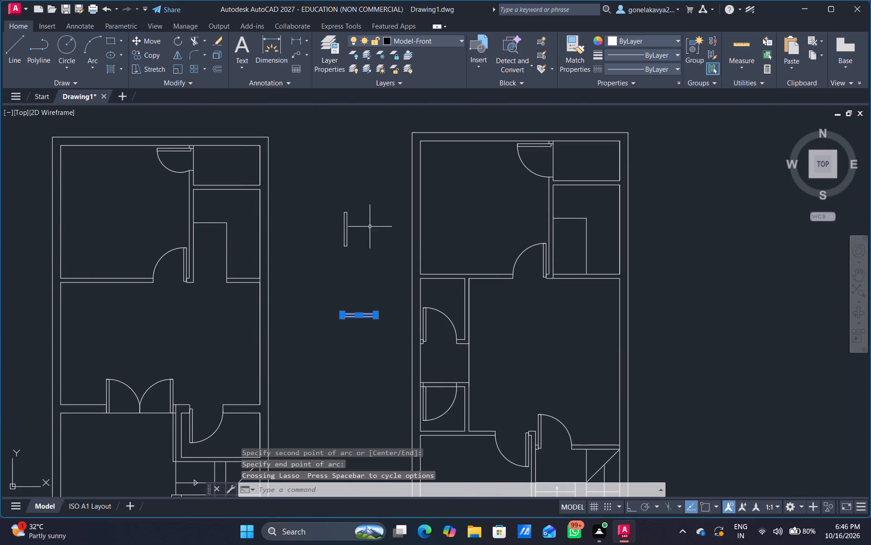
left_click_drag(367, 225, 318, 238)
left_click(338, 244)
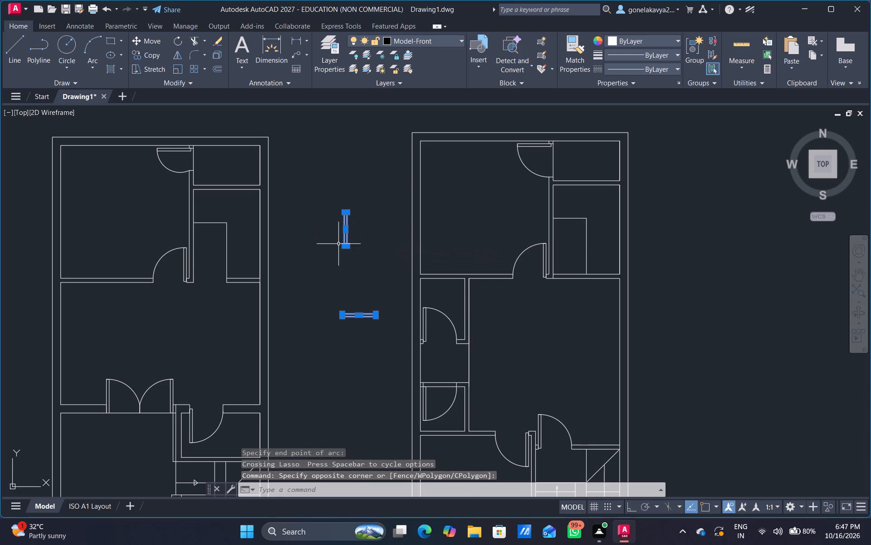
key("Delete")
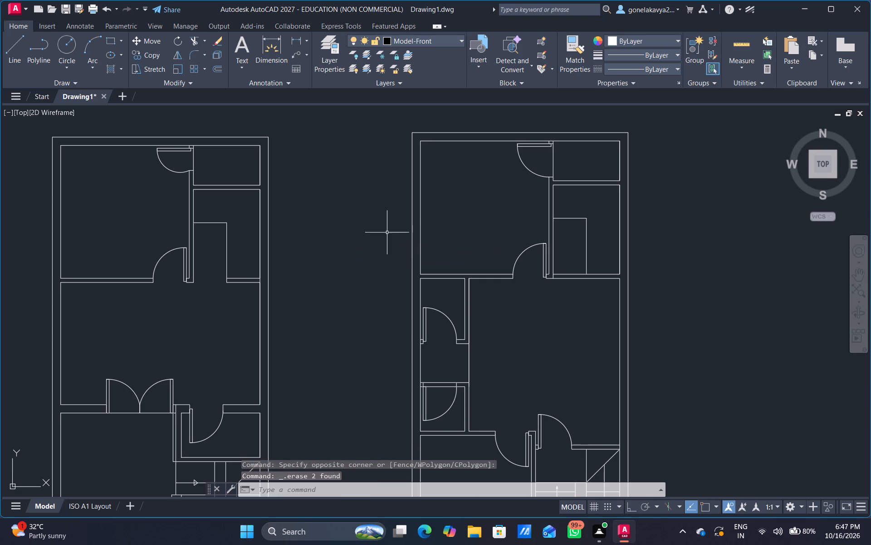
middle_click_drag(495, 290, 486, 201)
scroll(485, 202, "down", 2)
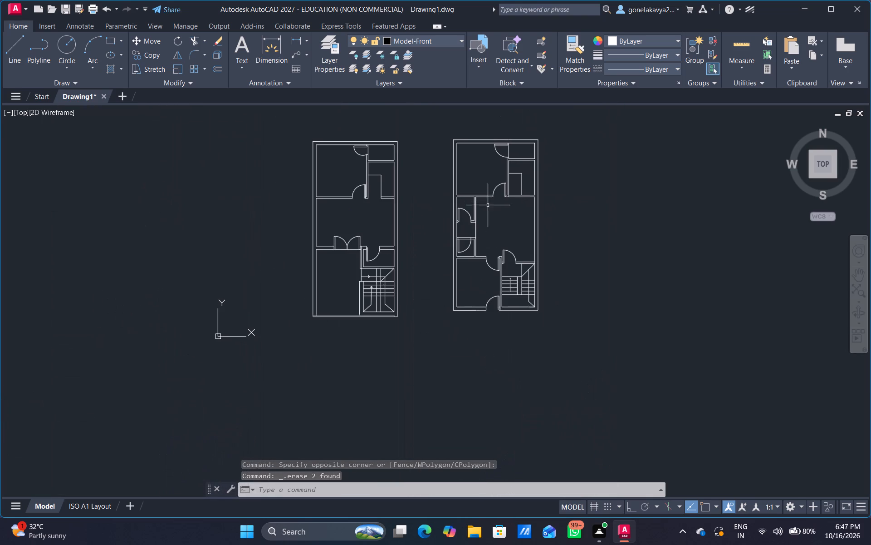
Draw a horizontal window outline beside the second plan's staircase using straight lines, 9" high and about 3'-8" wide.
middle_click_drag(420, 253, 420, 287)
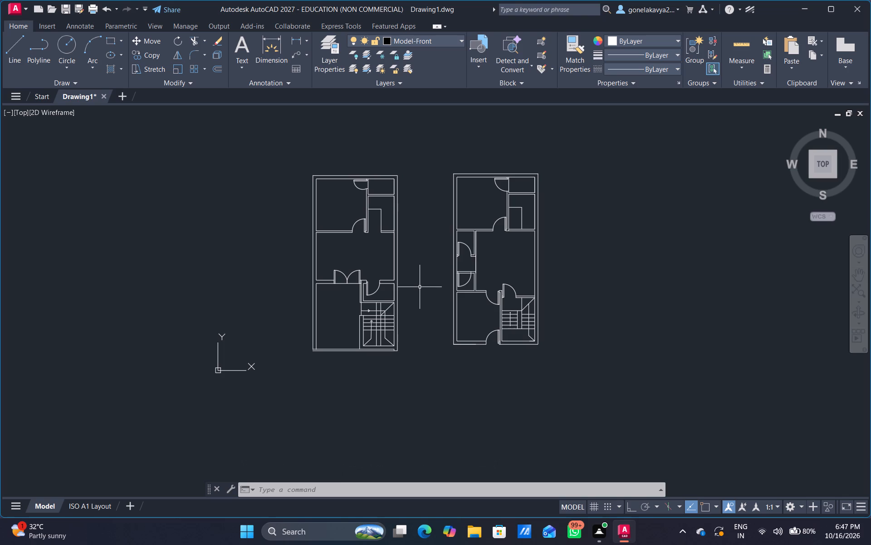
key("l")
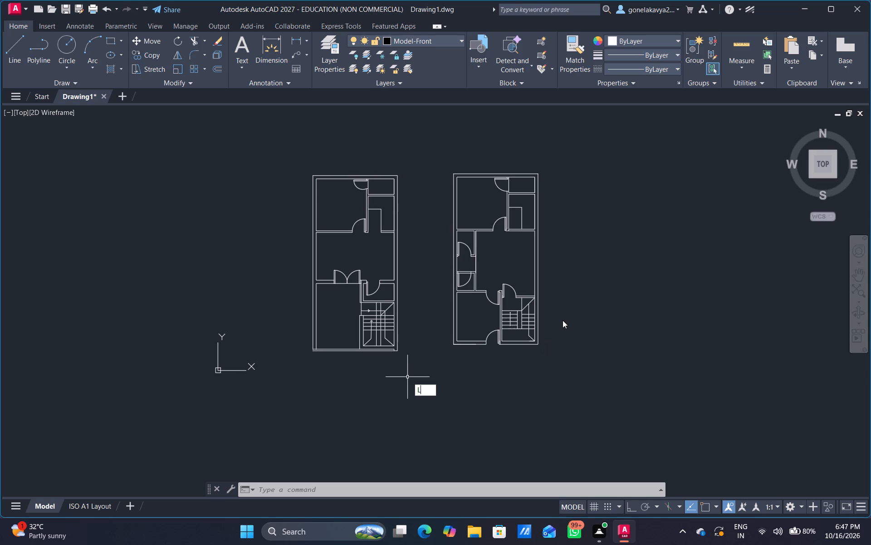
key("Return")
left_click(563, 320)
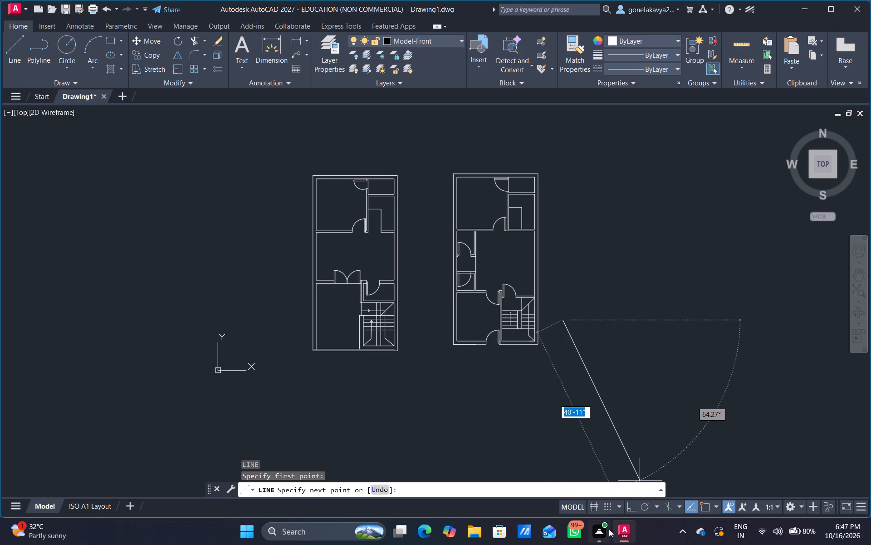
left_click_drag(634, 507, 635, 502)
type("9\"")
key("Return")
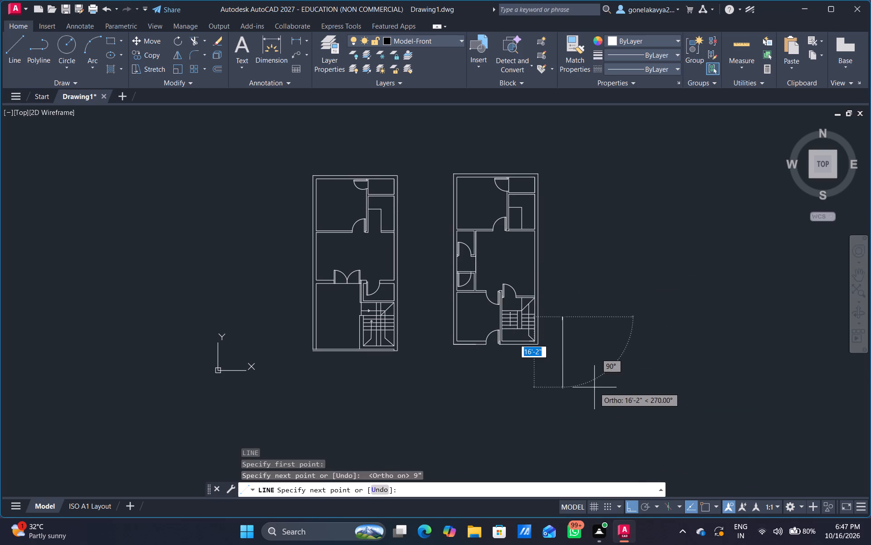
left_click(582, 326)
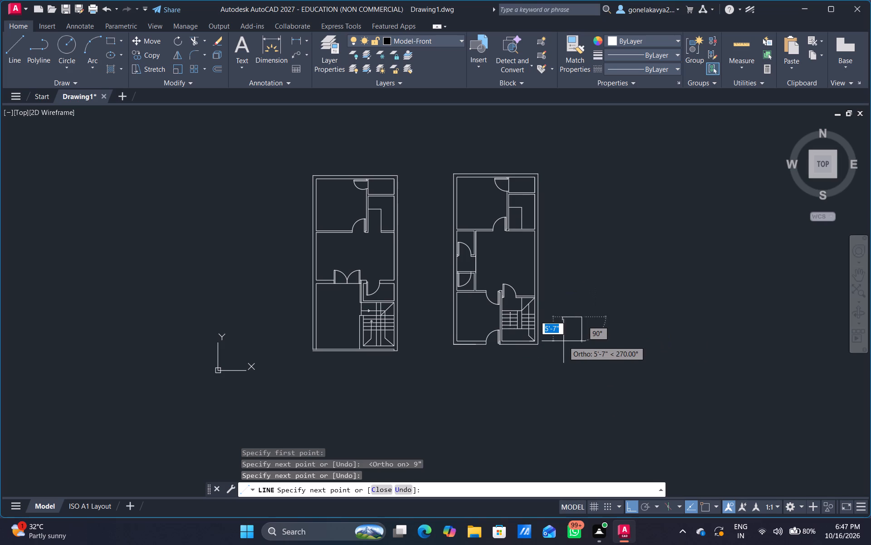
key("ctrl+z")
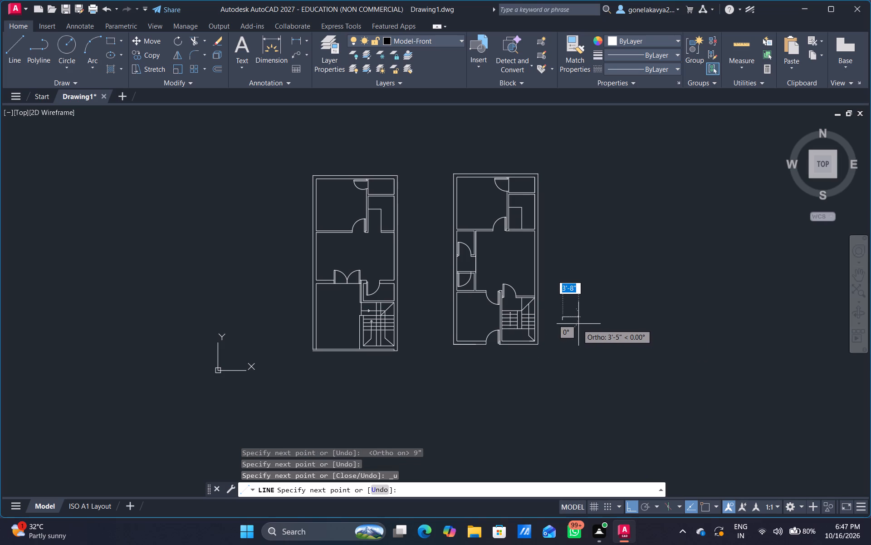
left_click(578, 324)
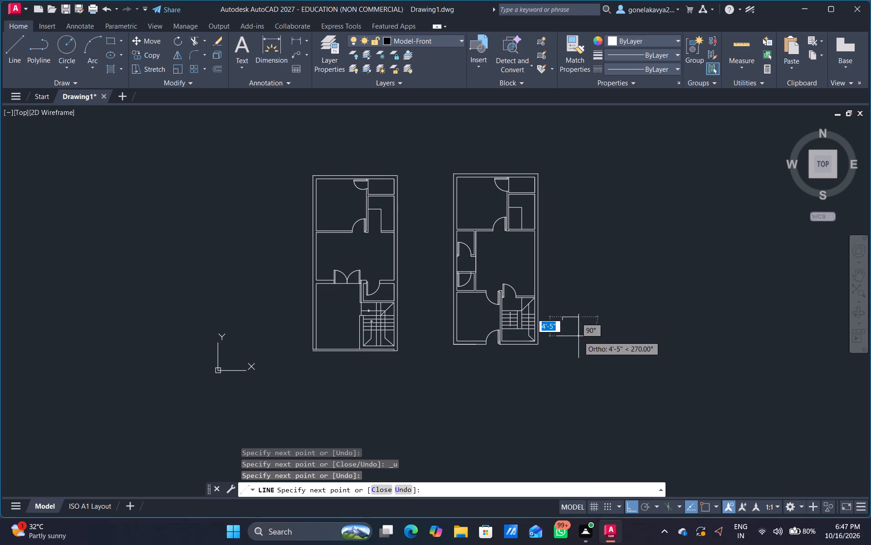
type("9\"")
key("Return")
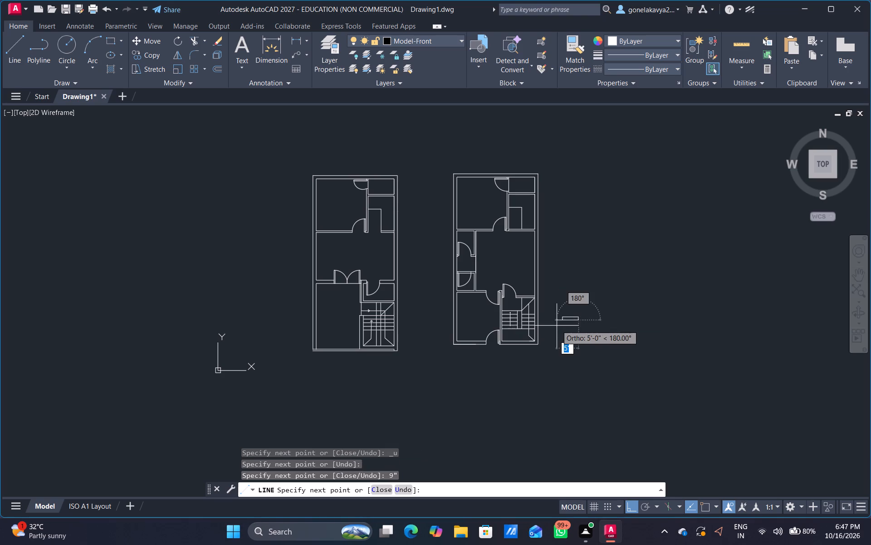
left_click(552, 327)
key("Escape")
Trim the outline's bottom line where it overhangs the left side.
key("t")
key("r")
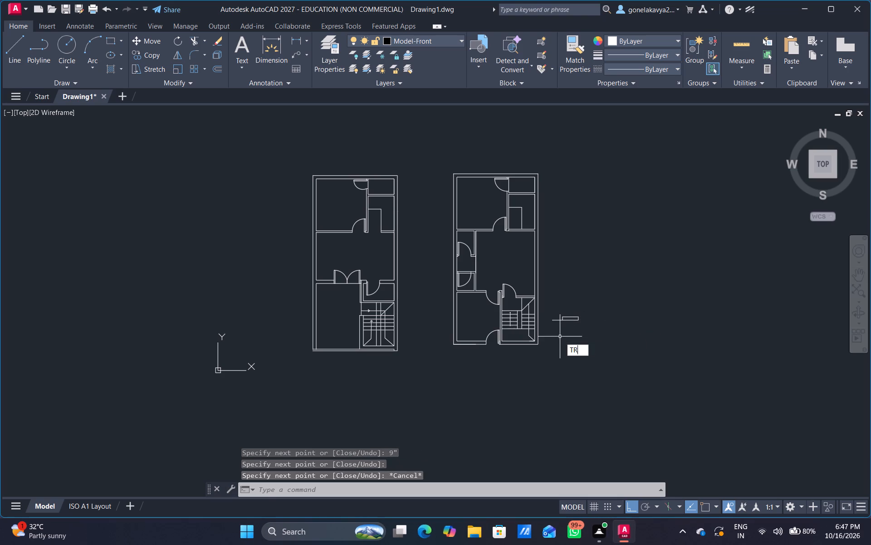
key("space")
scroll(557, 322, "up", 3)
left_click_drag(567, 301, 560, 343)
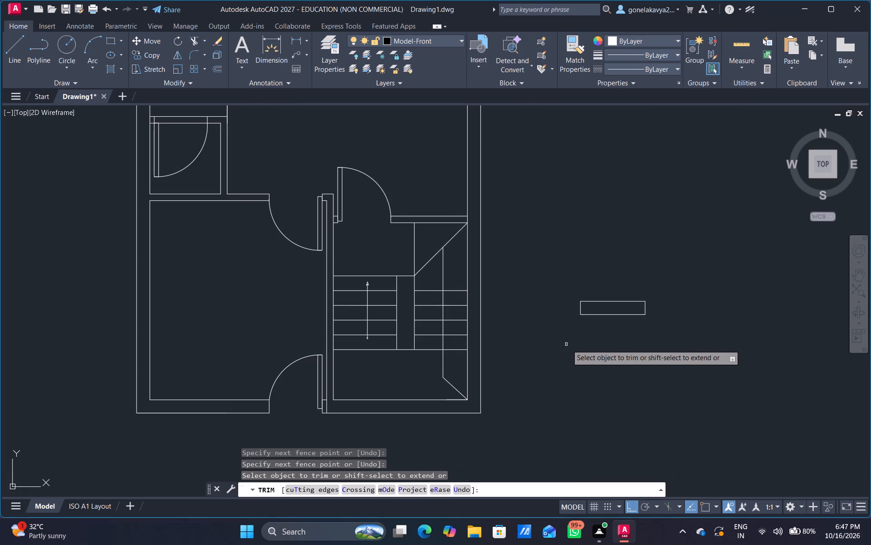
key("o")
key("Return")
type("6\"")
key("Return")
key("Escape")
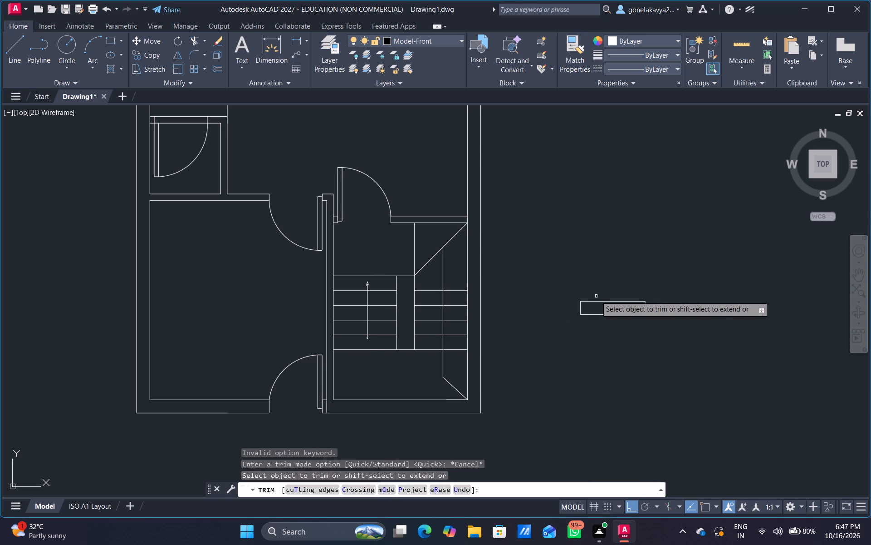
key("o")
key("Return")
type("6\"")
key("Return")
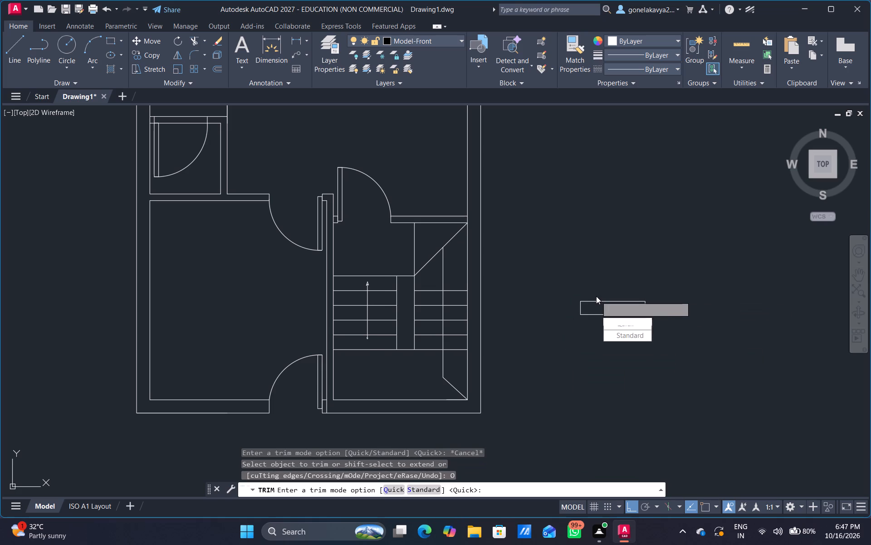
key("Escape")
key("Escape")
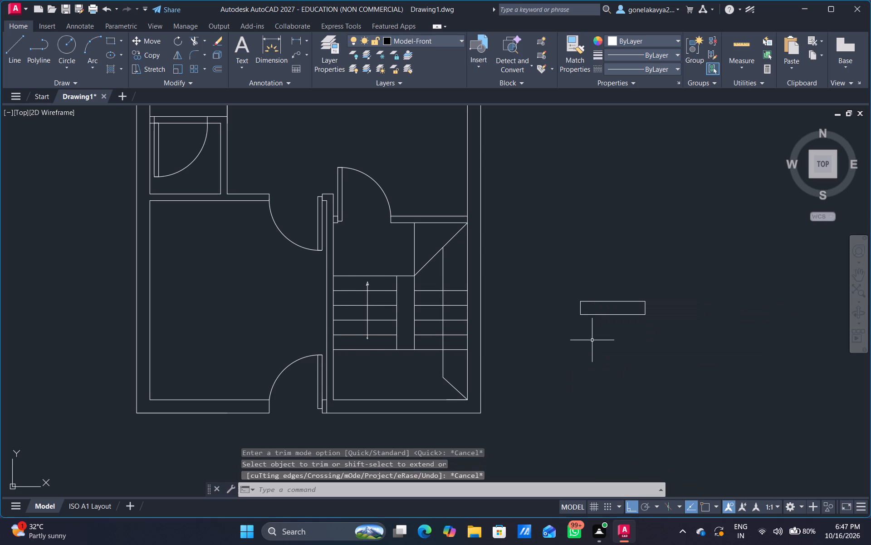
Offset the window outline's top and bottom lines 6" inward to form the two inner glazing lines.
key("o")
key("Return")
type("6\"")
key("Return")
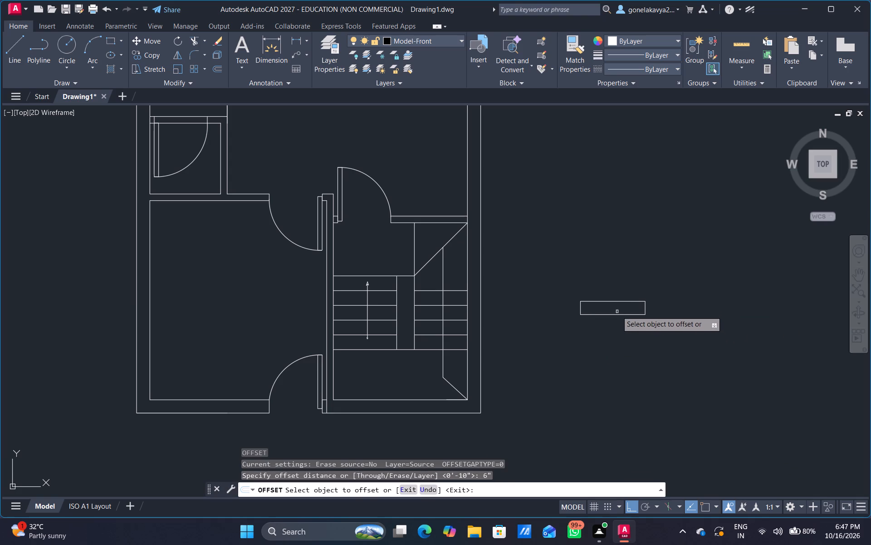
left_click(612, 301)
left_click(606, 307)
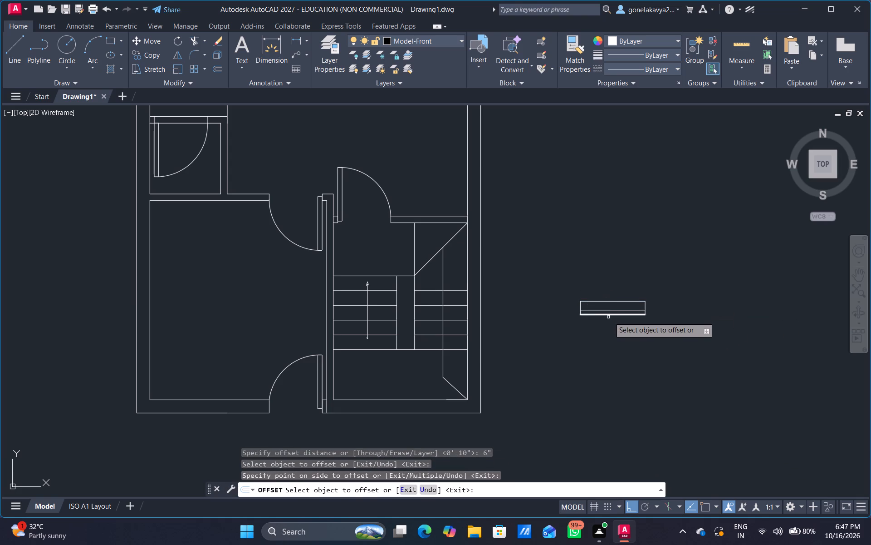
left_click(609, 315)
left_click(616, 307)
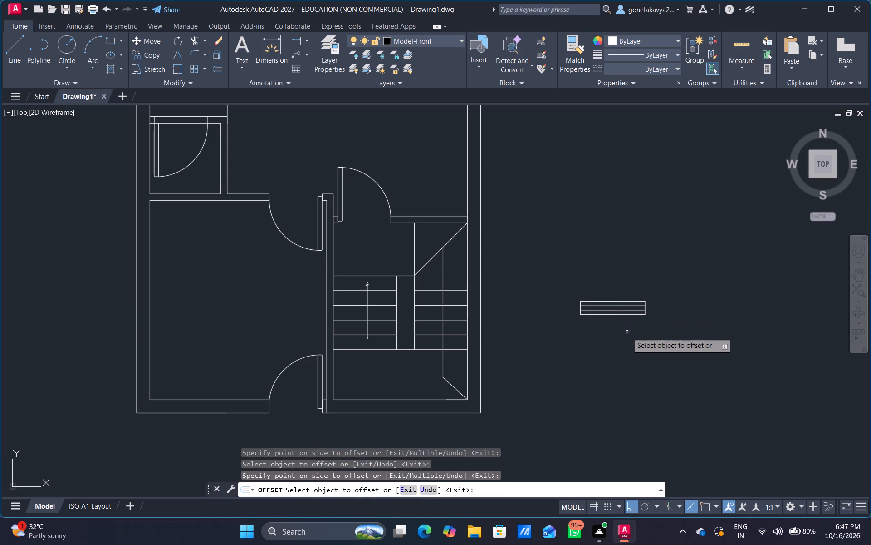
scroll(636, 323, "down", 1)
scroll(635, 323, "up", 2)
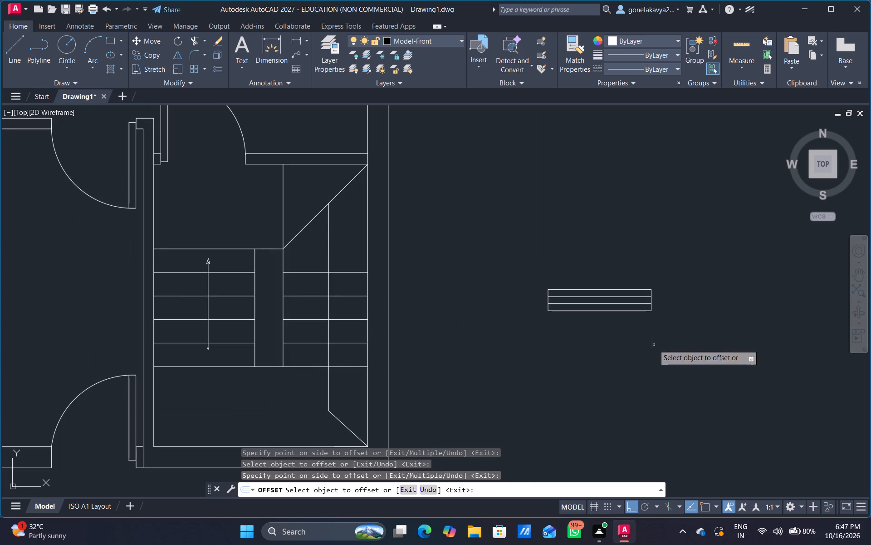
left_click_drag(654, 347, 547, 233)
left_click_drag(693, 312, 553, 373)
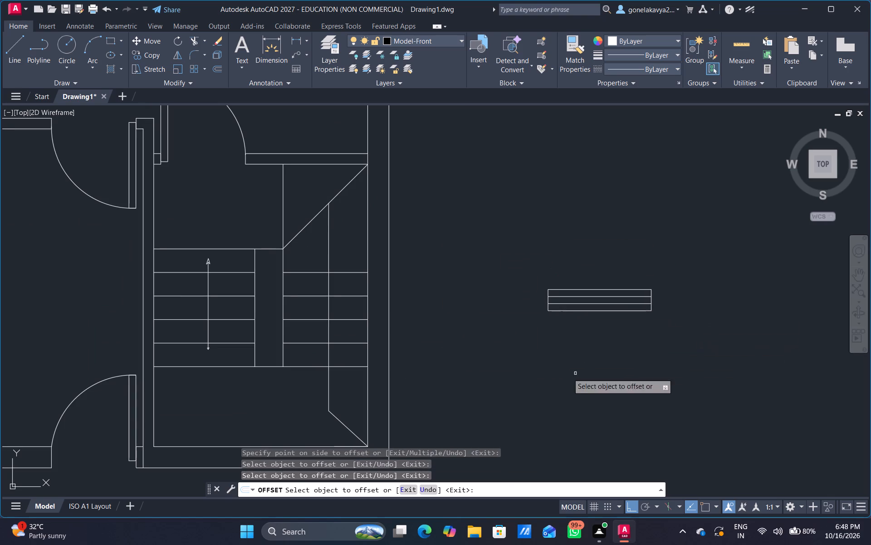
left_click_drag(553, 373, 673, 253)
key("Escape")
Copy the whole window symbol, from a base point near its bottom right corner, into the second plan's bottom outer wall below the staircase.
left_click_drag(673, 324, 498, 321)
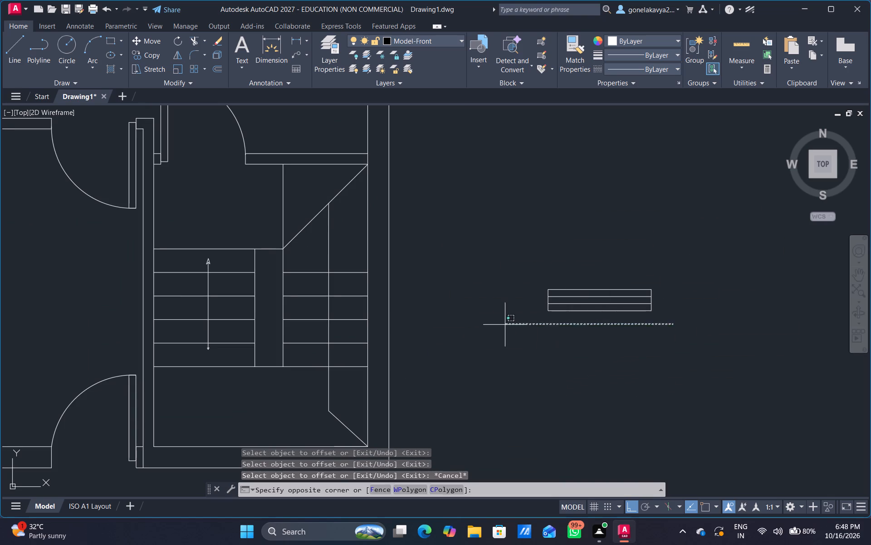
left_click_drag(498, 321, 711, 267)
right_click(697, 274)
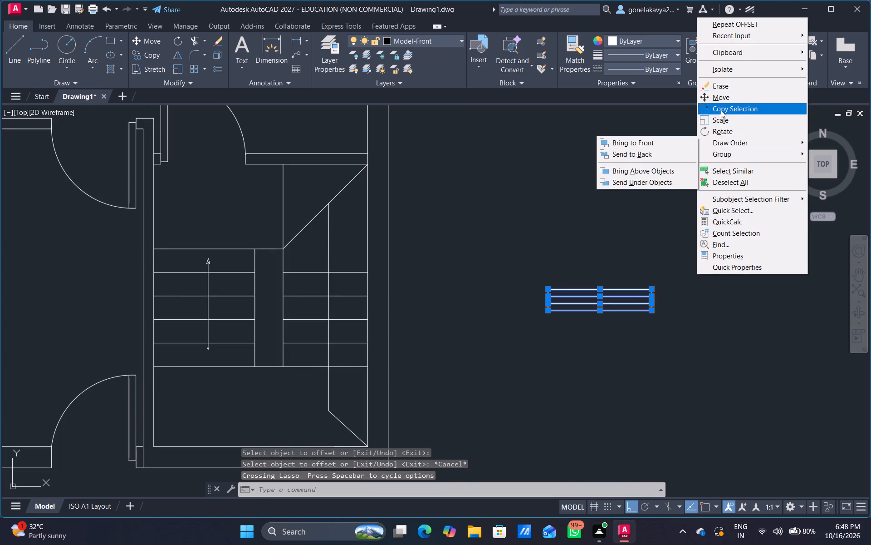
left_click(721, 110)
left_click_drag(665, 311, 655, 312)
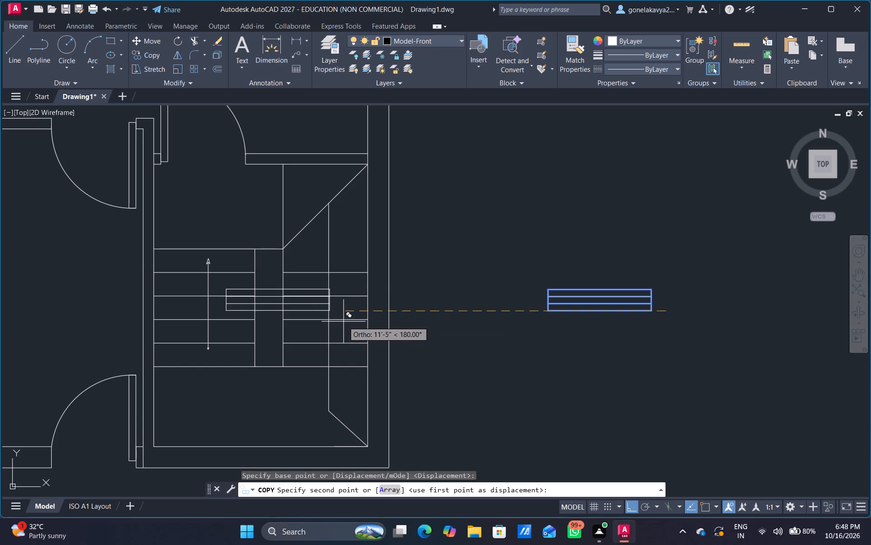
left_click(635, 508)
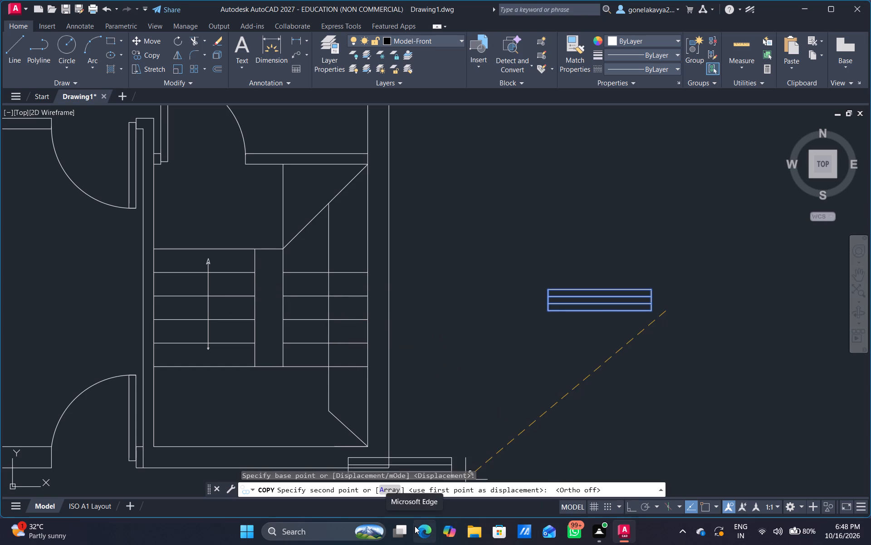
middle_click_drag(234, 422, 299, 296)
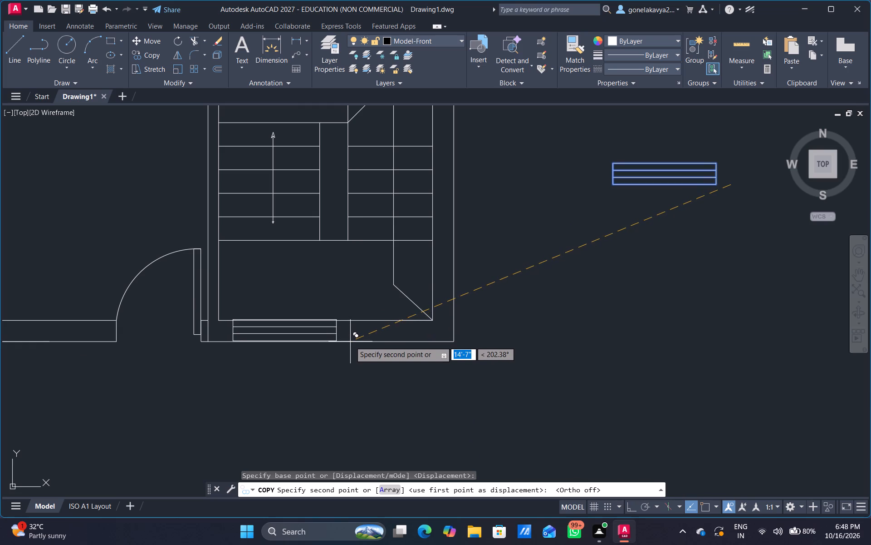
left_click(349, 343)
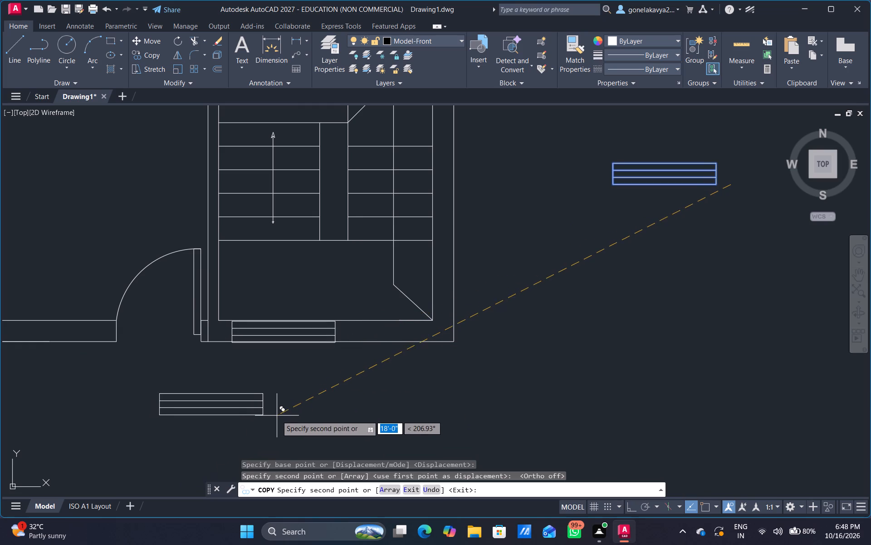
Place another window copy in the bottom outer wall of the second plan's bottom-left room, left of the door.
middle_click_drag(115, 353, 416, 352)
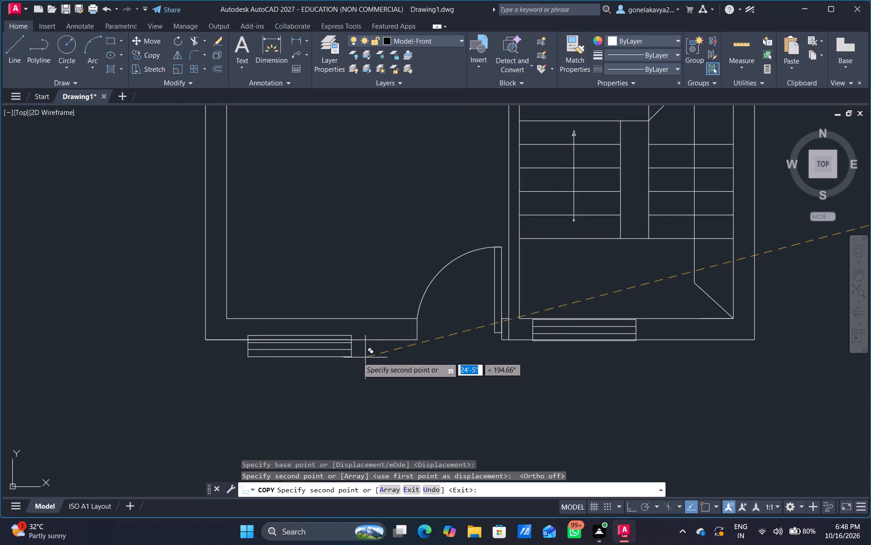
scroll(352, 339, "up", 2)
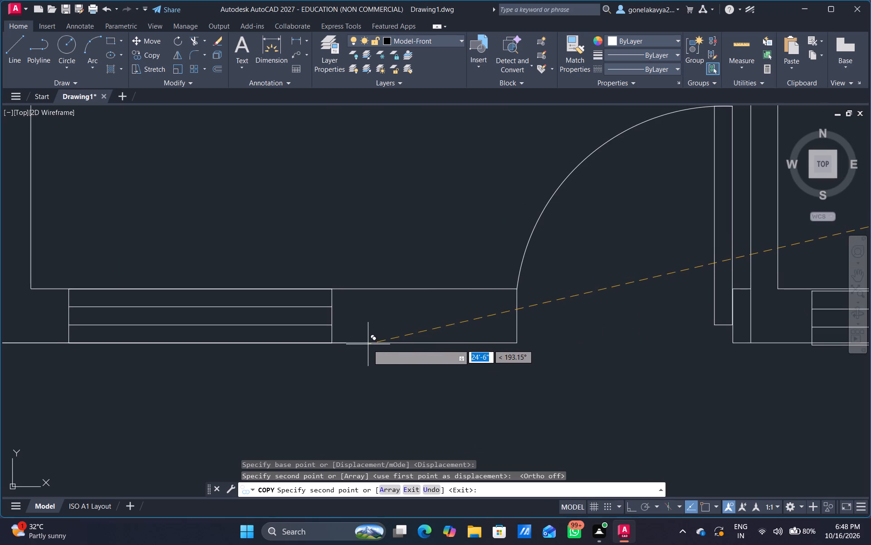
left_click(368, 344)
Place another window copy at the partition wall between the second plan's two upper right rooms.
scroll(361, 265, "down", 3)
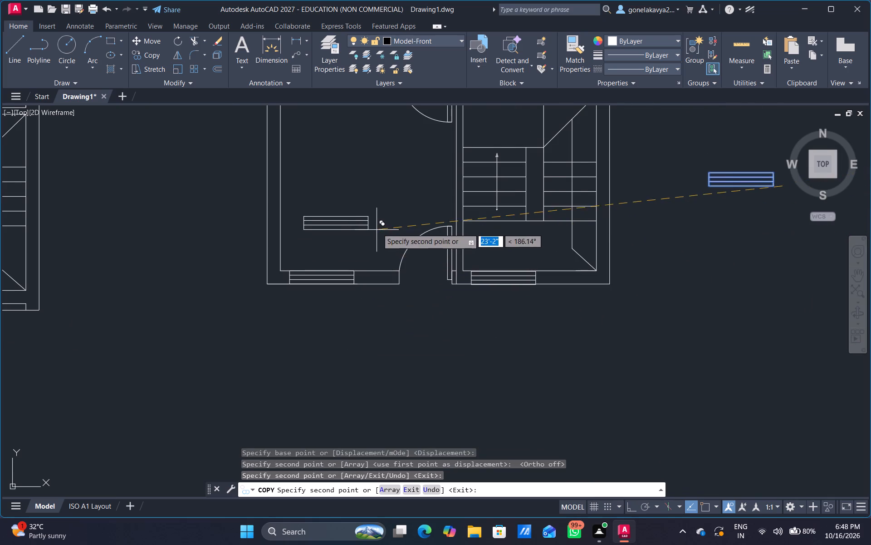
middle_click_drag(380, 228, 302, 405)
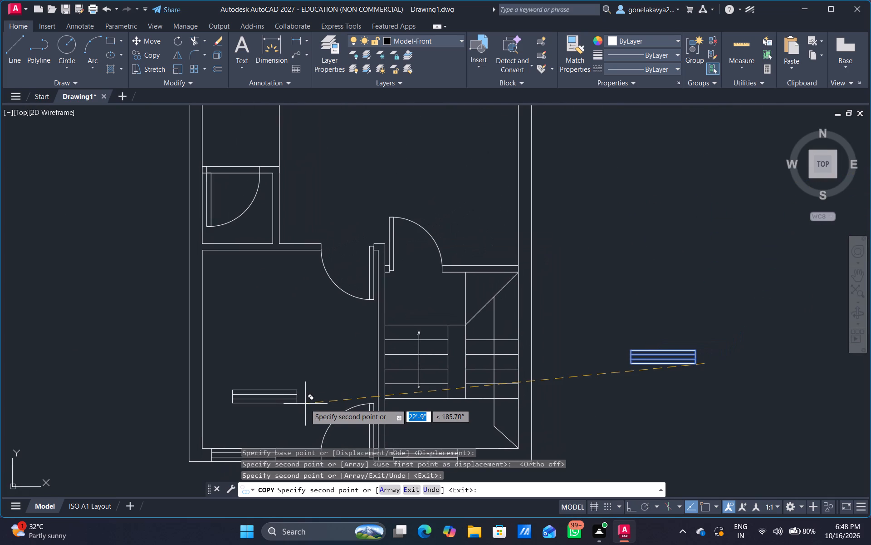
middle_click_drag(502, 189, 482, 513)
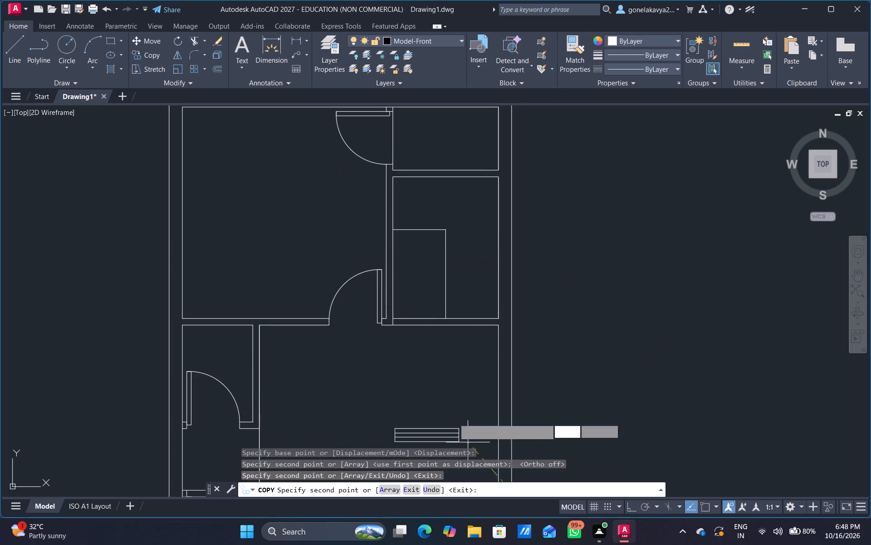
scroll(448, 285, "down", 1)
middle_click_drag(470, 244, 389, 392)
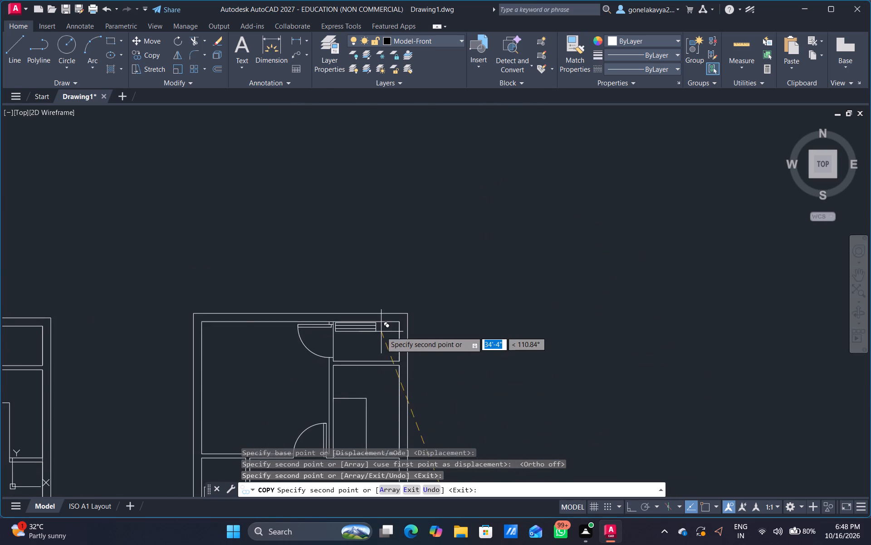
scroll(381, 332, "up", 4)
middle_click_drag(386, 380, 406, 90)
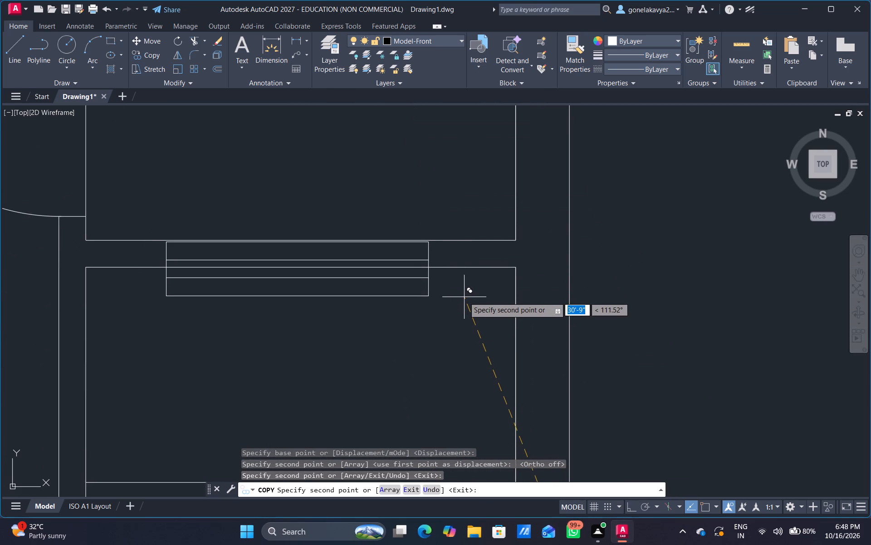
left_click(465, 296)
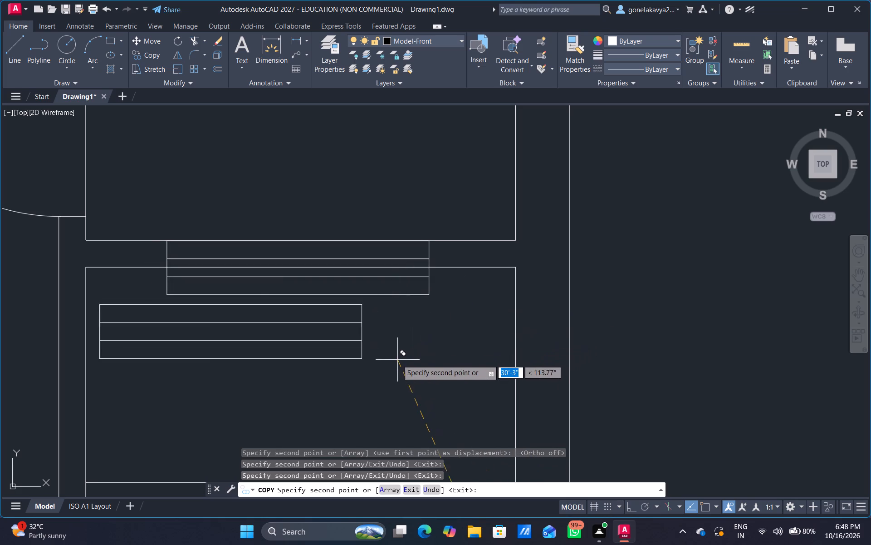
Place another window copy in the first plan's bottom outer wall, directly below the staircase.
scroll(397, 360, "down", 3)
middle_click_drag(284, 360, 553, 269)
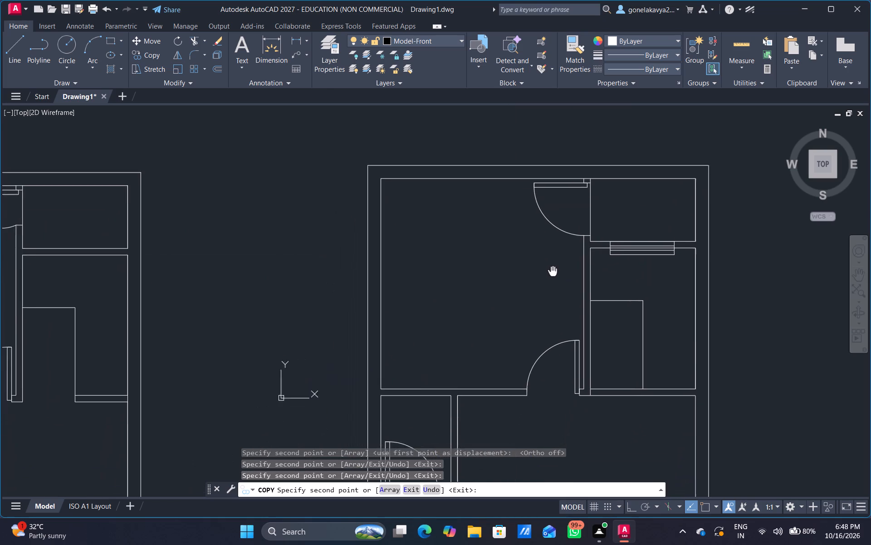
middle_click_drag(553, 269, 620, 230)
scroll(428, 306, "down", 2)
middle_click_drag(243, 375, 377, 40)
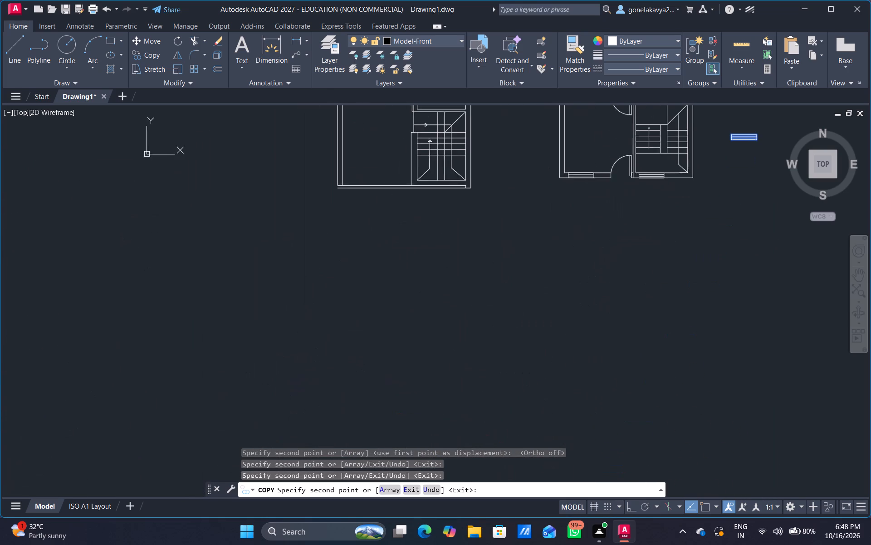
middle_click_drag(377, 40, 382, 38)
scroll(442, 184, "up", 2)
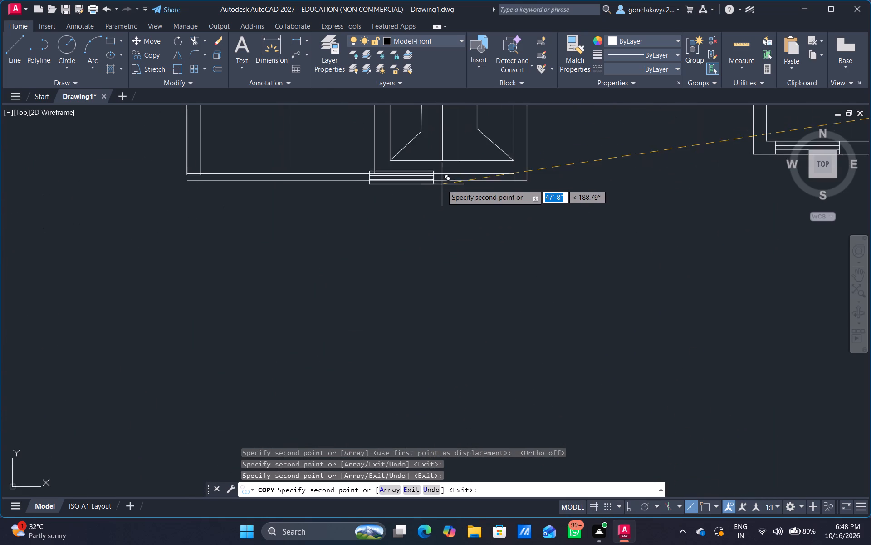
scroll(442, 186, "up", 1)
middle_click_drag(461, 219, 414, 320)
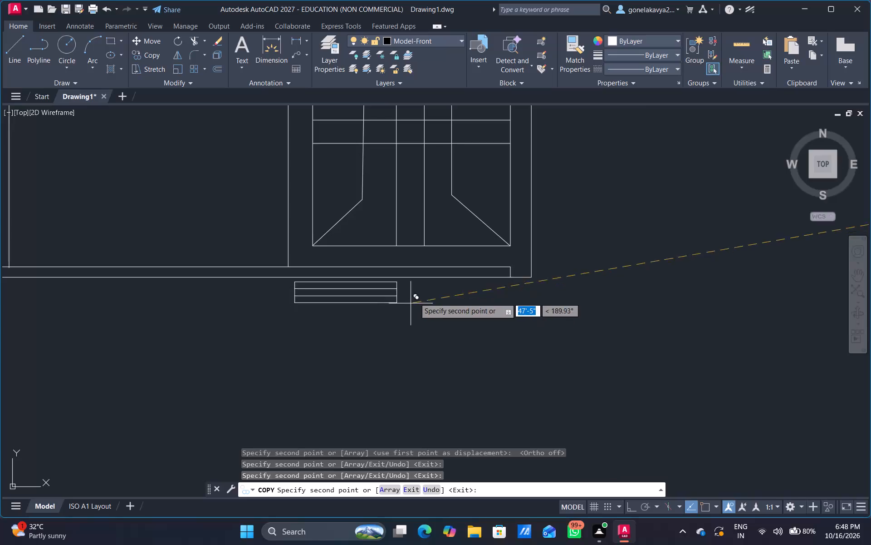
scroll(458, 258, "up", 2)
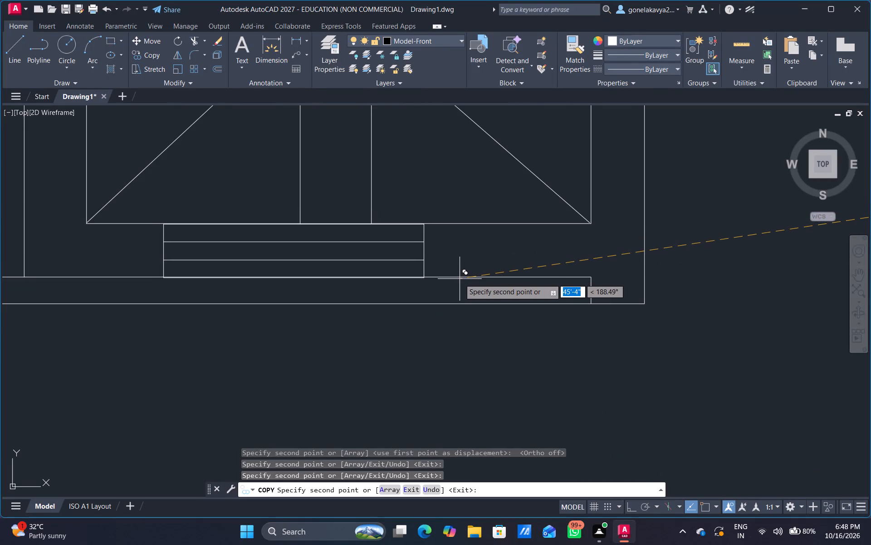
left_click(460, 278)
Place another window copy in the first plan's interior wall, just left of the double door.
scroll(475, 316, "down", 4)
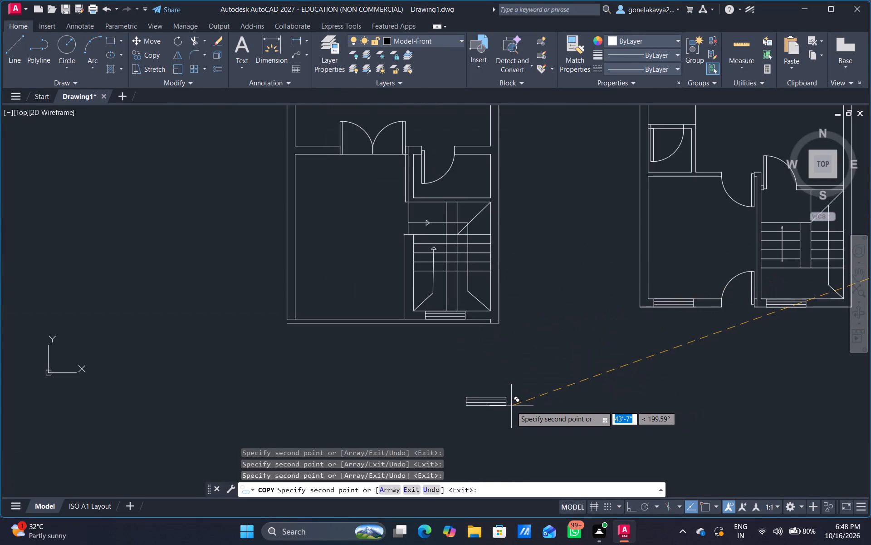
scroll(406, 179, "up", 1)
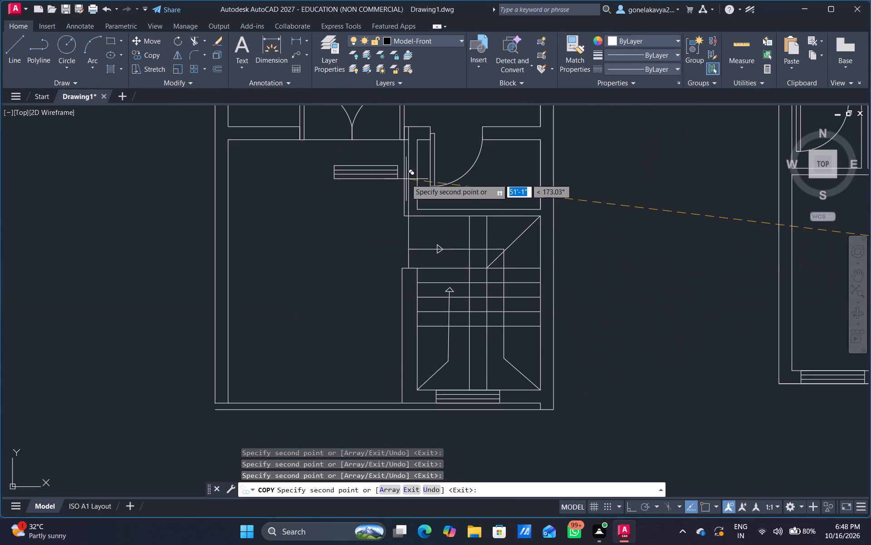
middle_click_drag(385, 195, 514, 316)
scroll(440, 255, "up", 2)
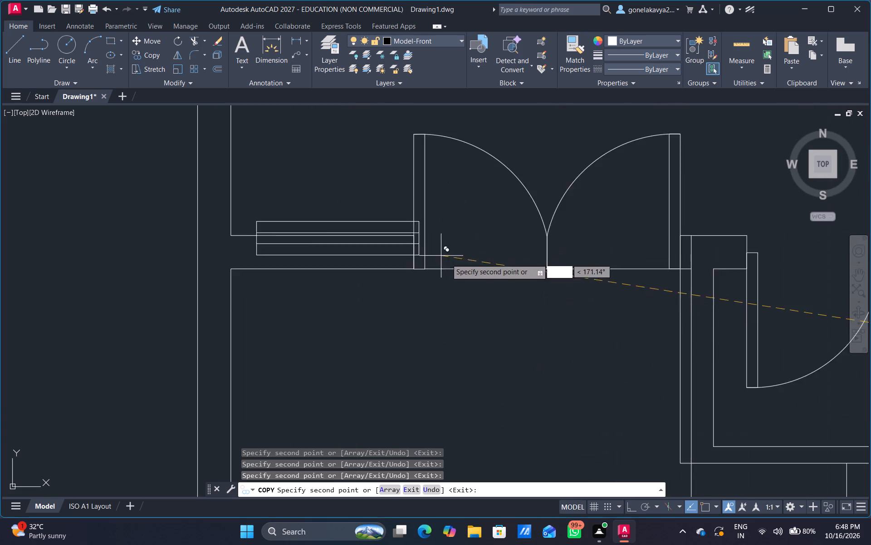
scroll(450, 262, "up", 1)
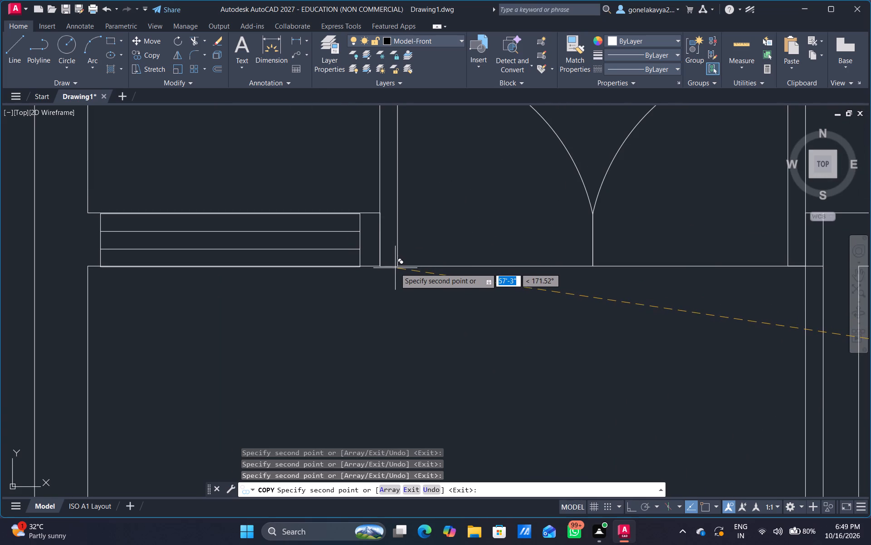
left_click(397, 267)
Place a final window copy at the partition wall between the first plan's two upper right rooms and finish copying.
scroll(394, 342, "down", 3)
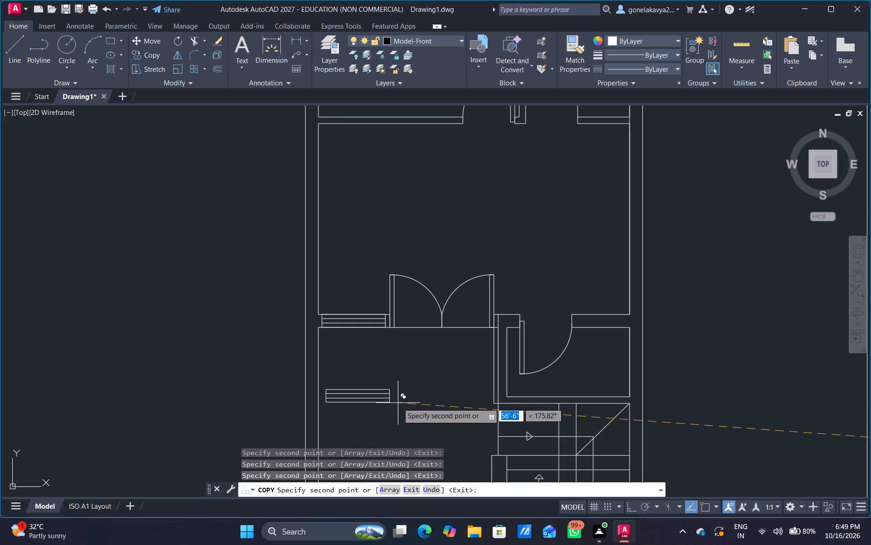
middle_click_drag(566, 152, 486, 396)
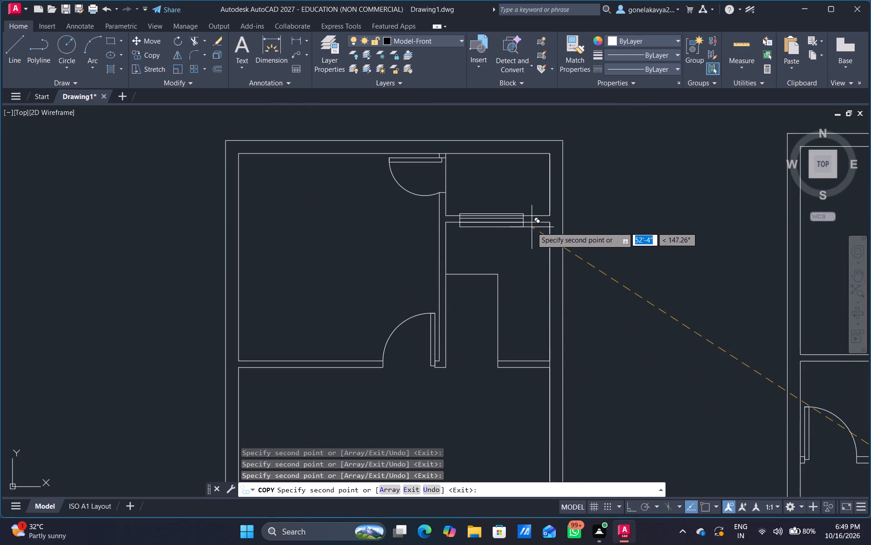
scroll(532, 227, "up", 4)
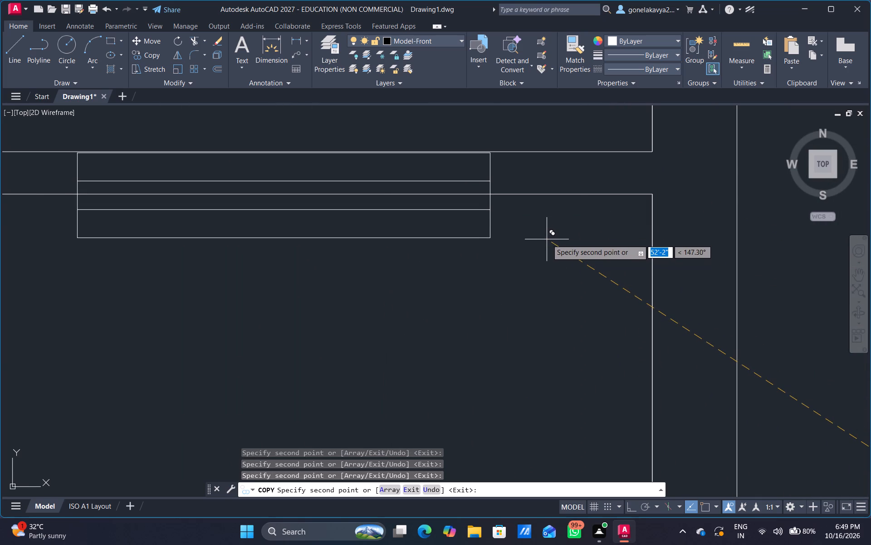
left_click(549, 238)
key("Escape")
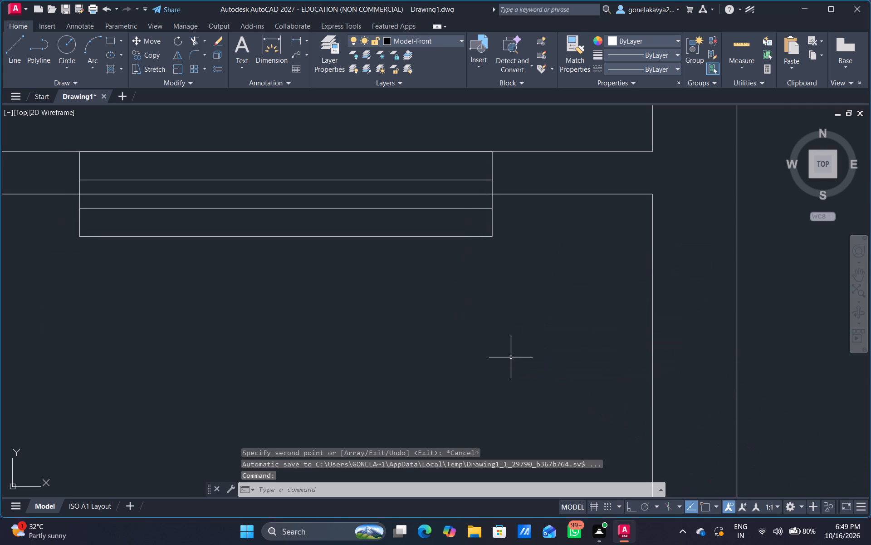
Trim away the parts of the first plan's upper right window that project below the partition wall.
key("t")
key("r")
key("space")
left_click_drag(551, 223, 380, 213)
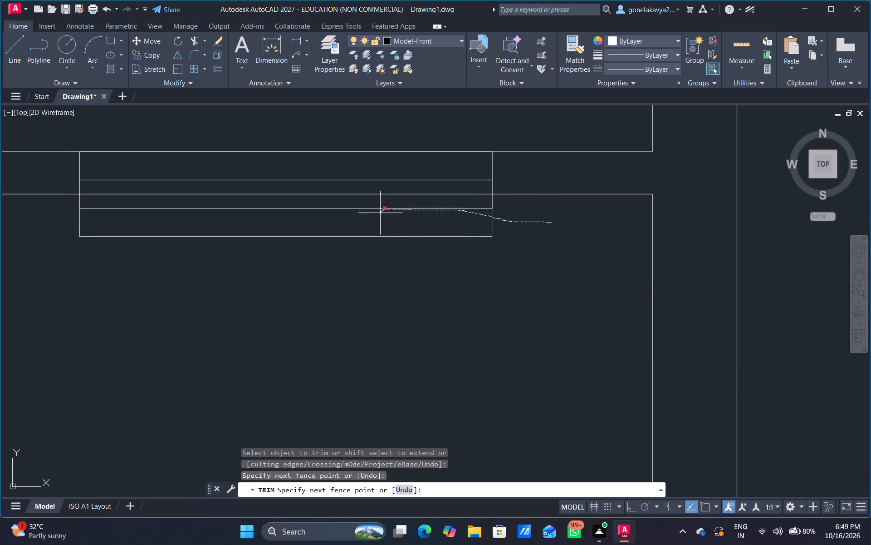
left_click_drag(380, 213, 371, 234)
middle_click_drag(440, 233, 676, 255)
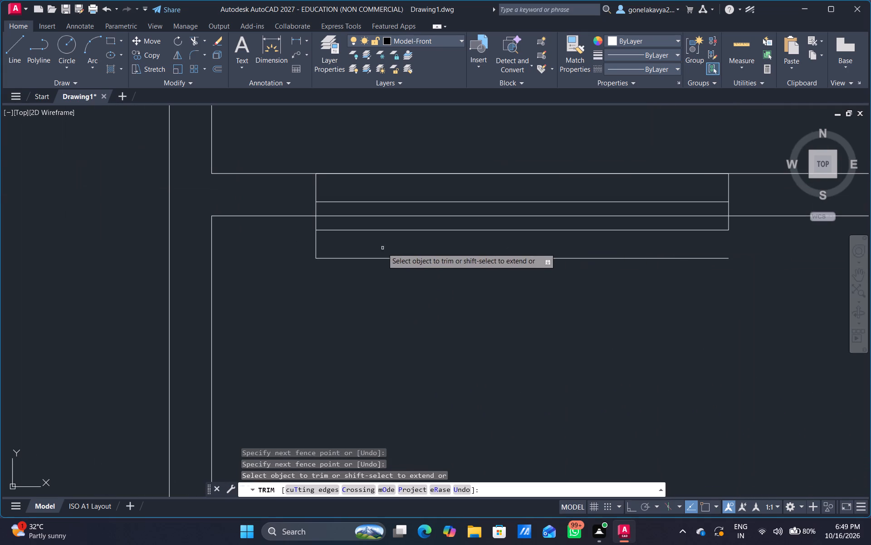
left_click_drag(438, 225, 436, 264)
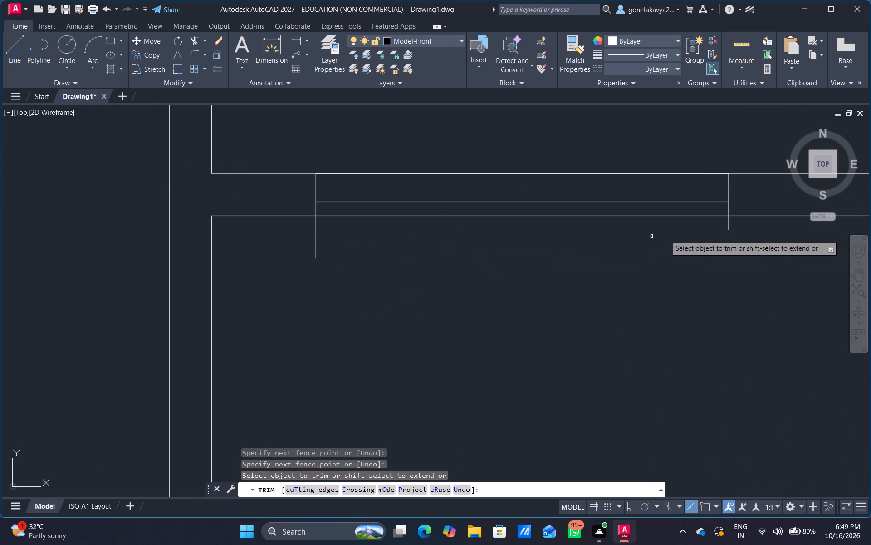
left_click_drag(726, 225, 721, 226)
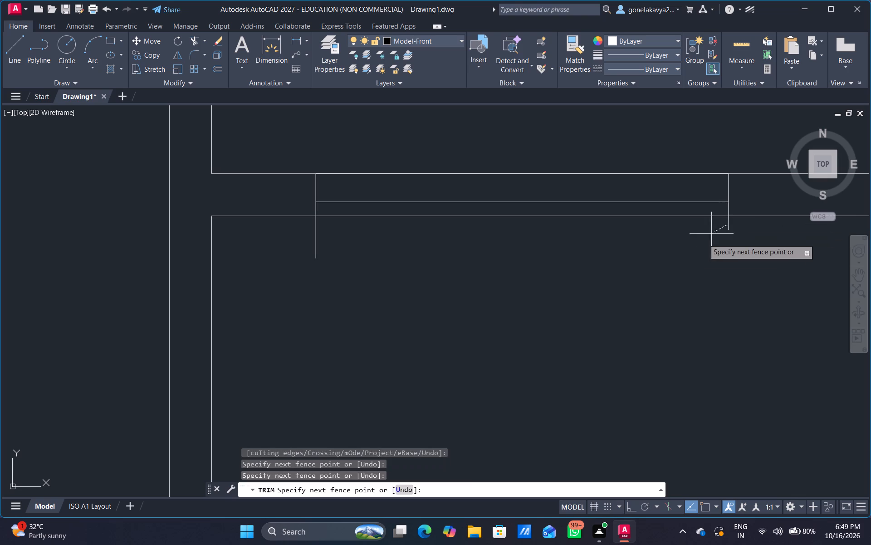
left_click(744, 226)
scroll(680, 285, "down", 3)
middle_click_drag(628, 313, 712, 330)
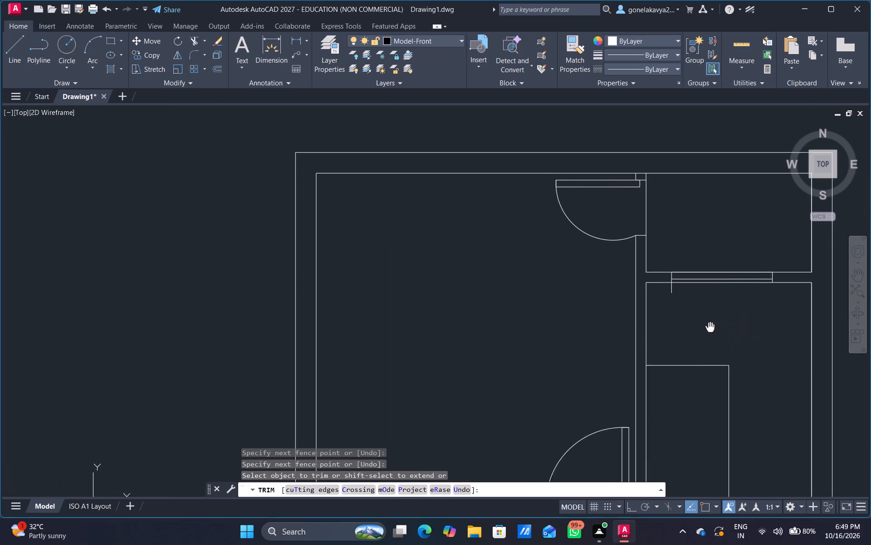
middle_click_drag(712, 330, 712, 331)
scroll(678, 292, "up", 3)
left_click_drag(674, 276, 637, 295)
Trim away the parts of the second plan's upper right window that project below the partition wall.
scroll(751, 308, "down", 4)
middle_click_drag(750, 320, 750, 324)
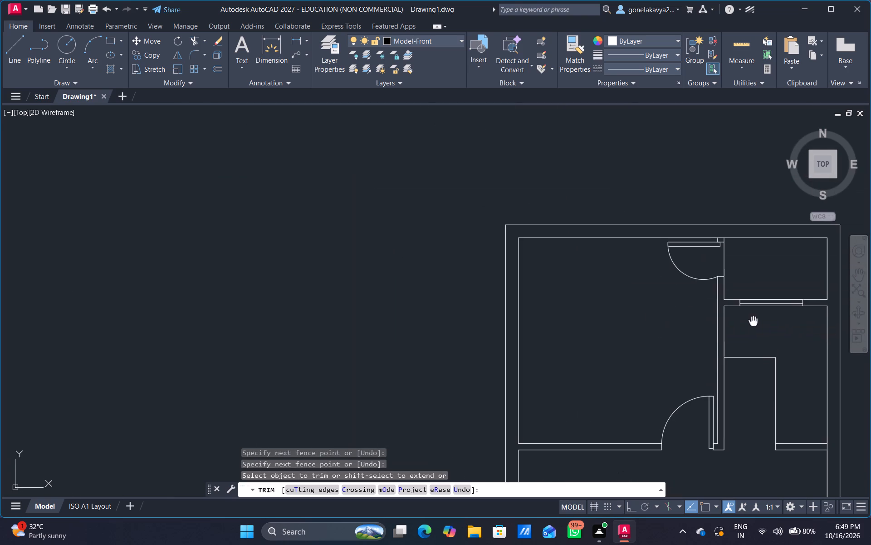
middle_click_drag(750, 324, 352, 303)
scroll(330, 303, "up", 1)
scroll(570, 317, "down", 3)
middle_click_drag(709, 325, 543, 332)
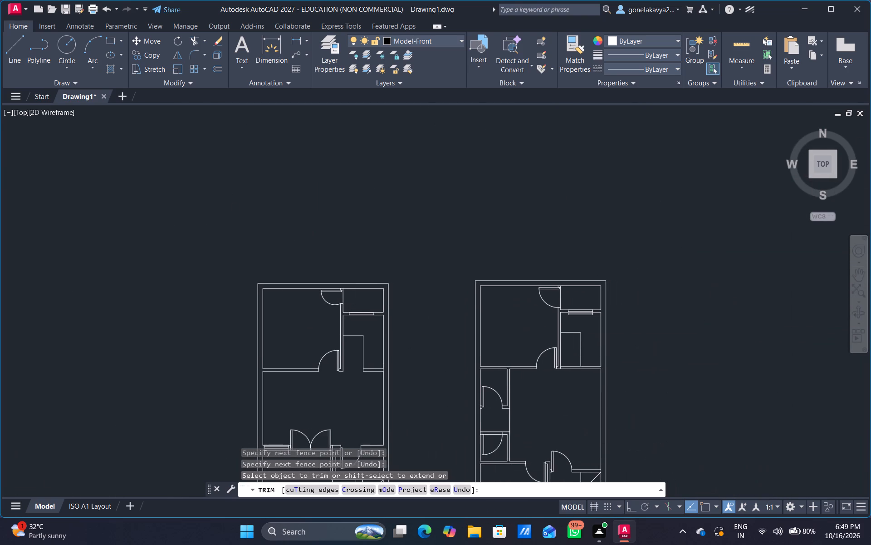
scroll(576, 308, "up", 5)
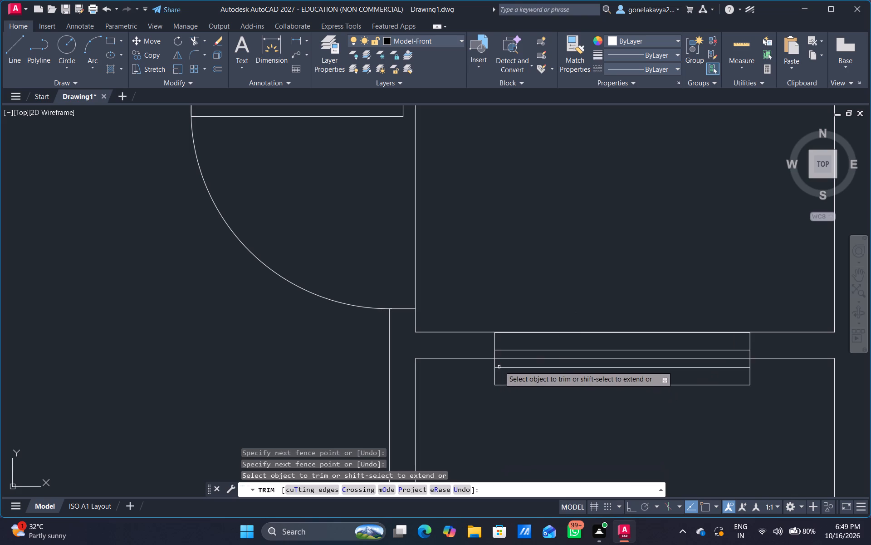
left_click_drag(501, 366, 504, 394)
left_click_drag(486, 375, 668, 378)
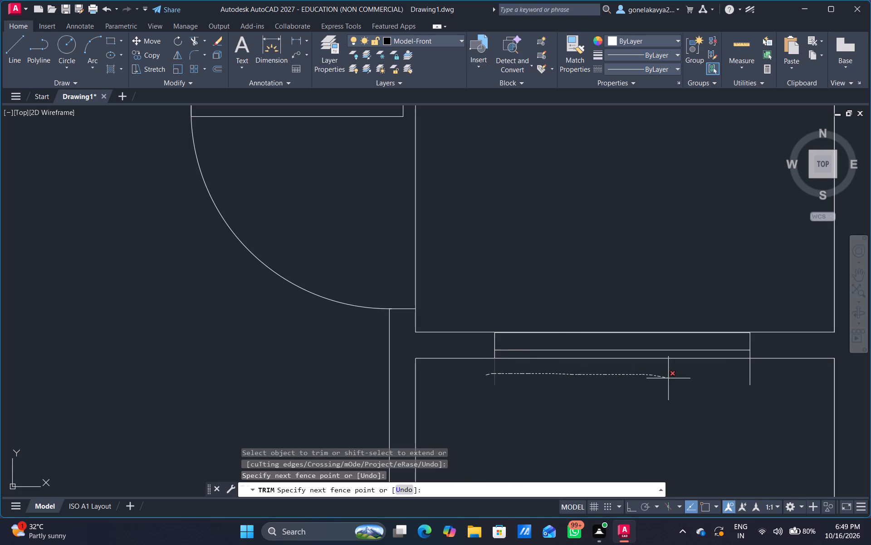
left_click_drag(668, 378, 753, 363)
scroll(573, 411, "down", 2)
middle_click_drag(559, 420, 558, 421)
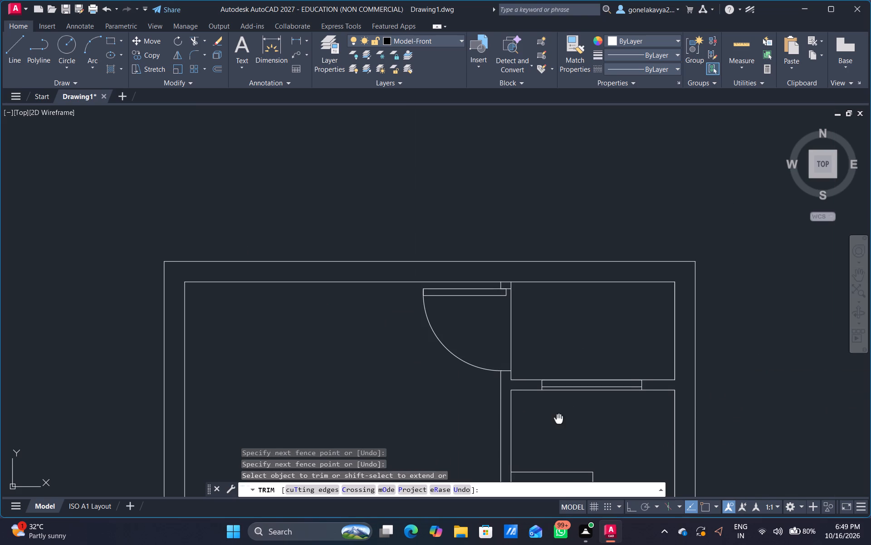
middle_click_drag(558, 421, 608, 411)
key("Escape")
Offset the lower line of the second plan's upper right partition wall 2" upward into the window.
key("o")
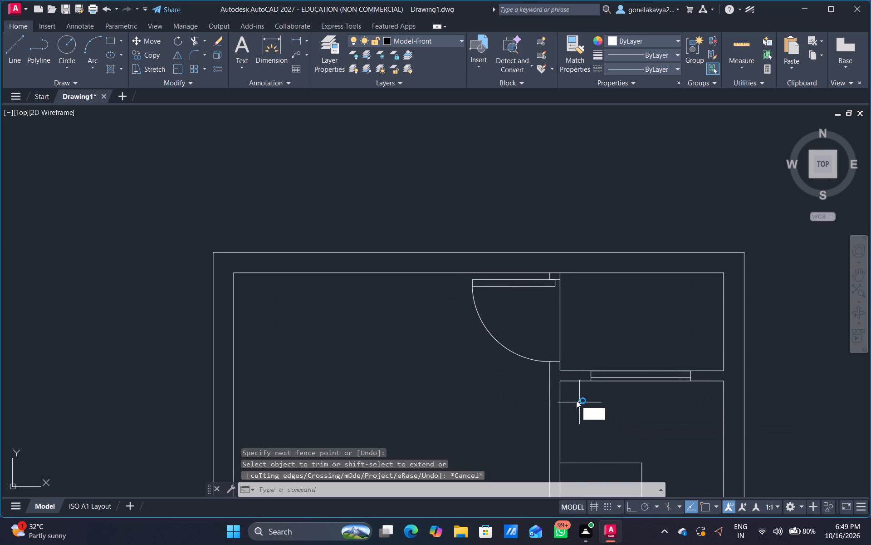
key("Return")
scroll(627, 406, "up", 2)
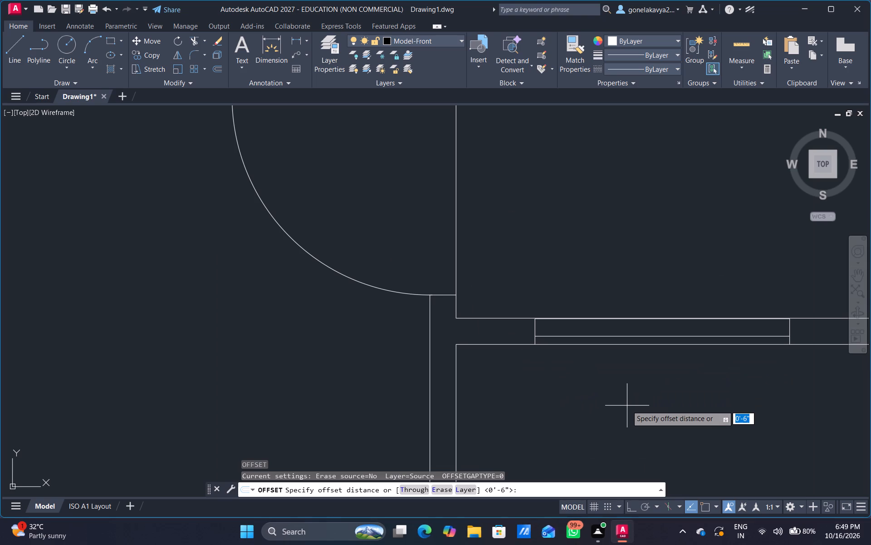
type("2\"")
key("Return")
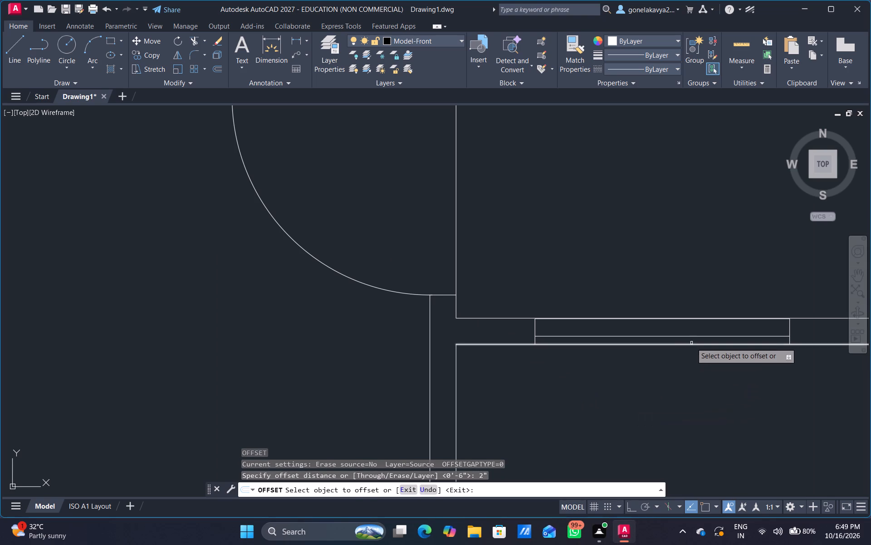
left_click(691, 343)
left_click(705, 328)
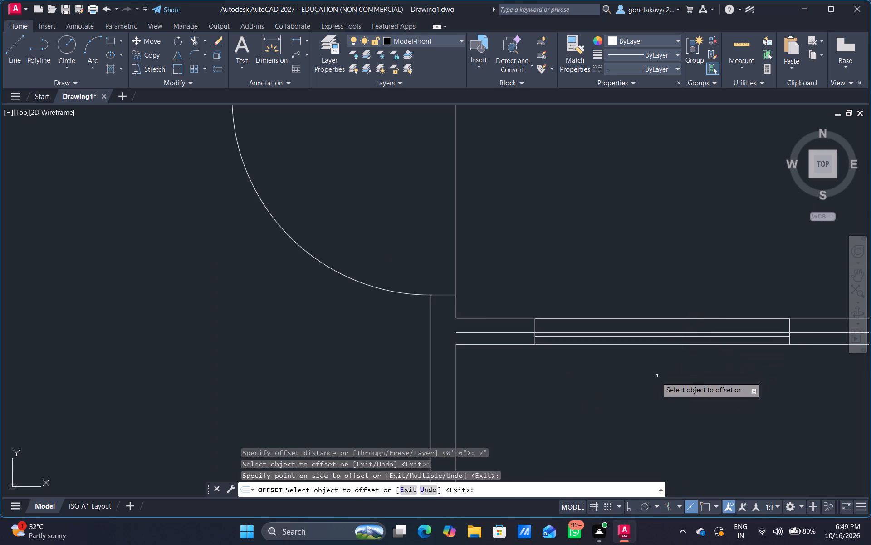
key("Escape")
Trim the offset line's ends on both sides of the second plan's upper right window.
type("TR")
key("space")
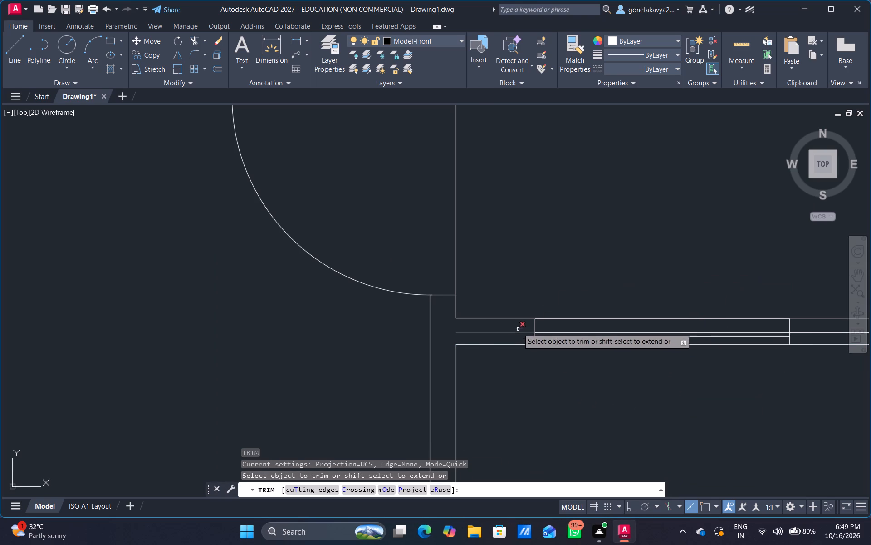
left_click_drag(521, 325, 521, 337)
left_click_drag(806, 329, 806, 332)
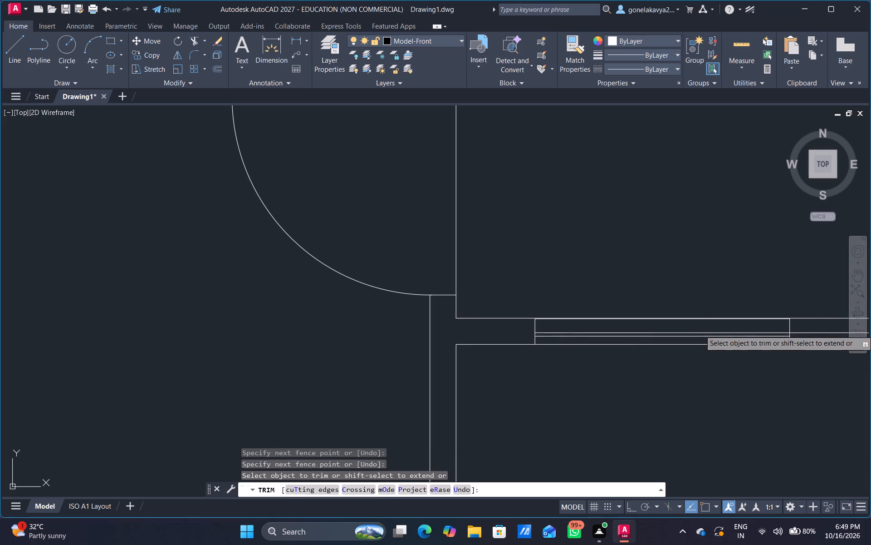
left_click_drag(806, 332, 806, 342)
Offset the lower line of the first plan's upper right partition wall 2" upward into the window.
scroll(724, 377, "down", 1)
scroll(540, 378, "down", 2)
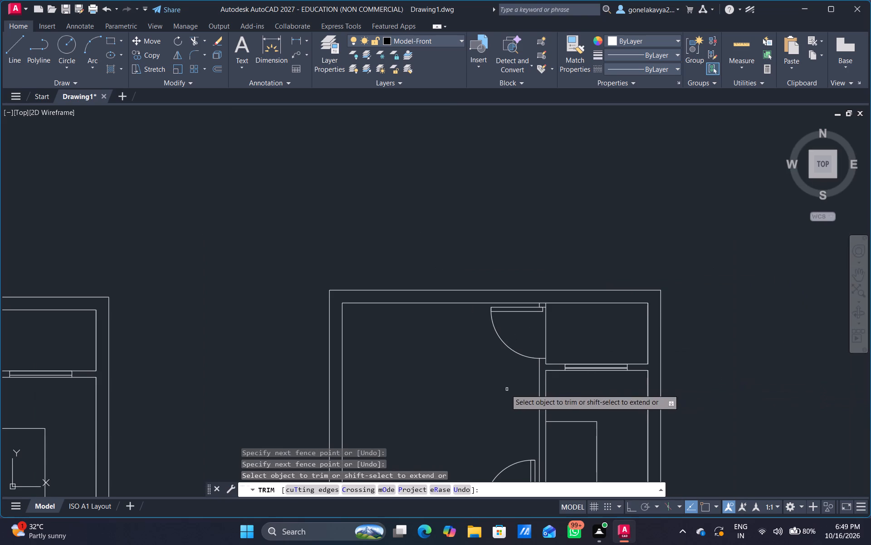
middle_click_drag(506, 389, 870, 358)
scroll(566, 388, "up", 1)
middle_click_drag(566, 388, 743, 397)
scroll(607, 372, "up", 1)
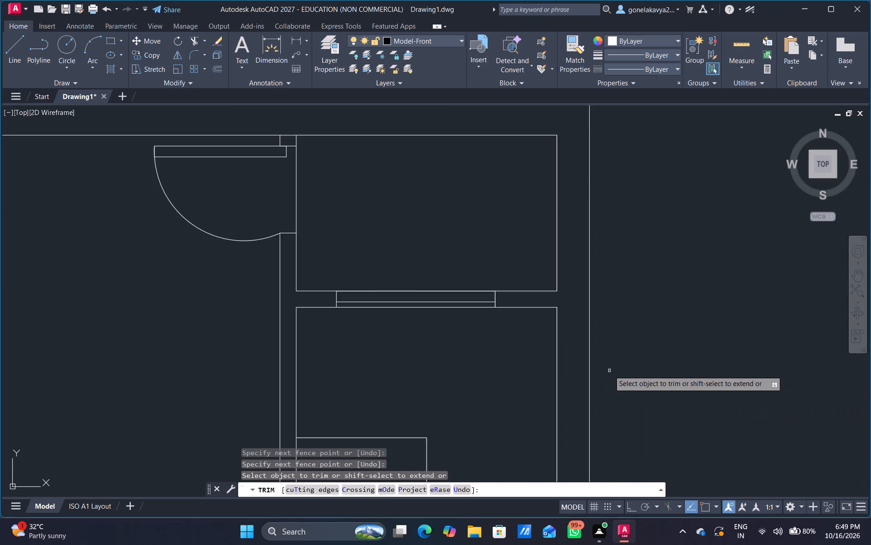
scroll(609, 371, "up", 1)
middle_click_drag(669, 352, 848, 472)
key("Escape")
key("o")
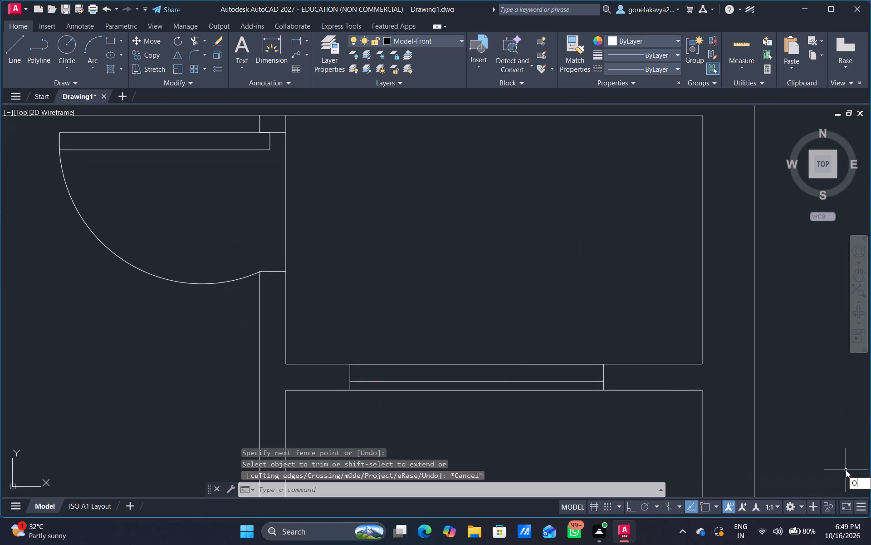
key("Return")
type("2\"")
key("Return")
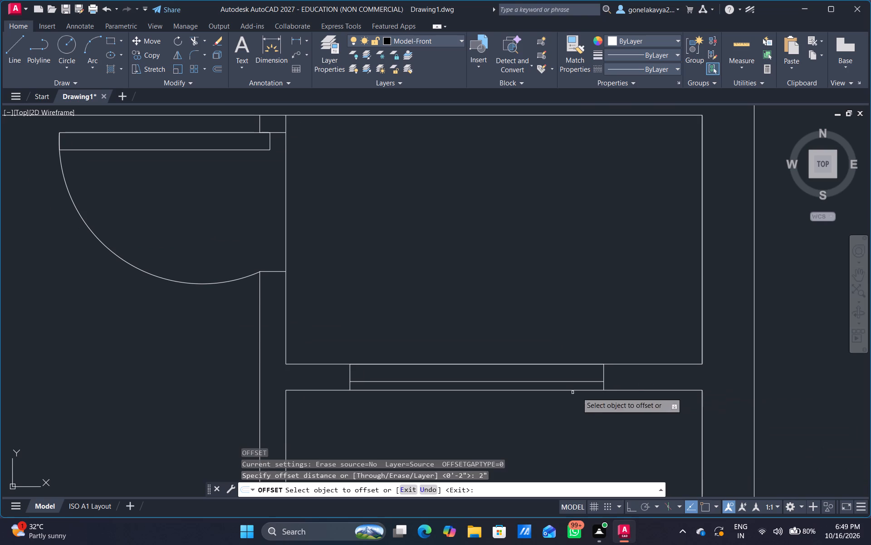
left_click(543, 392)
left_click(543, 381)
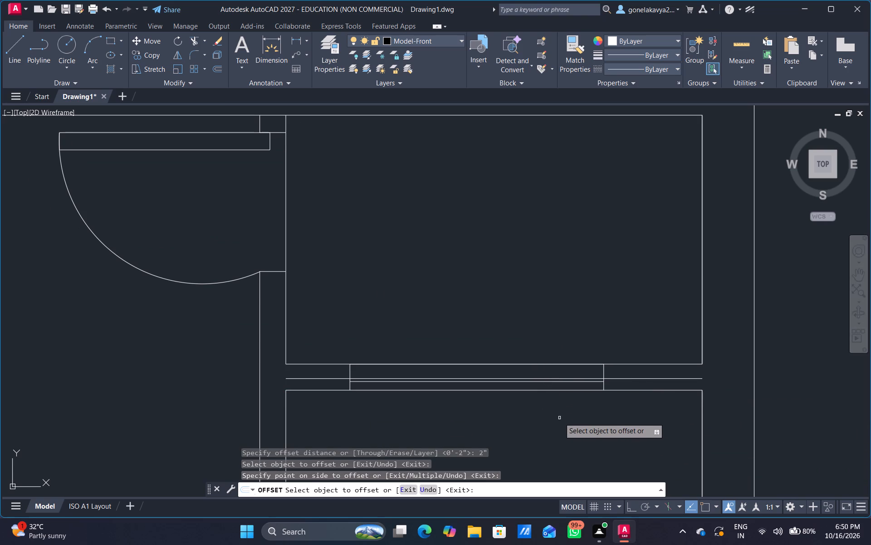
key("Escape")
Trim the offset line's ends on both sides of the first plan's upper right window.
type("TR")
key("space")
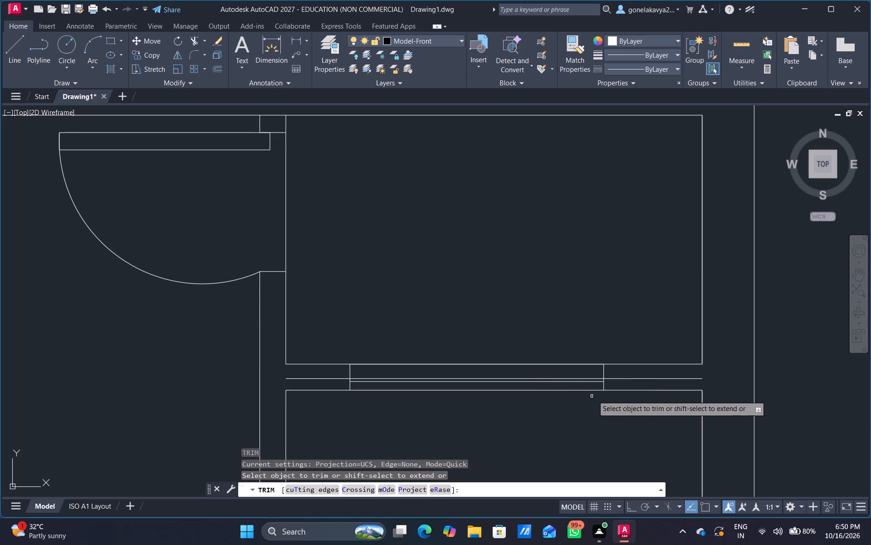
left_click_drag(620, 383, 620, 376)
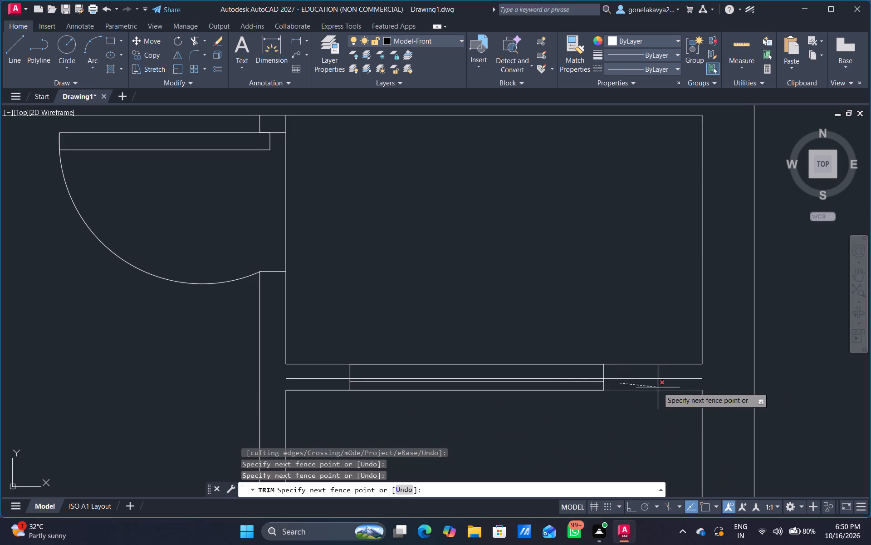
left_click(667, 374)
middle_click_drag(522, 448, 736, 427)
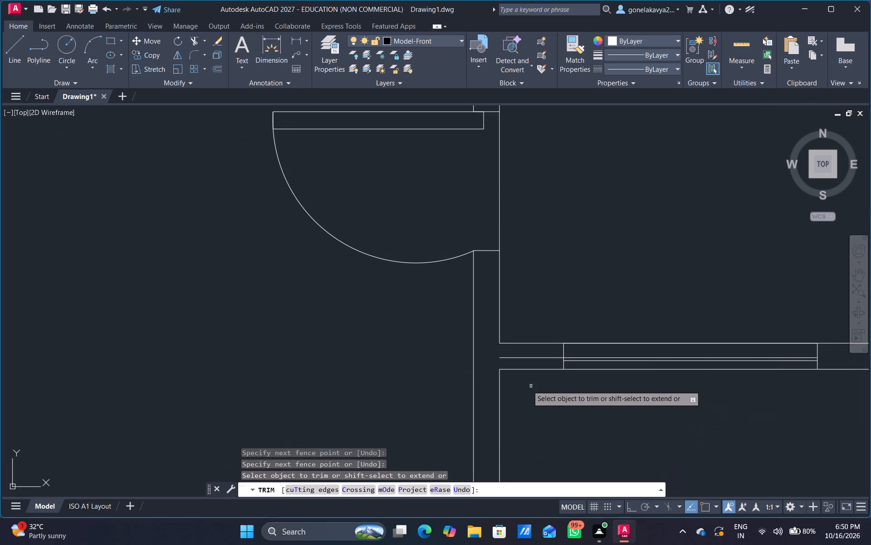
scroll(539, 361, "up", 2)
left_click_drag(545, 340, 545, 379)
scroll(626, 426, "down", 4)
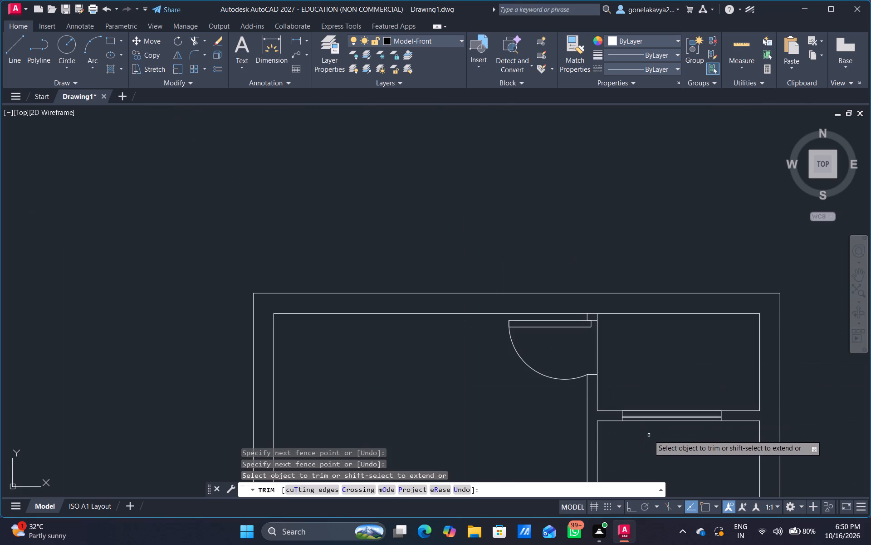
key("Escape")
Place a Vehicles - Imperial block from the architectural tool palette in the empty space beside the second plan, and close the palette.
scroll(641, 430, "down", 4)
middle_click_drag(670, 444, 547, 185)
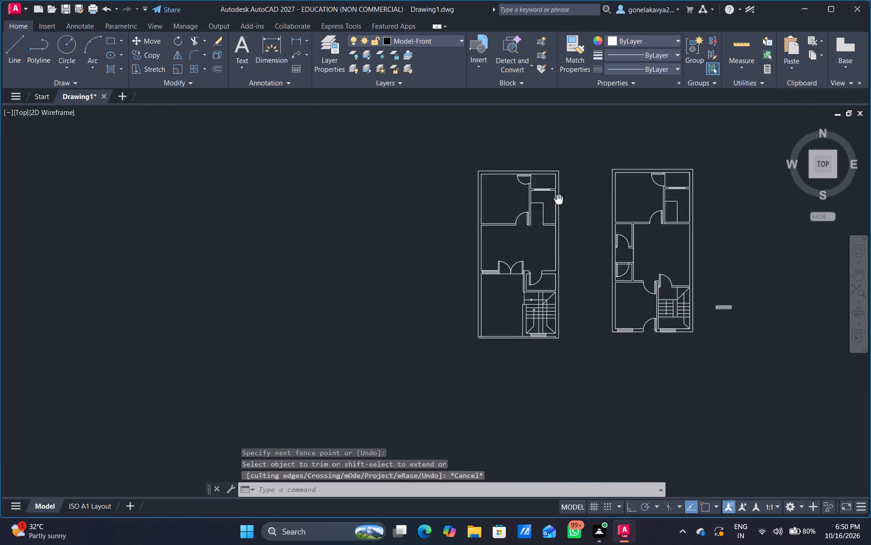
middle_click_drag(547, 185, 439, 205)
scroll(439, 205, "down", 1)
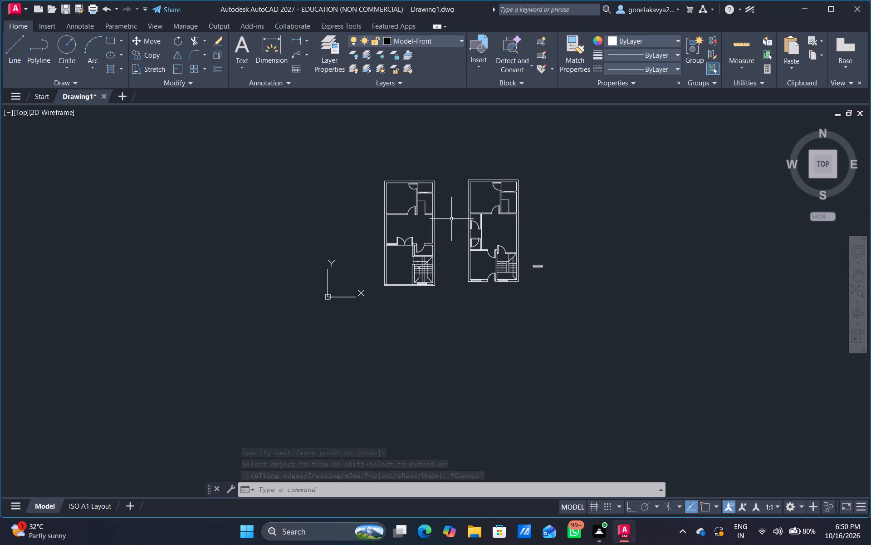
key("ctrl+3")
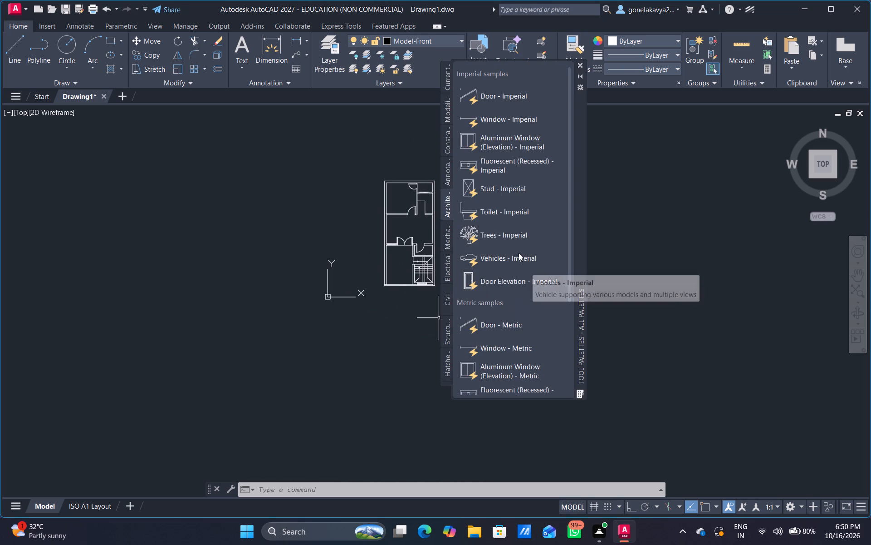
left_click_drag(519, 253, 667, 250)
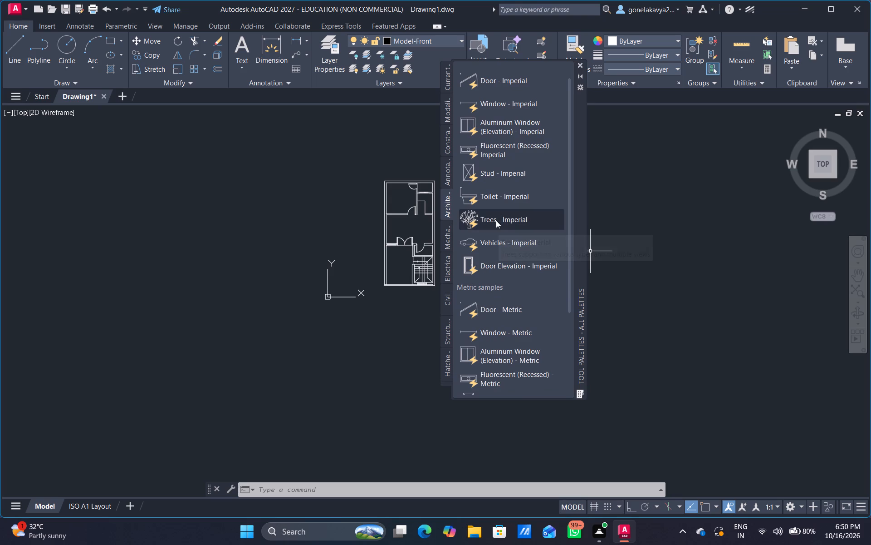
left_click_drag(496, 220, 505, 227)
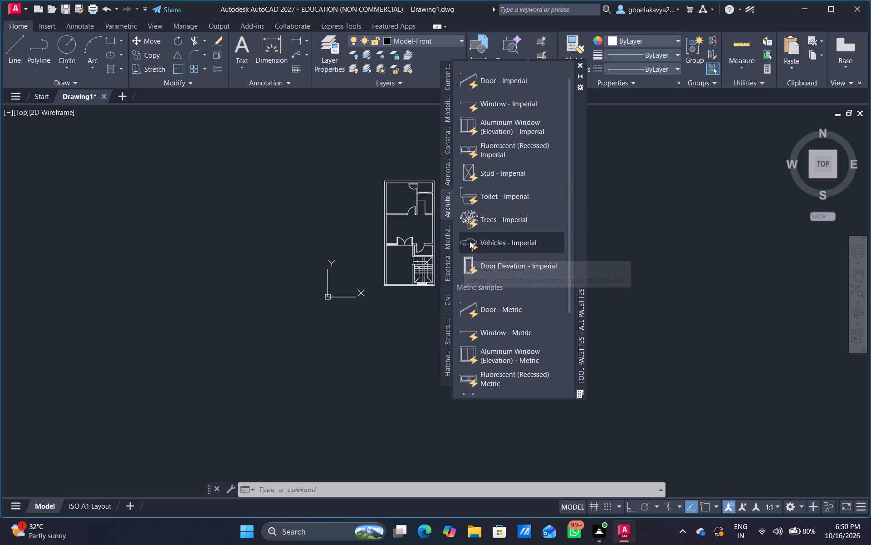
left_click_drag(470, 240, 623, 272)
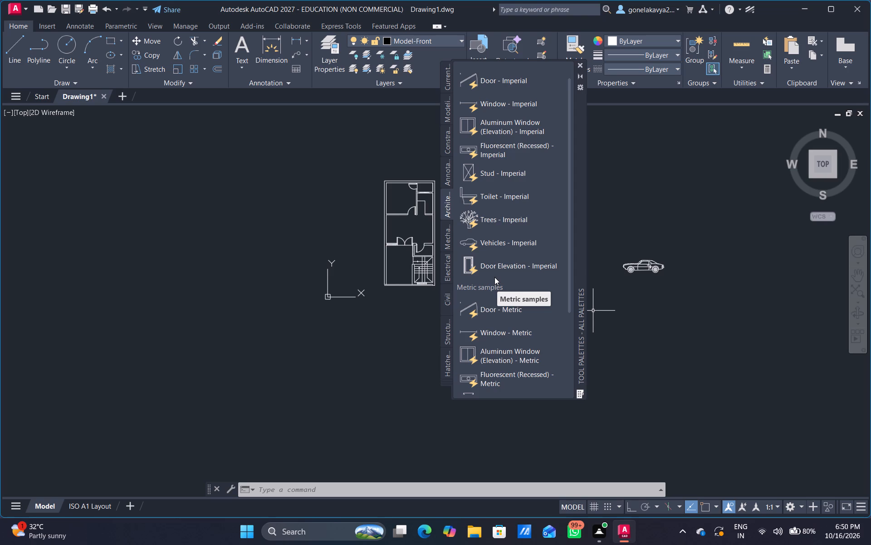
key("Escape")
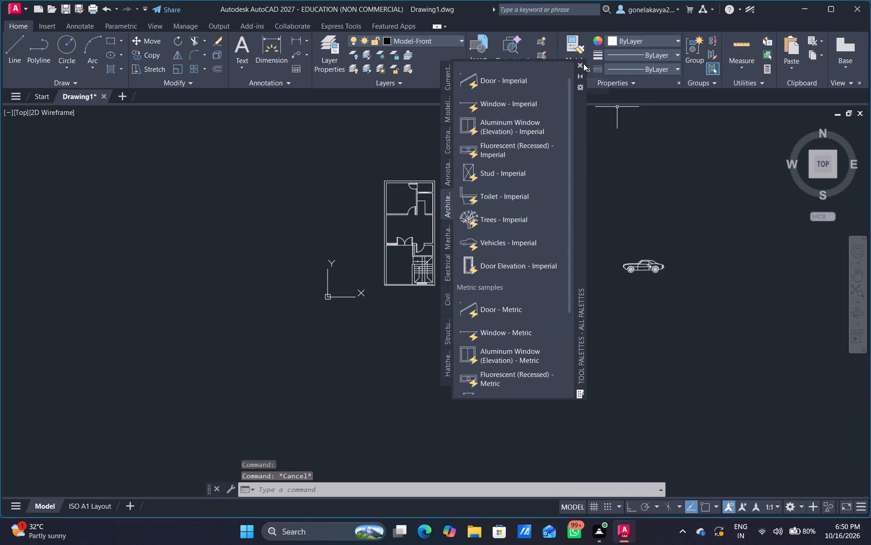
left_click_drag(583, 64, 577, 64)
Insert the Bed - Queen and Lamp - Table blocks from DesignCenter's Home - Space Planner.dwg into the empty space beside the plans.
key("ctrl+2")
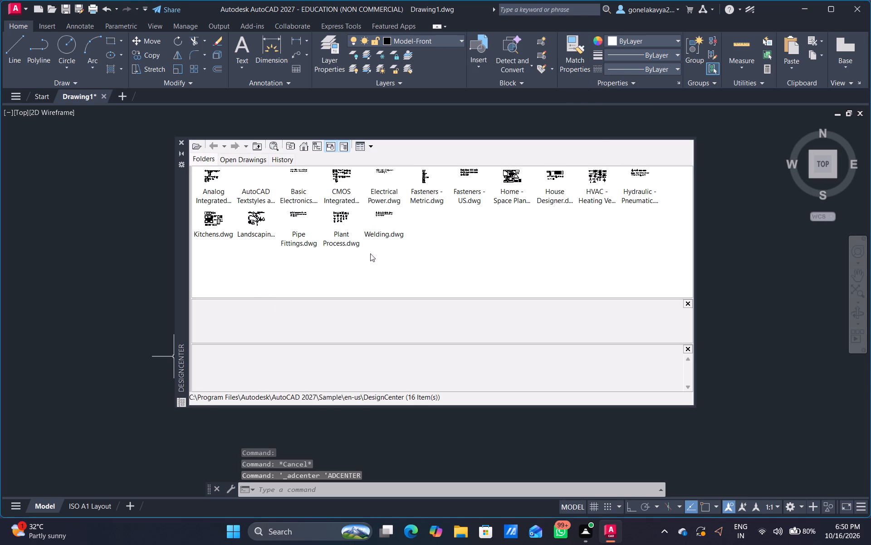
double_click(554, 186)
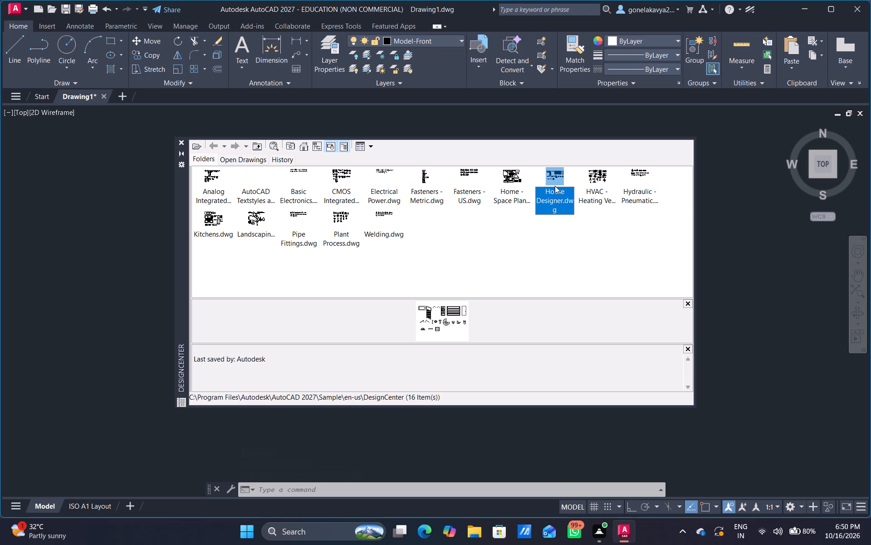
double_click(513, 182)
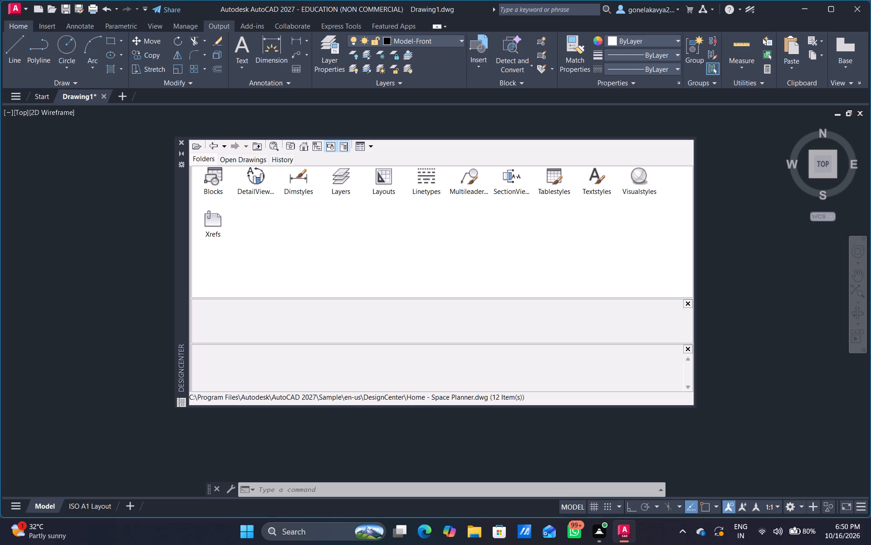
double_click(210, 182)
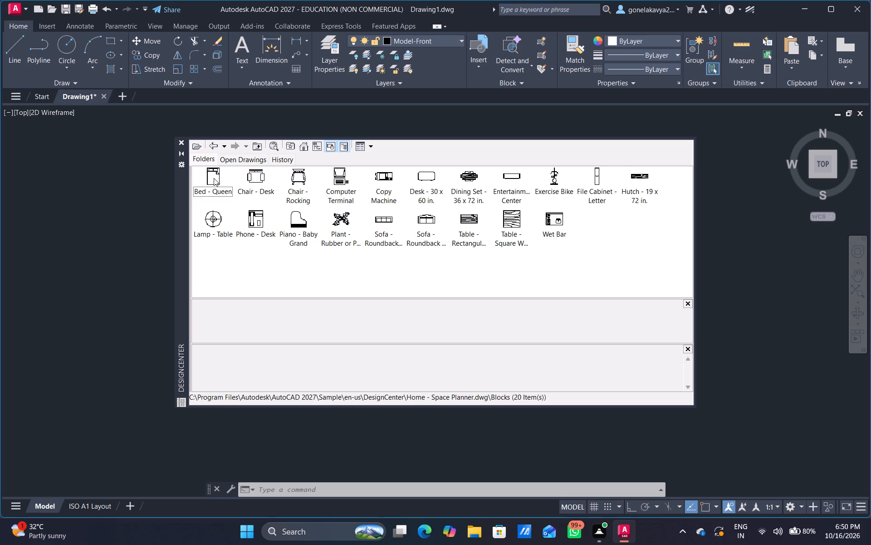
left_click_drag(214, 178, 749, 270)
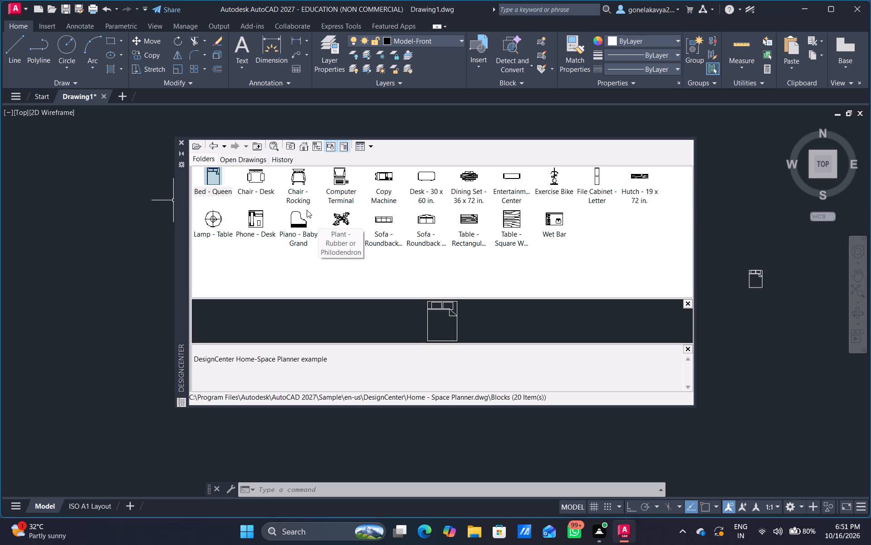
left_click_drag(202, 218, 677, 277)
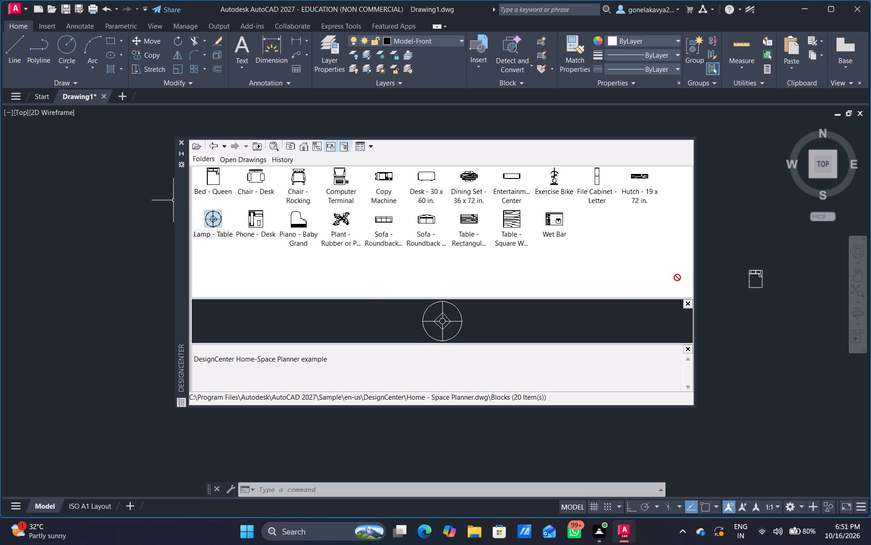
left_click_drag(677, 277, 731, 241)
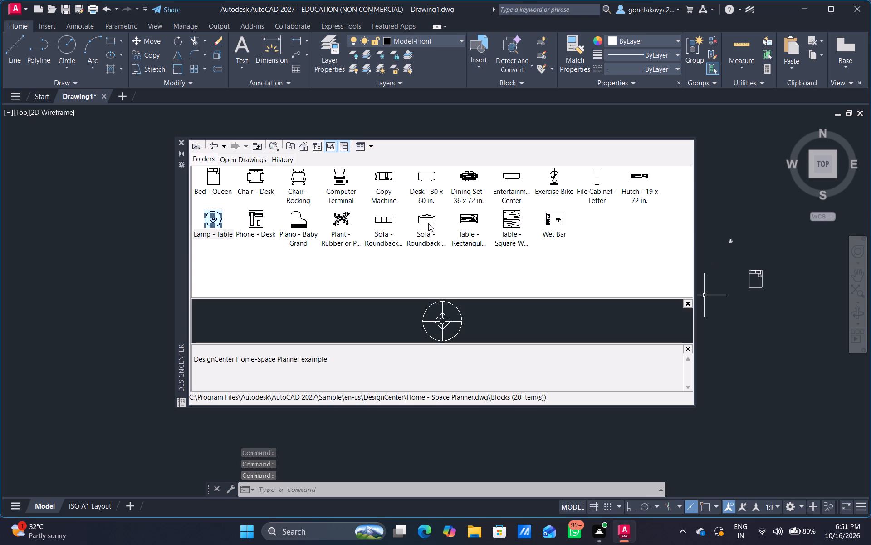
Add the Dining Set - 36 x 72 in., Sofa - Roundback 7 ft. and Plant - Rubber or Philodendron blocks near the bed.
left_click_drag(470, 173, 707, 203)
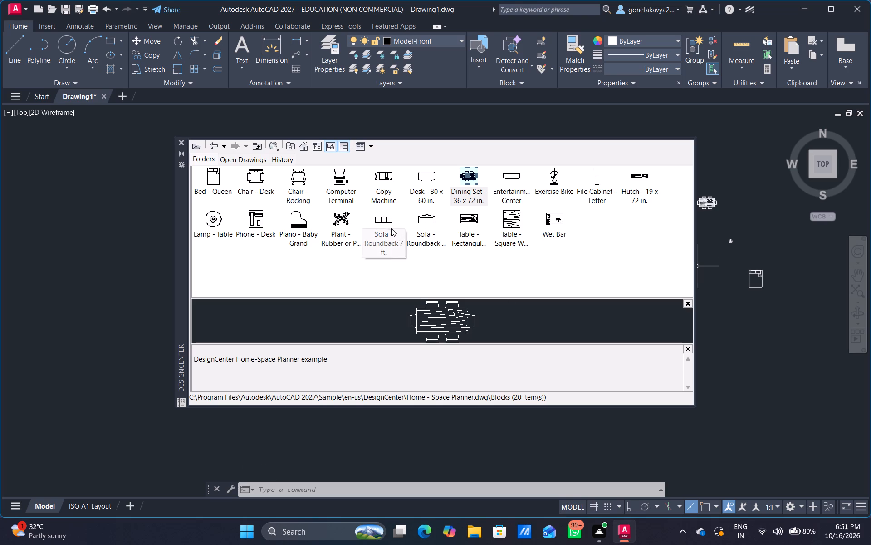
left_click_drag(390, 228, 752, 204)
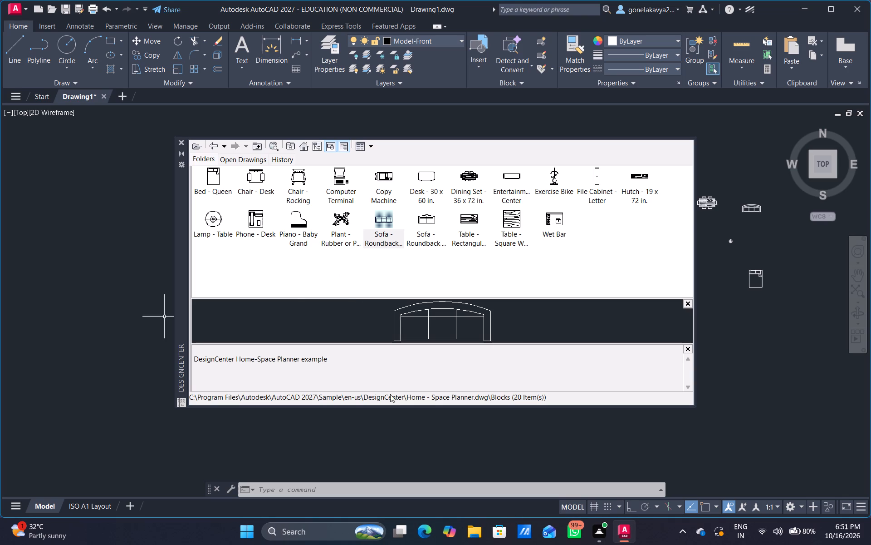
left_click_drag(336, 212, 689, 236)
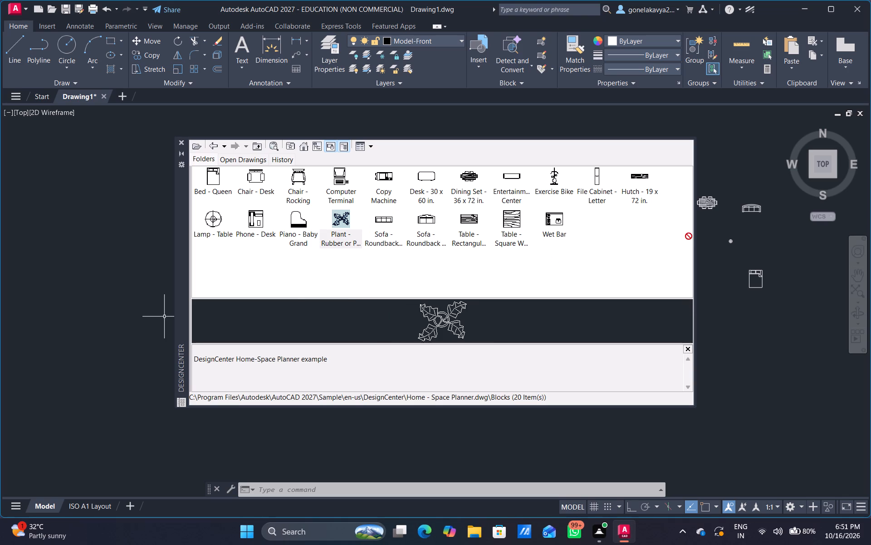
left_click_drag(689, 236, 713, 245)
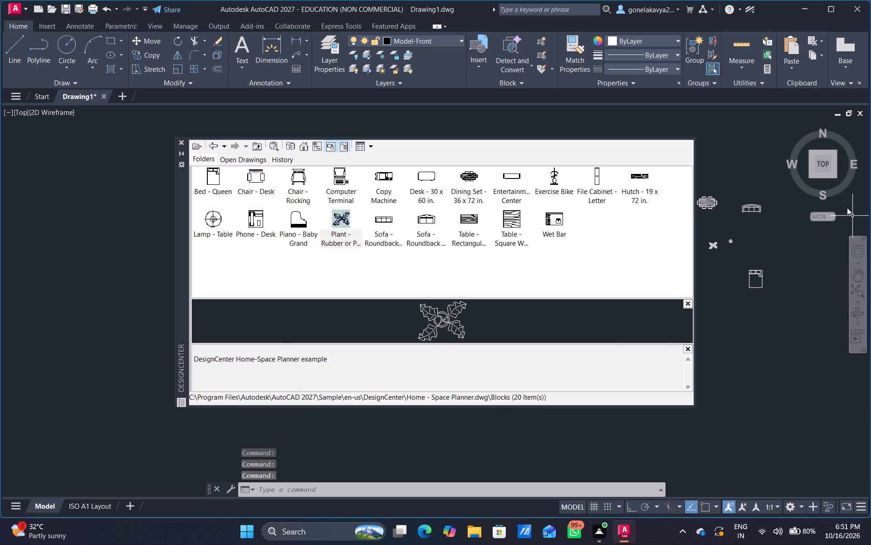
left_click_drag(836, 206, 750, 0)
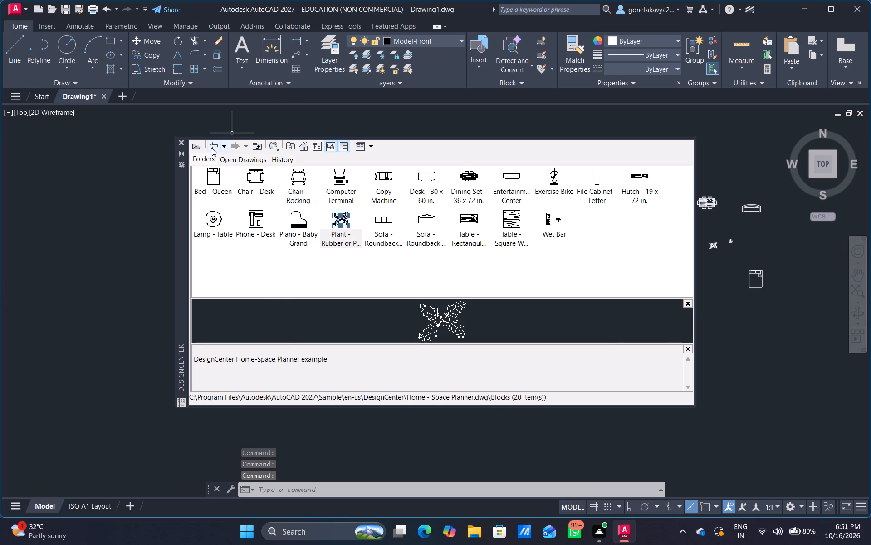
Examine the blocks available in DesignCenter's House Designer.dwg.
left_click(212, 148)
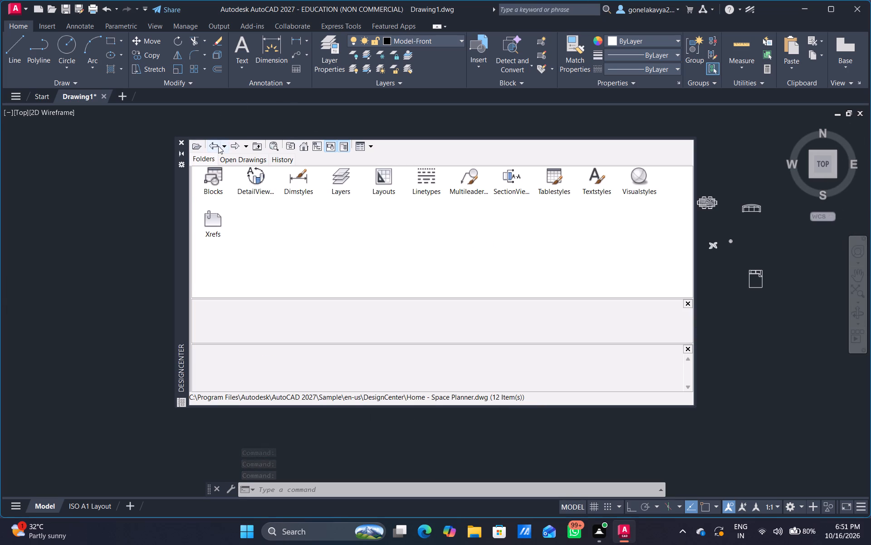
left_click(216, 147)
double_click(504, 192)
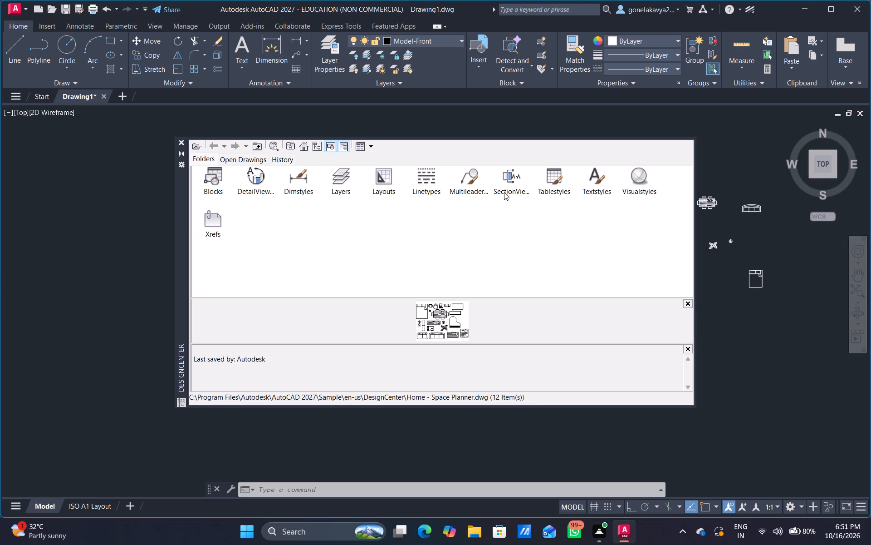
double_click(213, 180)
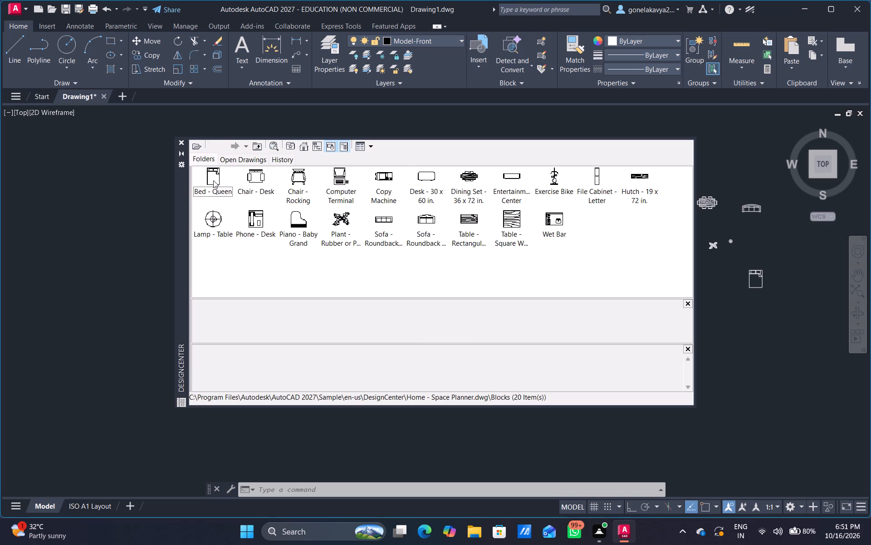
left_click(212, 149)
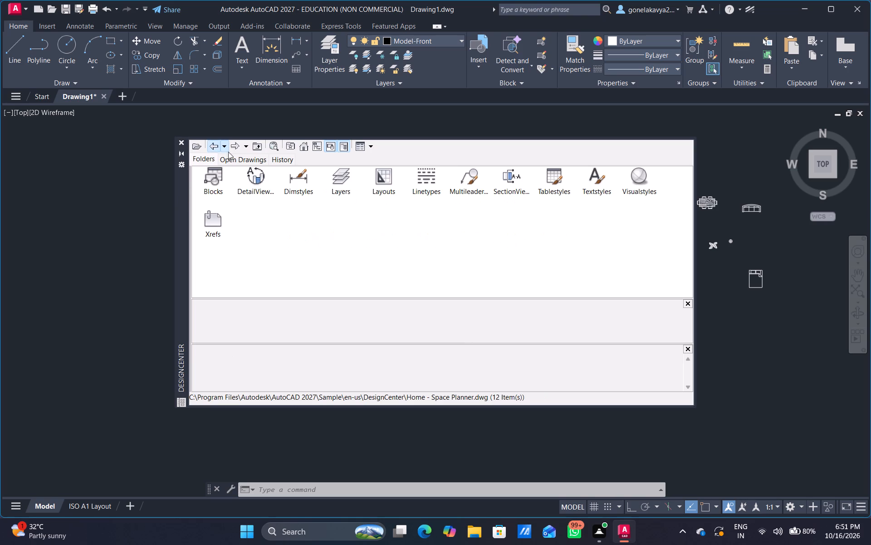
left_click(214, 149)
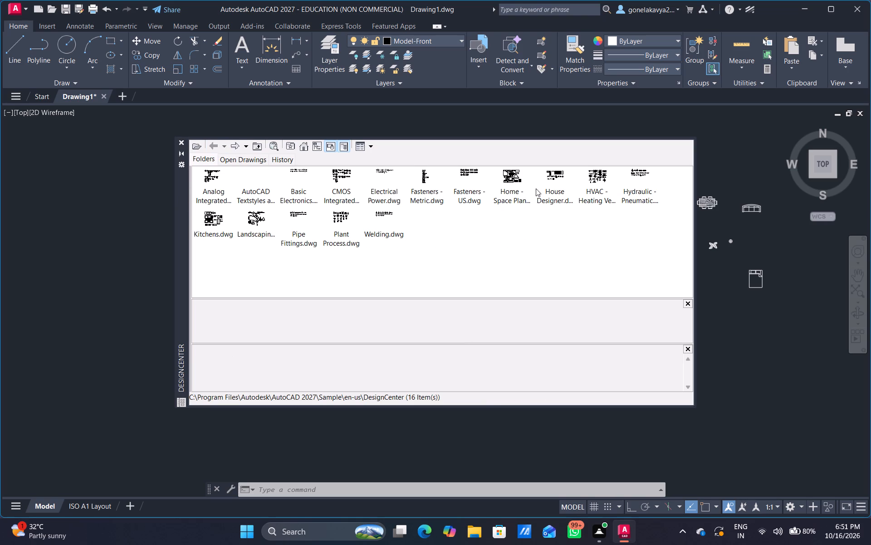
double_click(548, 177)
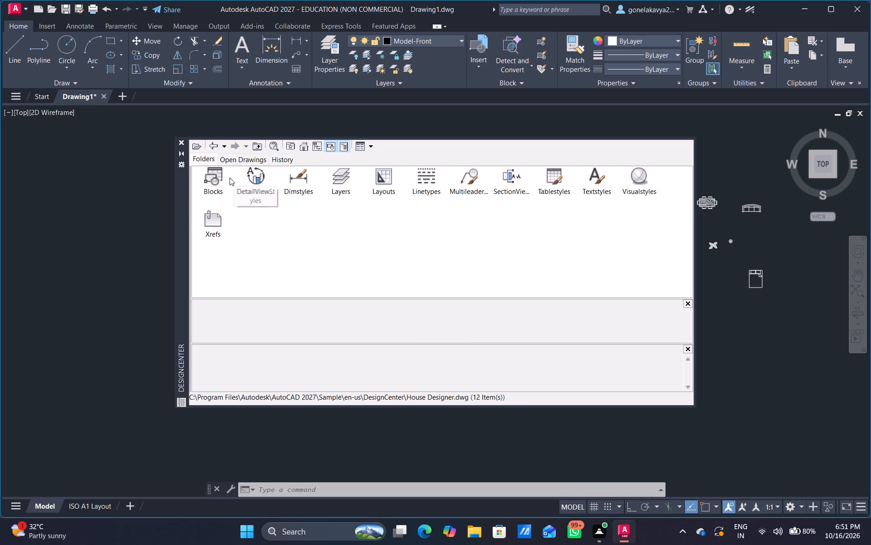
double_click(218, 179)
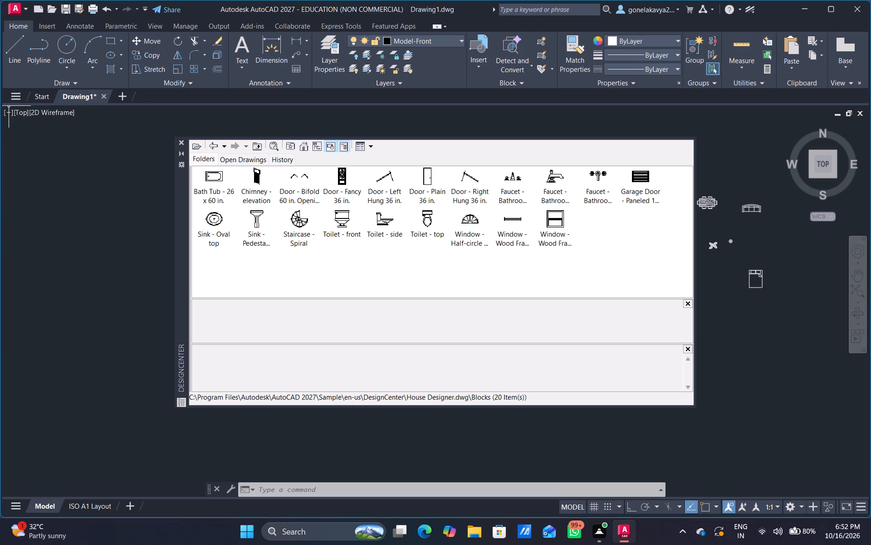
Insert the Range-Oven - 30 in top block from DesignCenter's Kitchens.dwg beside the bed block.
left_click(209, 146)
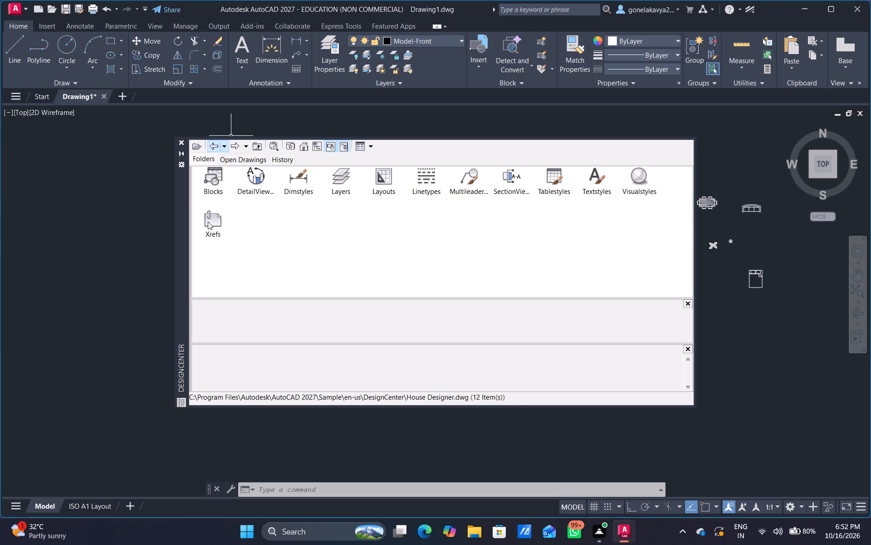
left_click(214, 146)
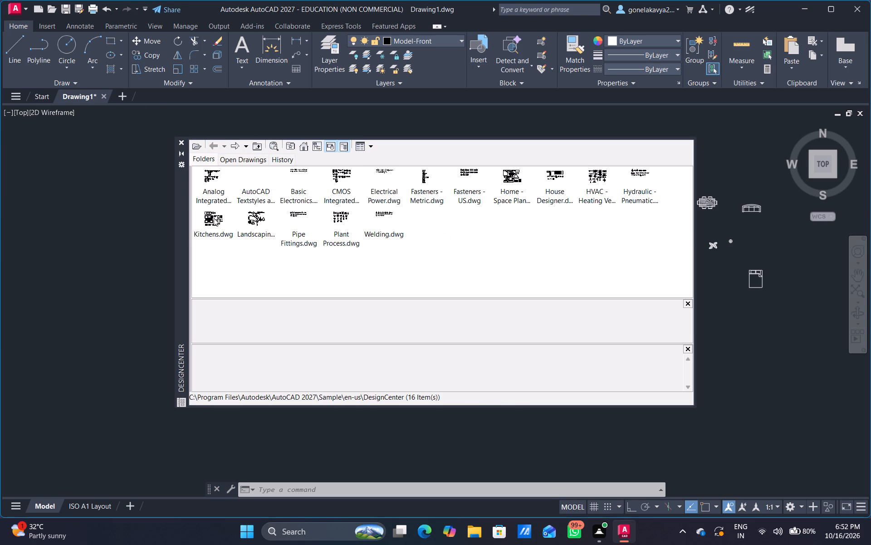
double_click(214, 219)
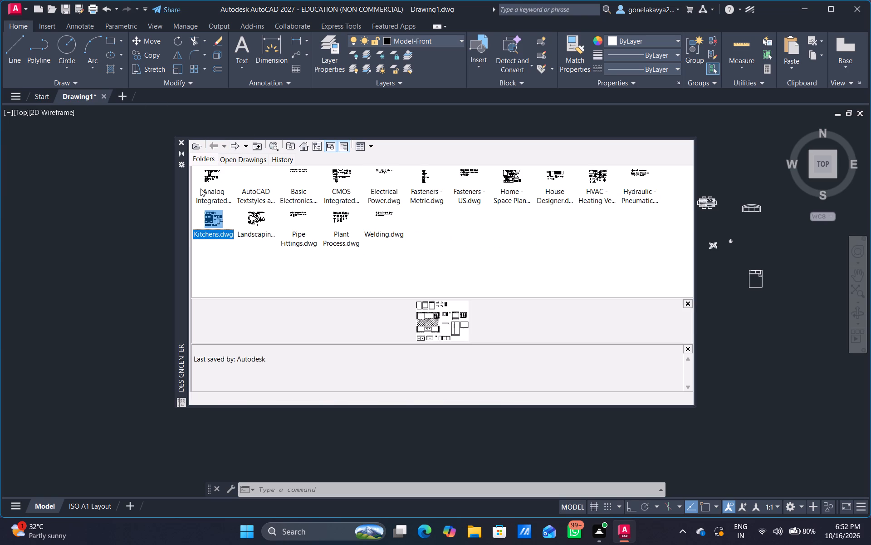
double_click(201, 177)
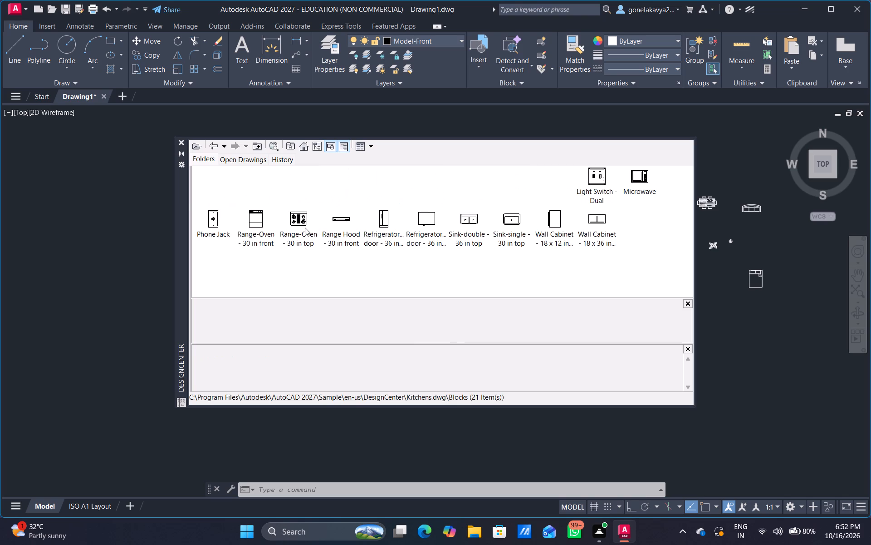
left_click_drag(305, 228, 706, 268)
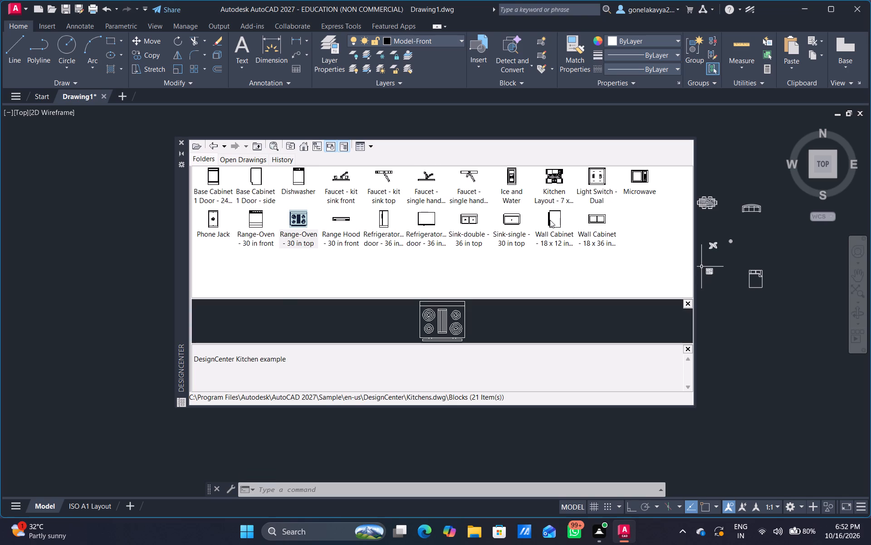
Insert the Sink-double - 36 in top and Microwave blocks from Kitchens.dwg near the range and bed, and close DesignCenter.
left_click_drag(463, 222, 704, 302)
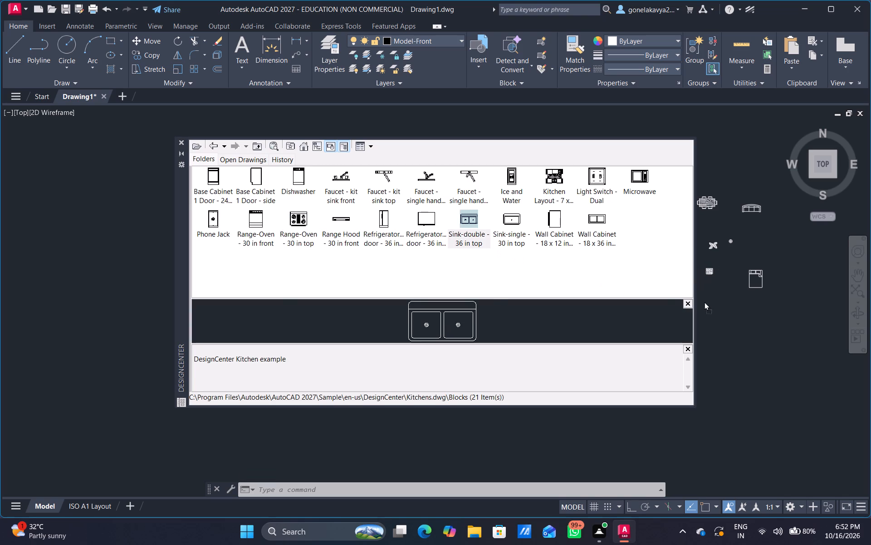
left_click_drag(704, 302, 709, 288)
left_click_drag(635, 178, 749, 252)
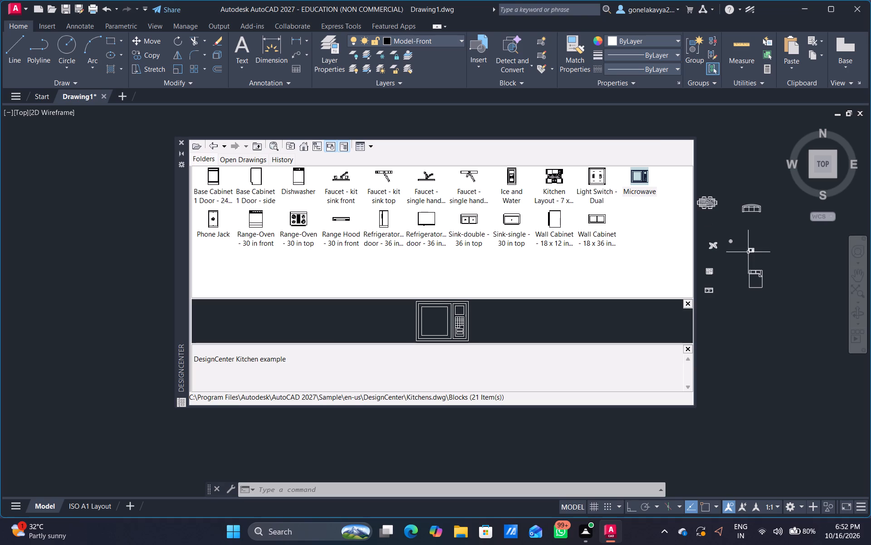
left_click(181, 145)
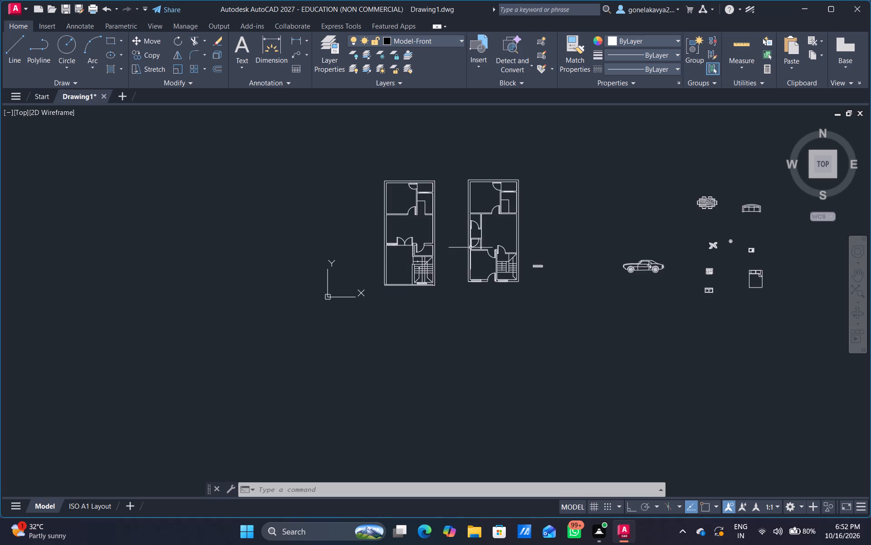
Rotate the car block 90° with Ortho on so that it stands vertically.
scroll(455, 241, "up", 2)
middle_click_drag(455, 239, 457, 262)
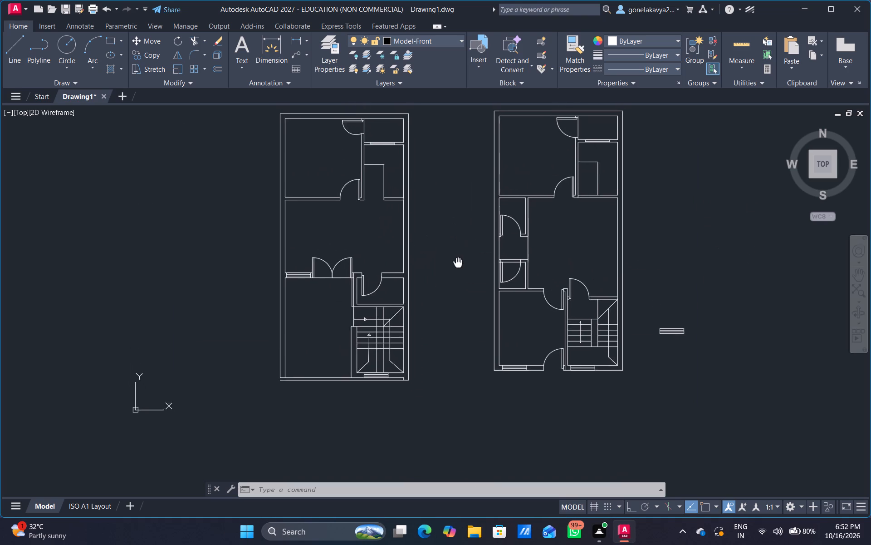
middle_click_drag(457, 262, 436, 226)
scroll(693, 273, "down", 1)
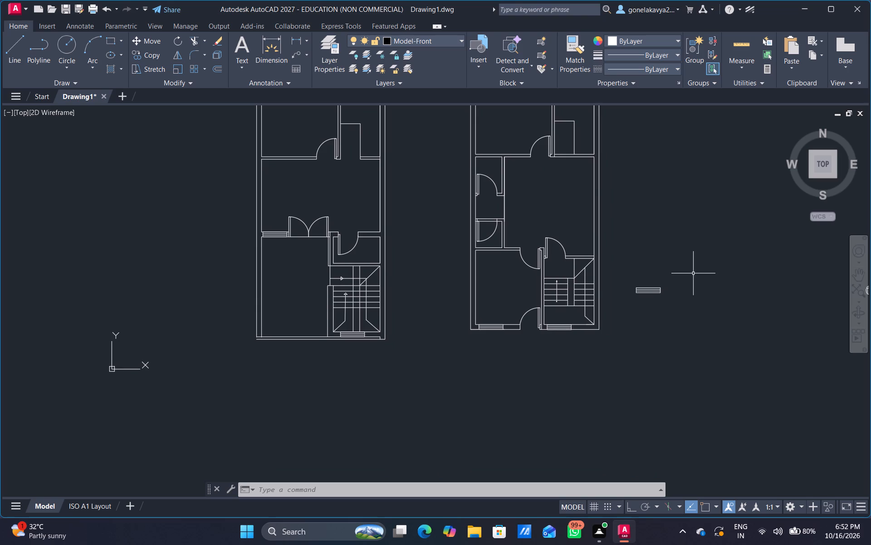
middle_click_drag(719, 282, 432, 280)
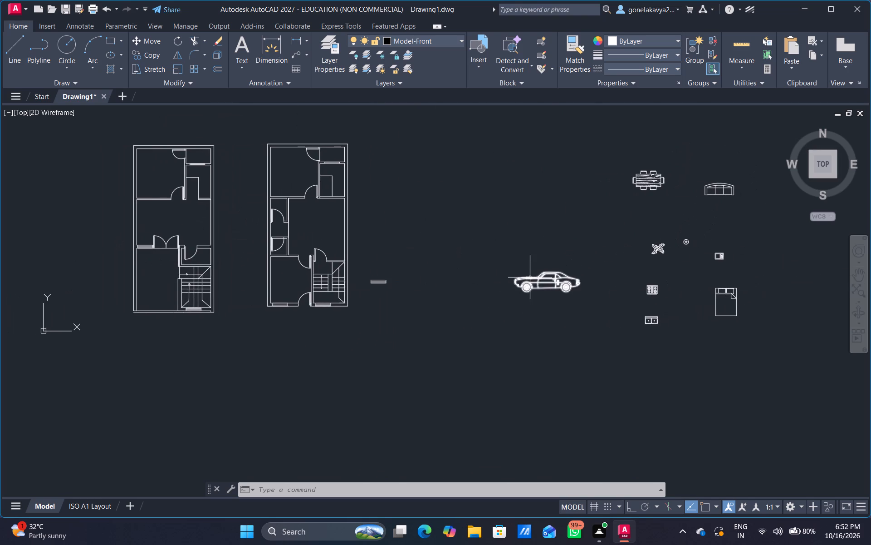
left_click(551, 280)
right_click(551, 280)
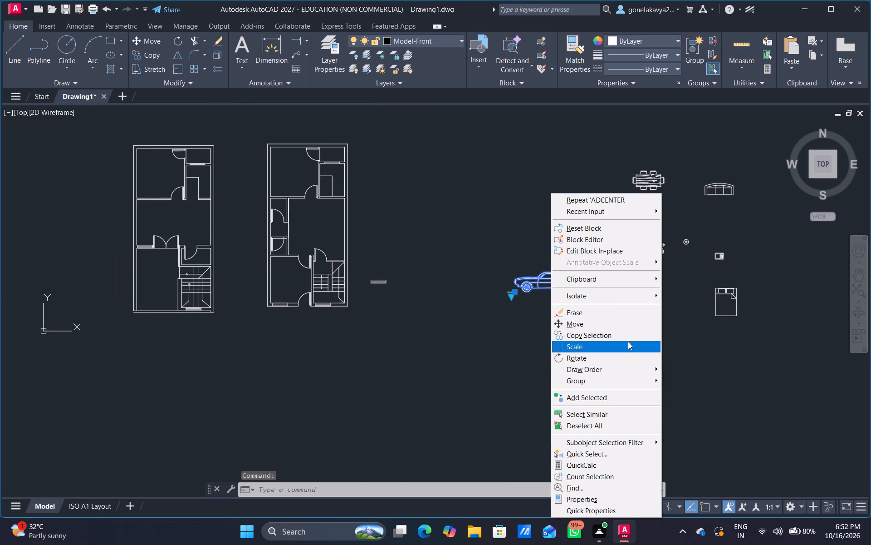
left_click(628, 355)
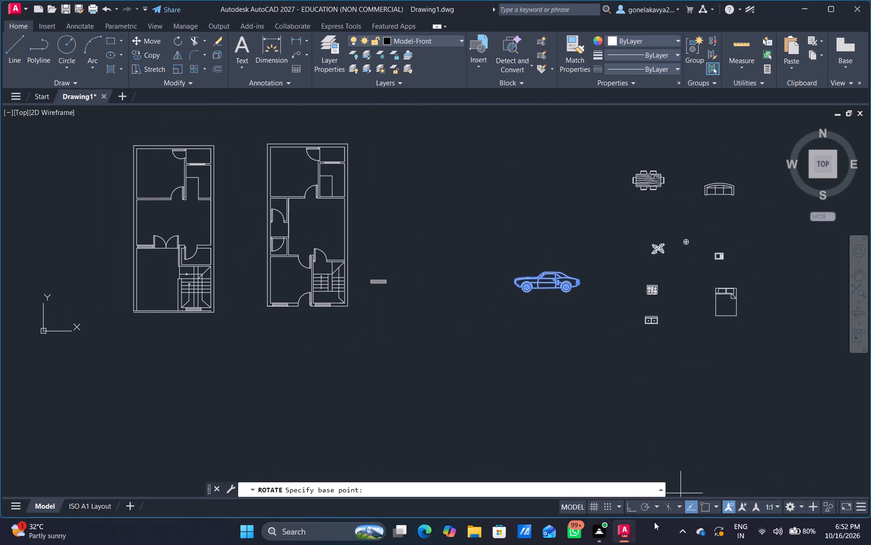
left_click_drag(628, 508, 629, 503)
left_click(602, 350)
left_click(602, 256)
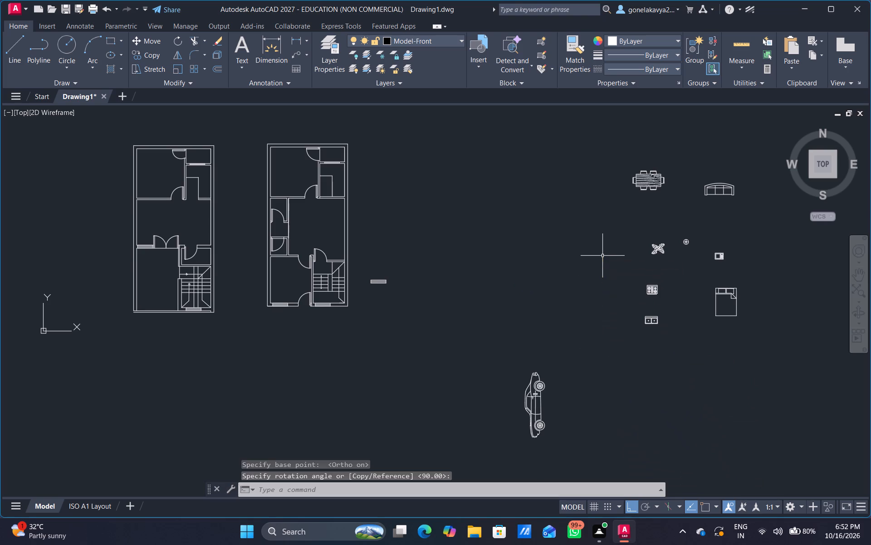
Move the rotated car block with Ortho off to just below the parking space of the left-hand floor plan.
left_click(532, 399)
right_click(532, 399)
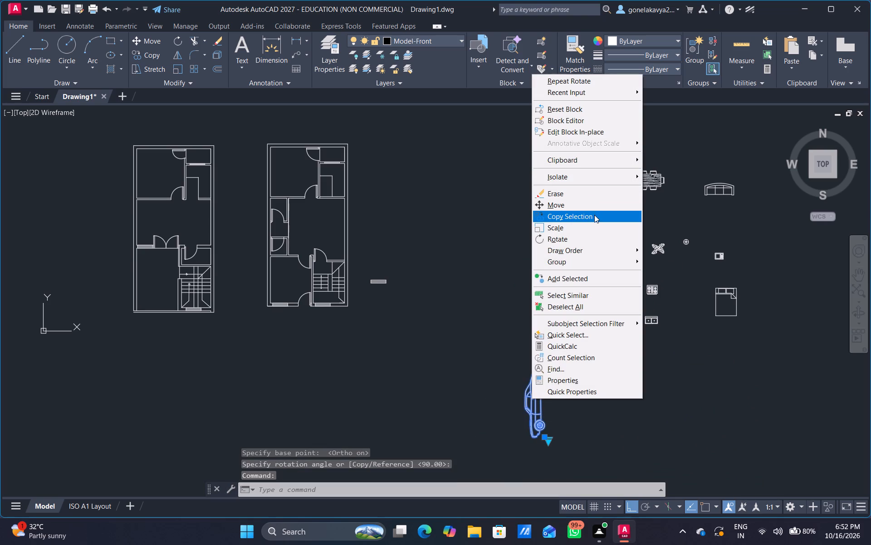
left_click(592, 206)
left_click(565, 334)
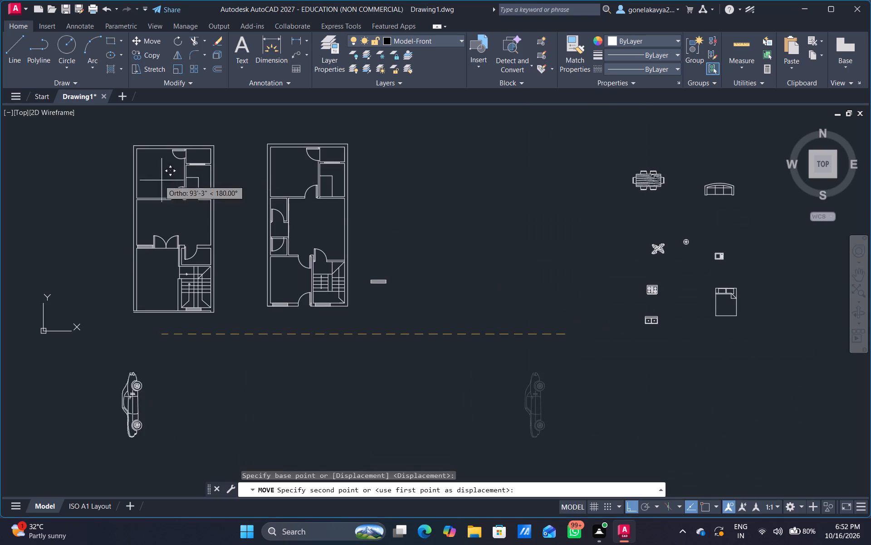
left_click(635, 508)
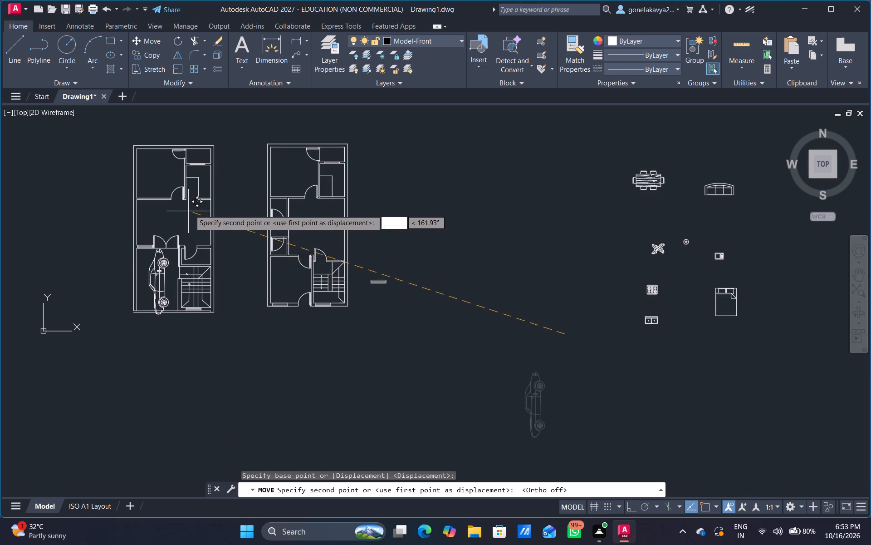
left_click(185, 280)
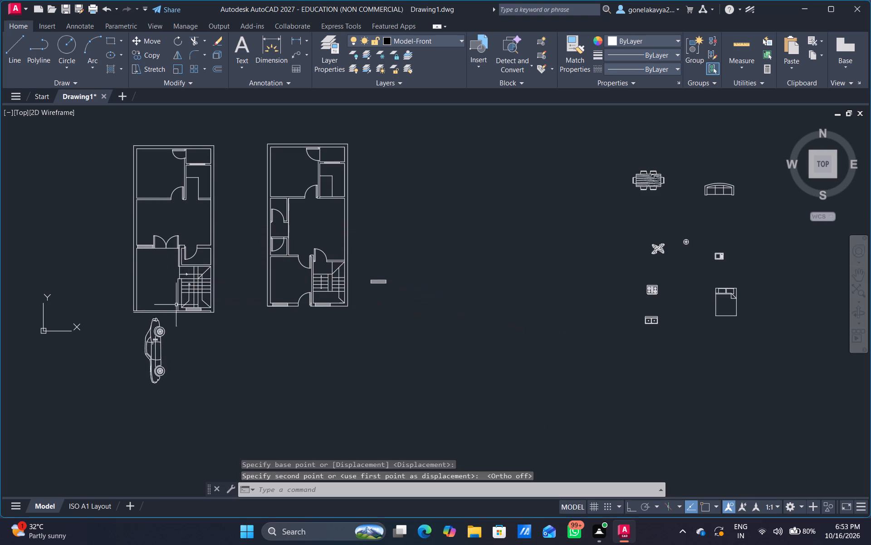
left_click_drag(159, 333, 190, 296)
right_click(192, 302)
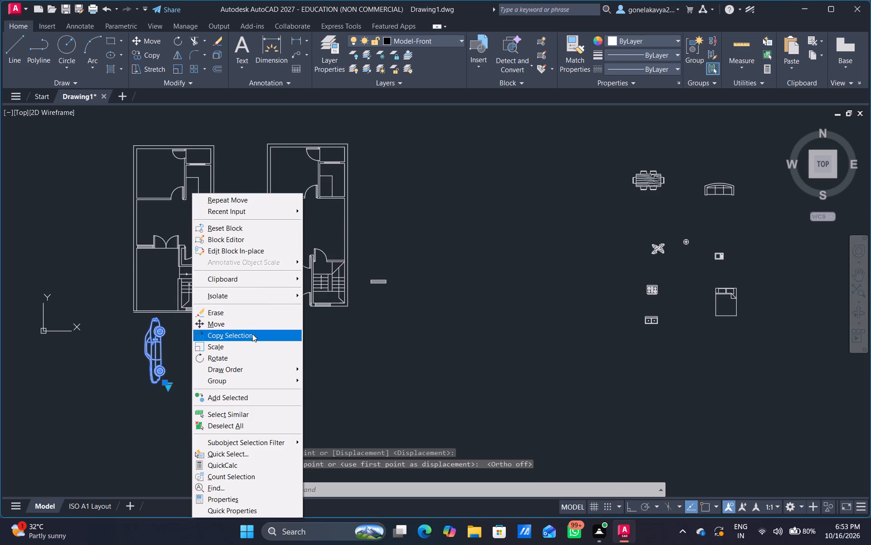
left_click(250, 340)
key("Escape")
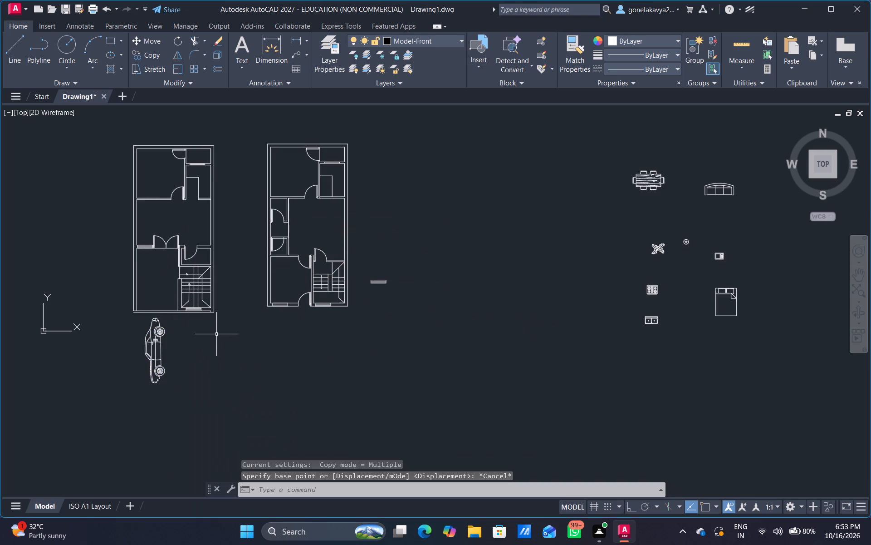
Scale the car block down slightly, freehand, so that it suits the parking space above it.
left_click(150, 344)
right_click(150, 344)
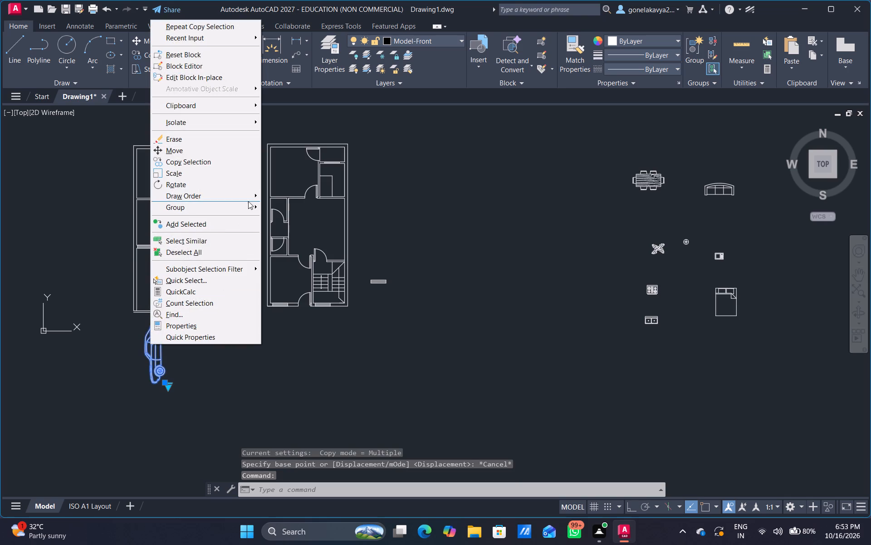
left_click(242, 178)
left_click_drag(207, 357, 204, 352)
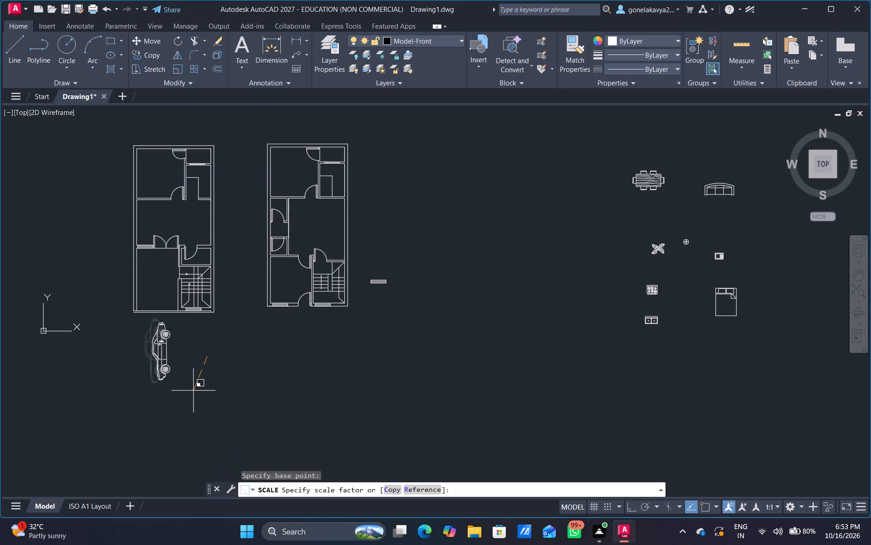
left_click(193, 391)
Move the car block up into the parking space beside the staircase in the left-hand floor plan.
left_click(168, 370)
right_click(174, 367)
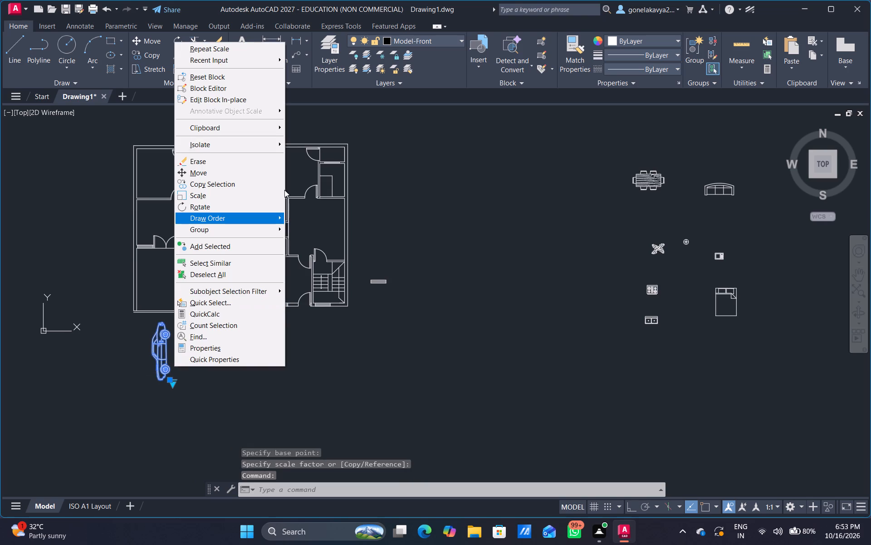
left_click(262, 171)
middle_click_drag(266, 336, 648, 312)
left_click_drag(552, 331, 550, 319)
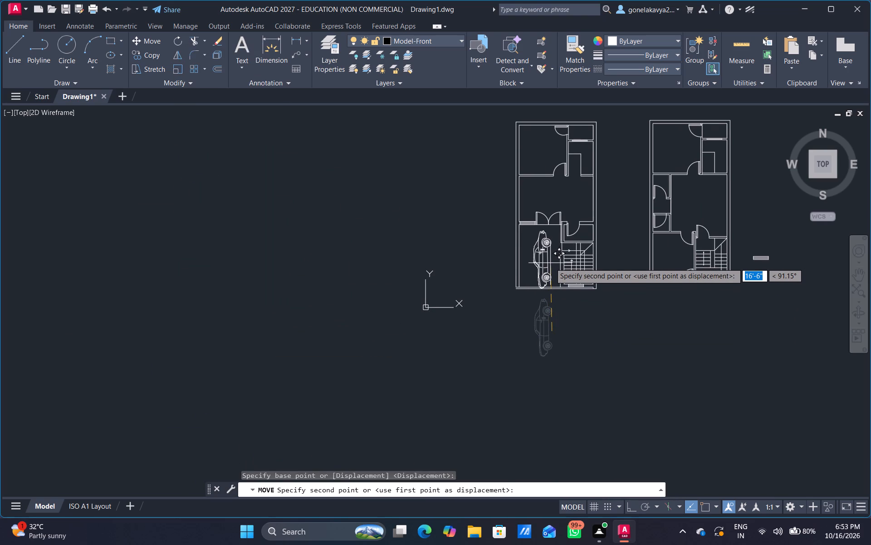
left_click(550, 259)
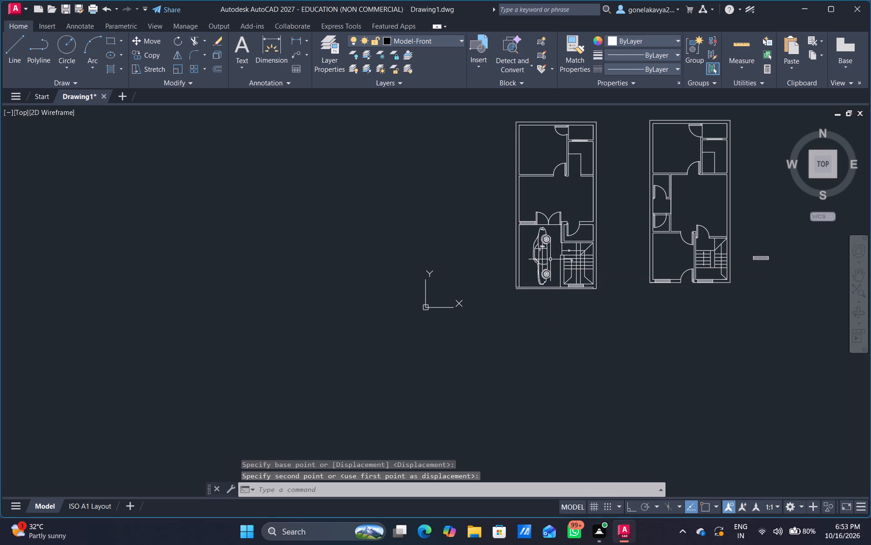
Copy the whole group of furniture and kitchen blocks to the outer side of each of the two floor plans.
middle_click_drag(618, 336, 455, 366)
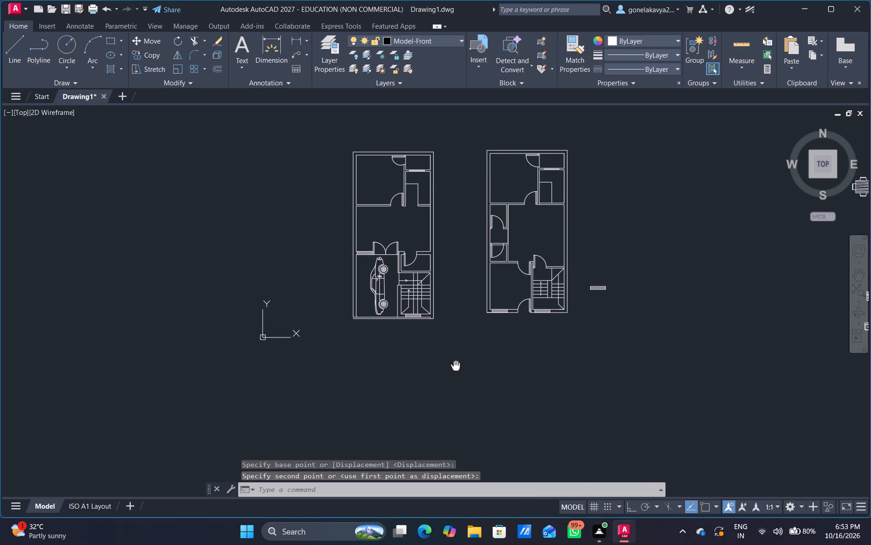
middle_click_drag(455, 366, 457, 366)
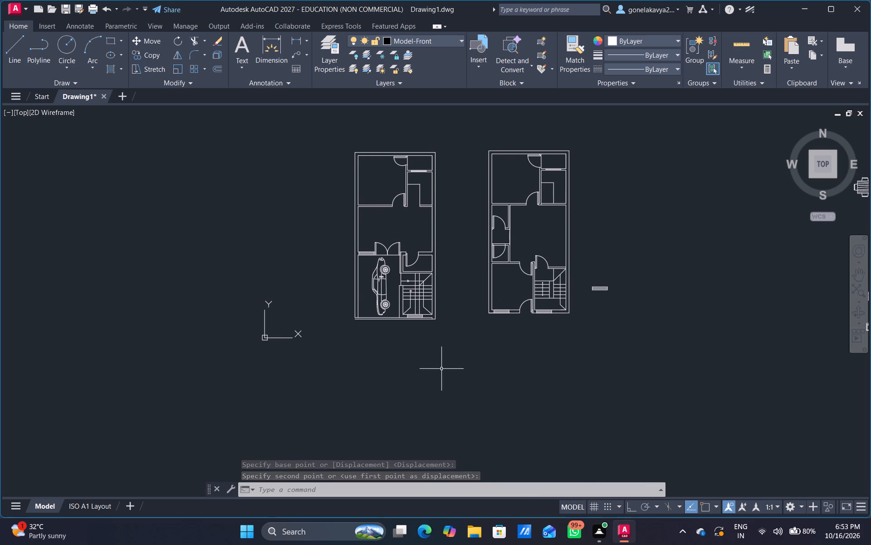
middle_click_drag(397, 279, 440, 312)
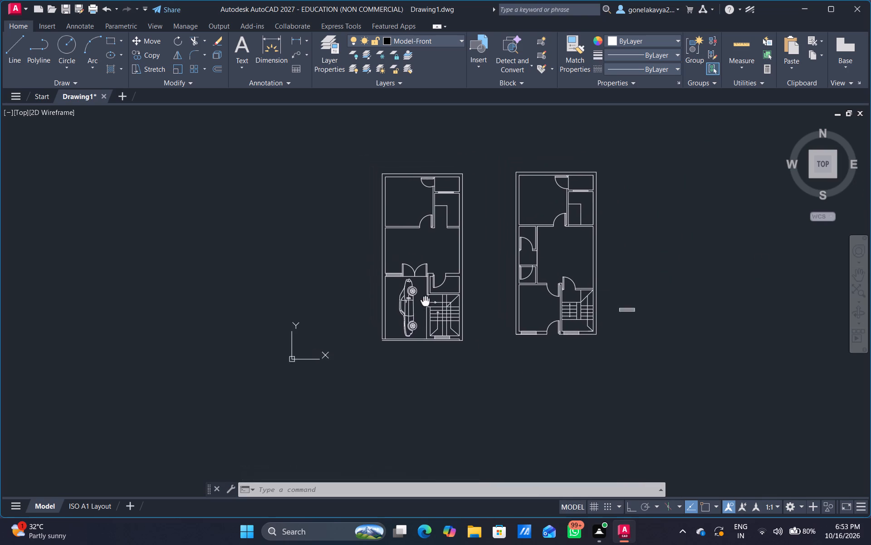
middle_click_drag(440, 312, 462, 367)
scroll(690, 350, "up", 1)
middle_click_drag(695, 352, 416, 271)
scroll(429, 289, "down", 3)
left_click_drag(595, 331, 477, 301)
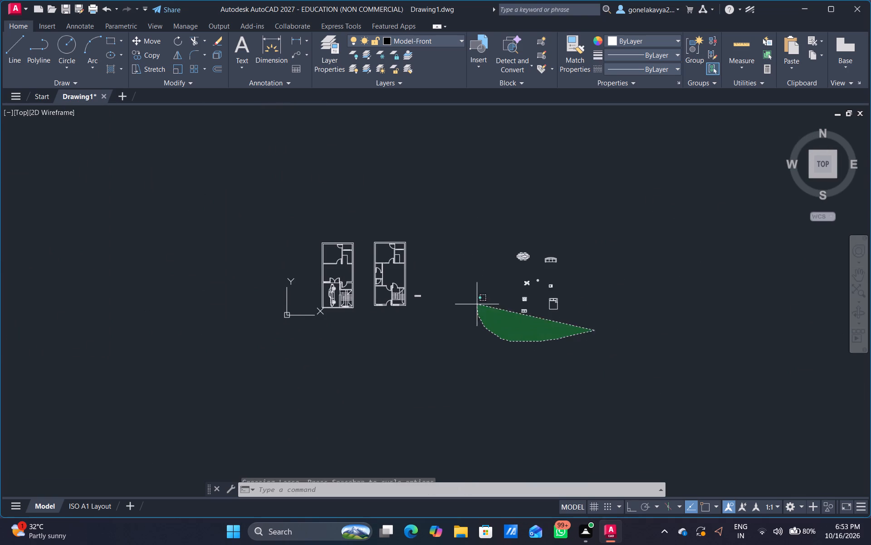
left_click_drag(477, 301, 570, 225)
right_click(570, 225)
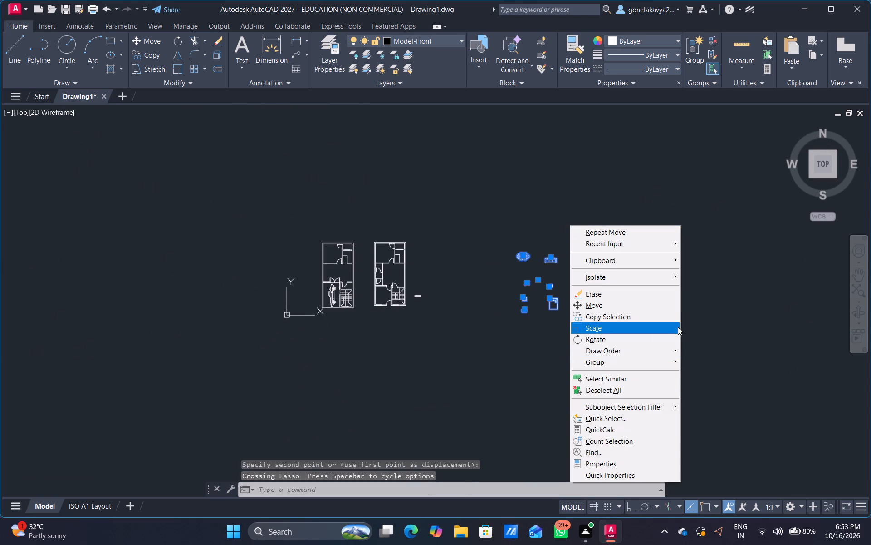
left_click(672, 320)
left_click_drag(621, 339, 599, 341)
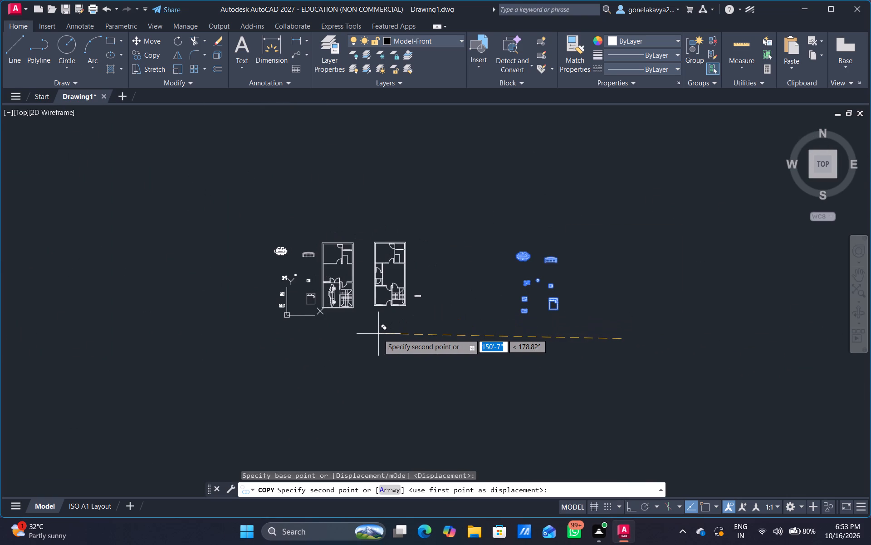
left_click(370, 332)
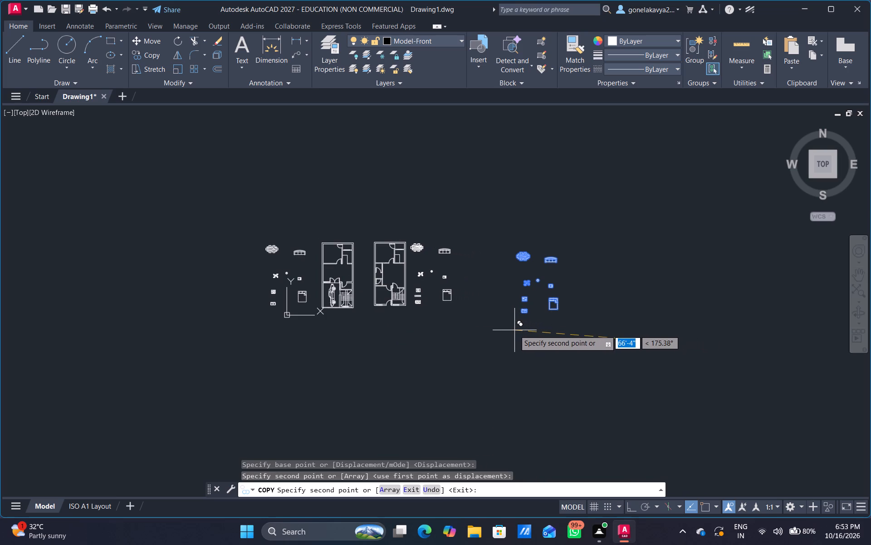
left_click(516, 330)
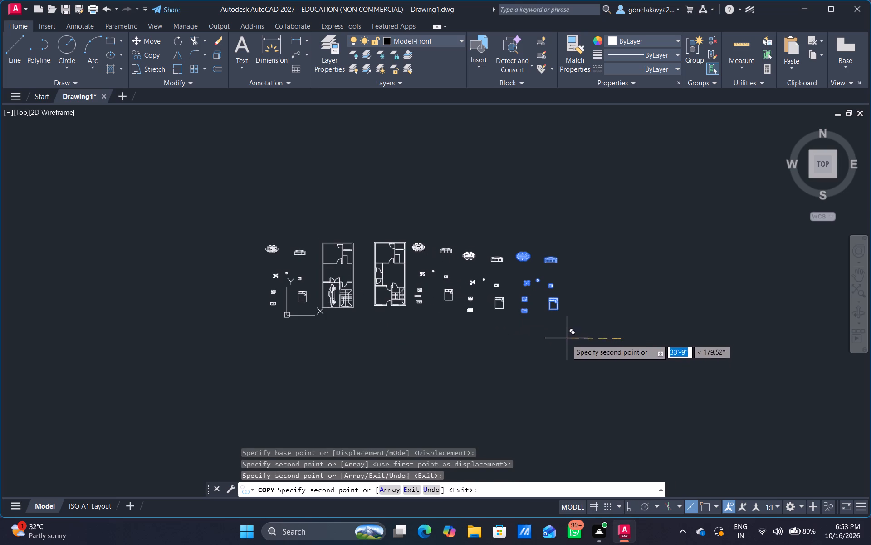
key("Escape")
Erase the original group of furniture and kitchen blocks farthest from the plans.
left_click_drag(602, 343, 612, 206)
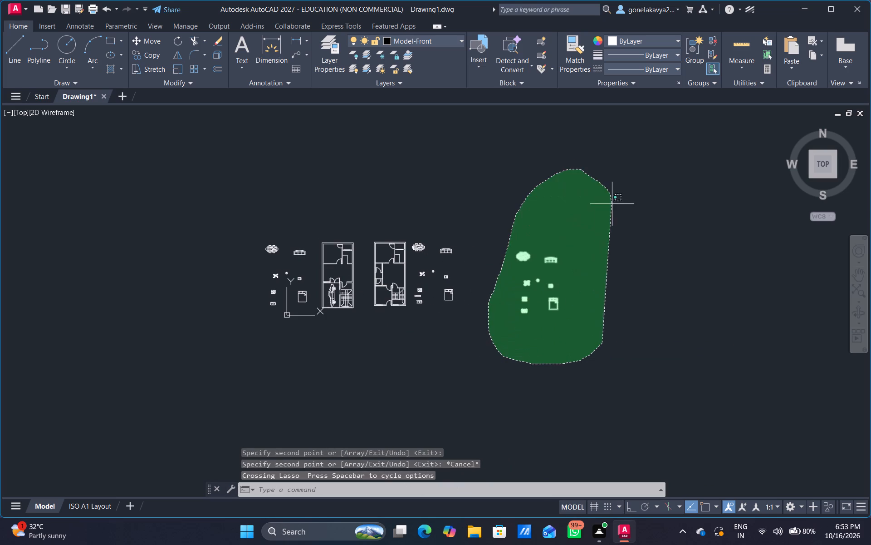
left_click_drag(612, 206, 612, 228)
key("Delete")
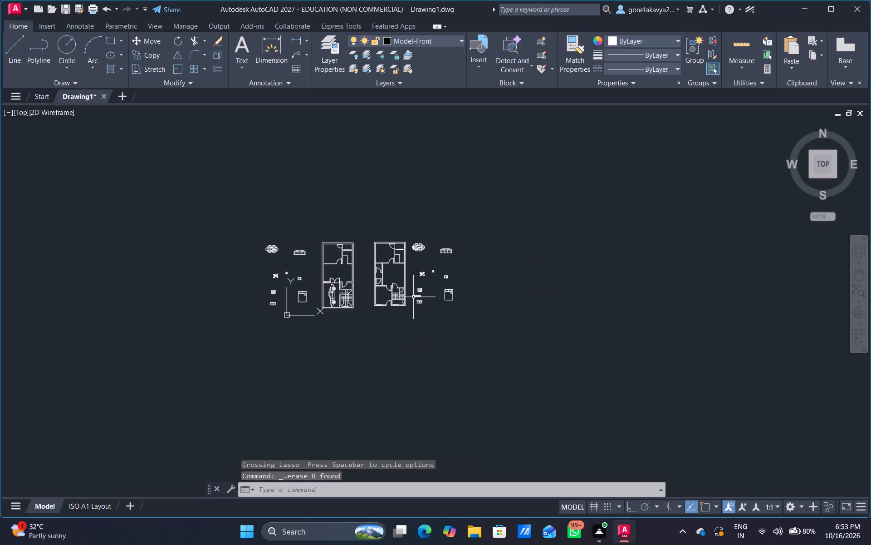
Scale the bed block on the outer side of the right-hand floor plan up slightly, freehand.
scroll(416, 291, "up", 2)
middle_click_drag(424, 290, 466, 304)
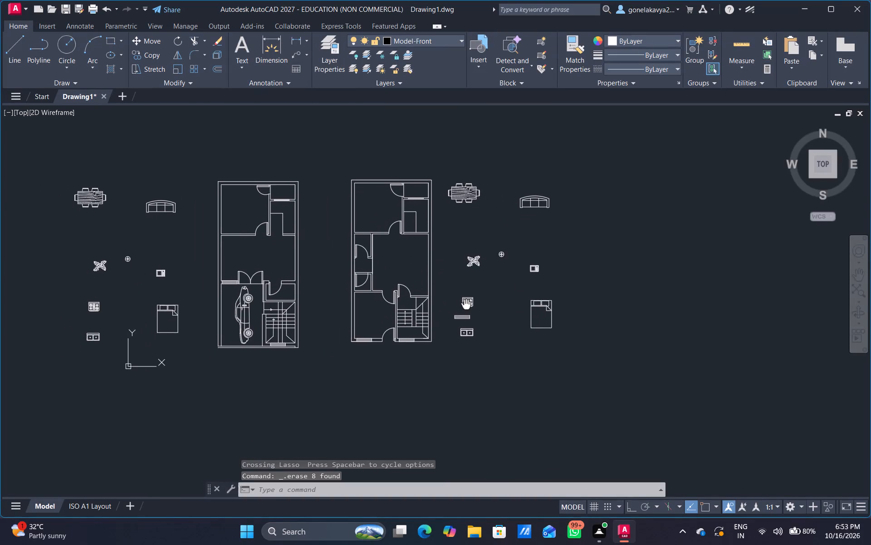
middle_click_drag(466, 304, 449, 304)
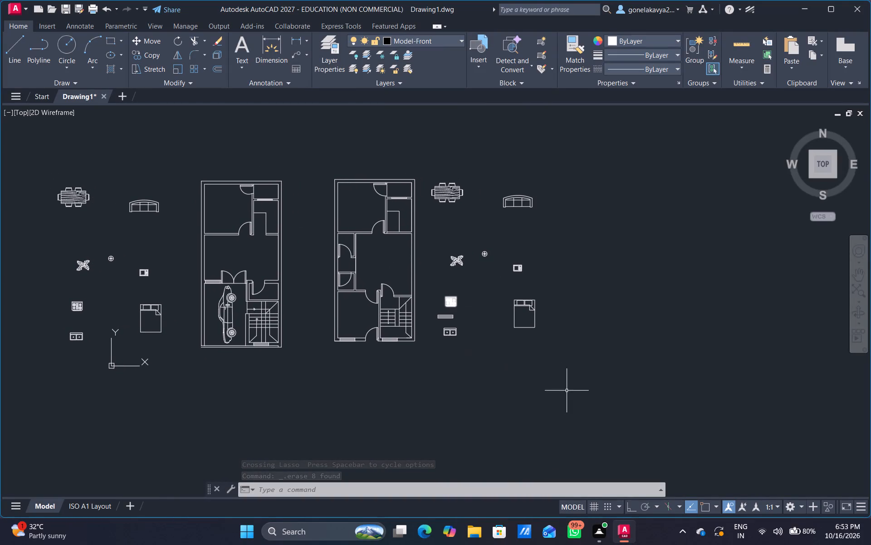
left_click_drag(568, 381, 555, 290)
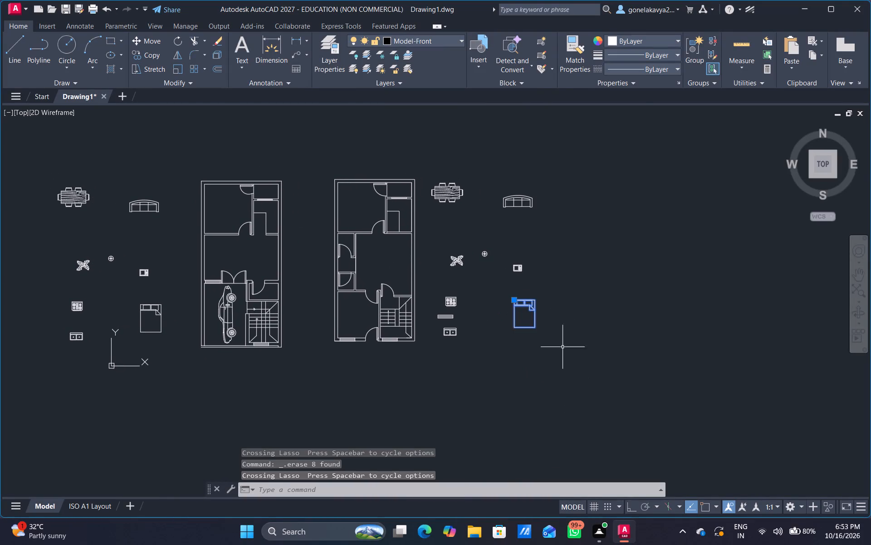
right_click(533, 348)
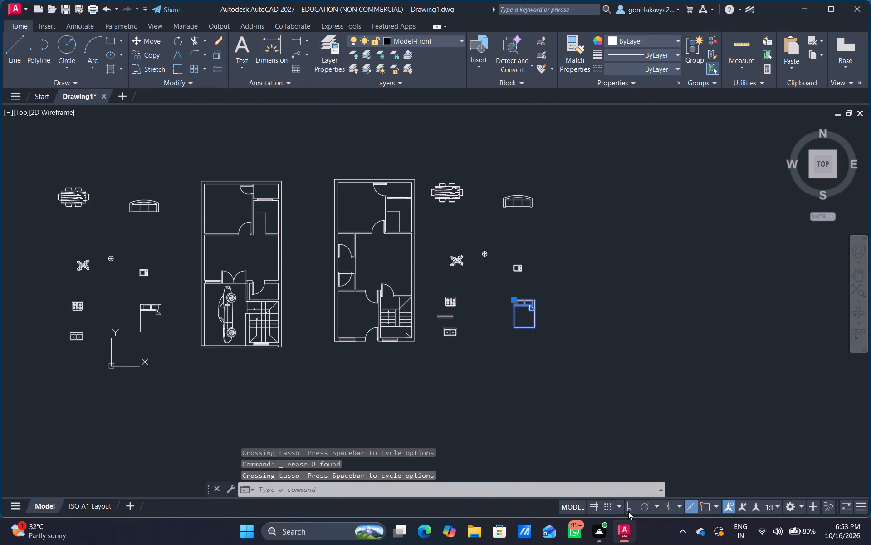
left_click(628, 511)
right_click(567, 296)
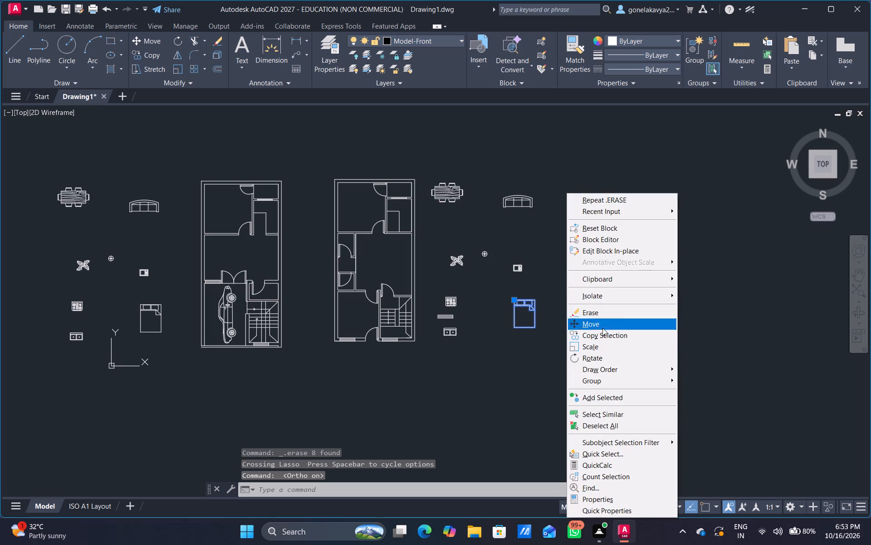
left_click_drag(608, 357, 619, 352)
left_click_drag(662, 317, 665, 311)
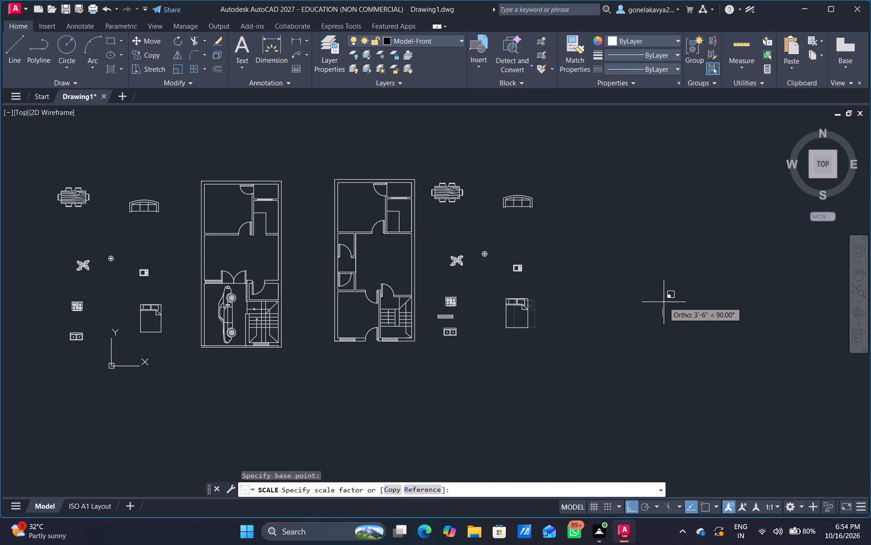
left_click(661, 302)
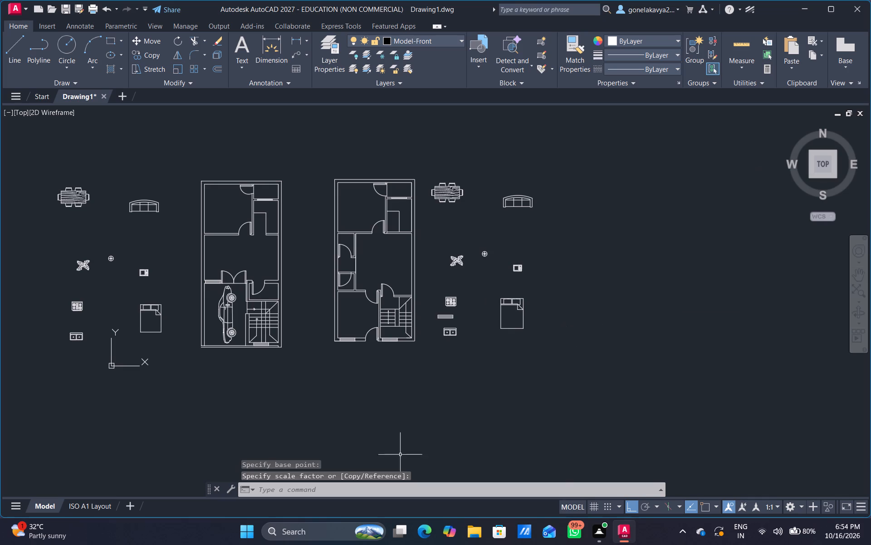
Rotate the enlarged bed block by 90 degrees so that its pillows face the left.
left_click(519, 304)
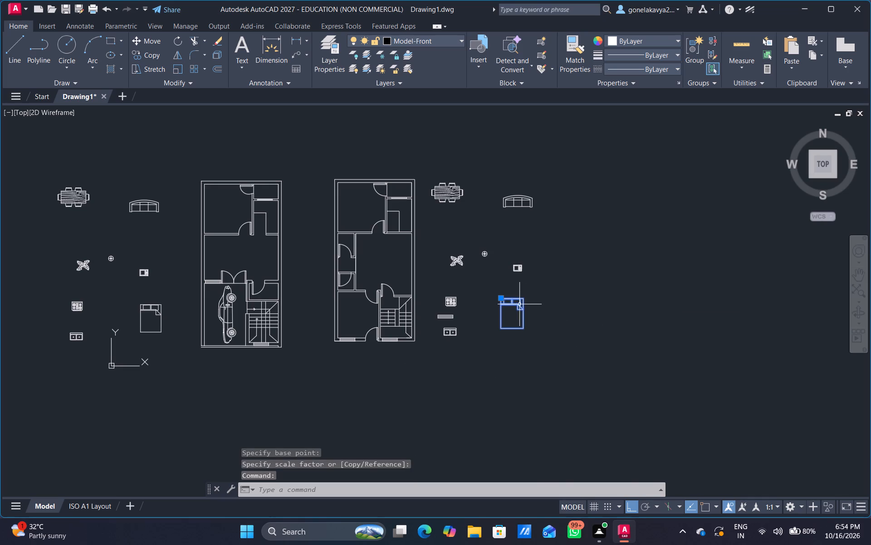
right_click(519, 304)
left_click(536, 354)
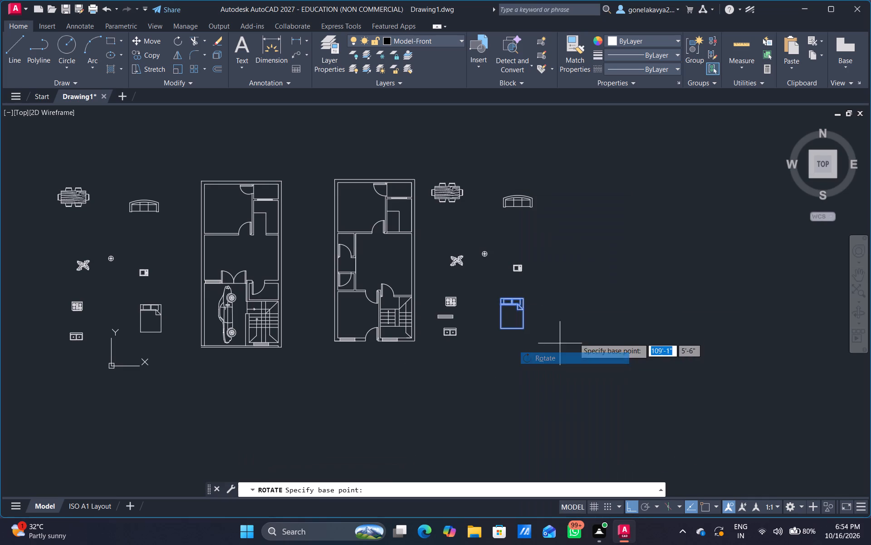
left_click(586, 333)
left_click(599, 272)
Copy the rotated bed block into the upper bedroom of the right-hand floor plan.
left_click(551, 404)
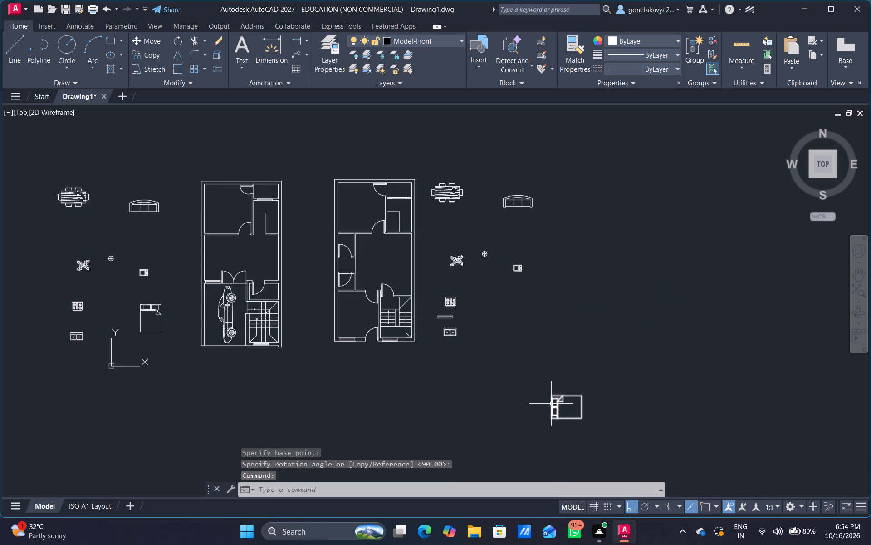
right_click(551, 403)
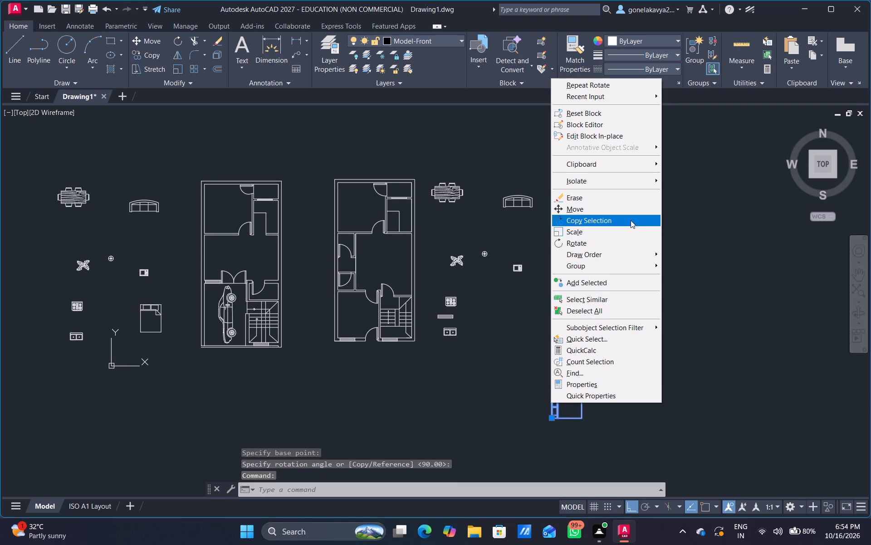
left_click(631, 220)
left_click(553, 328)
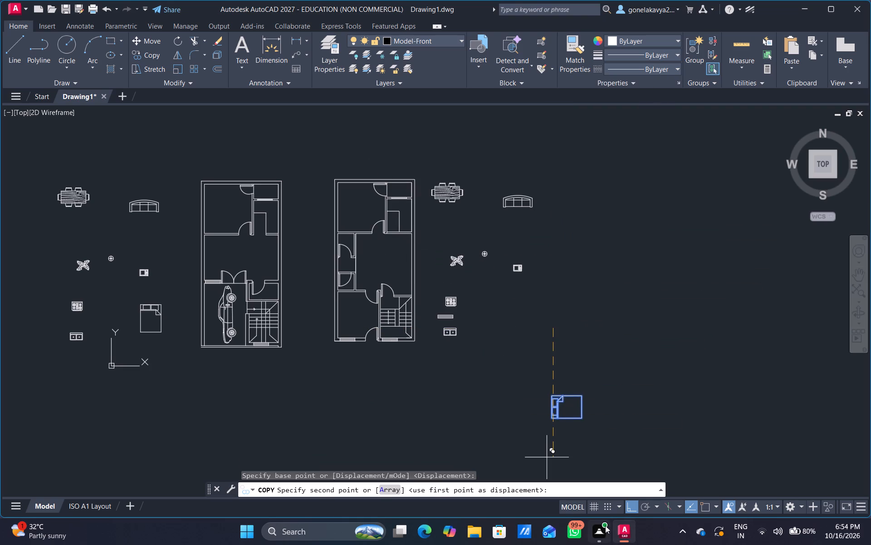
left_click(631, 501)
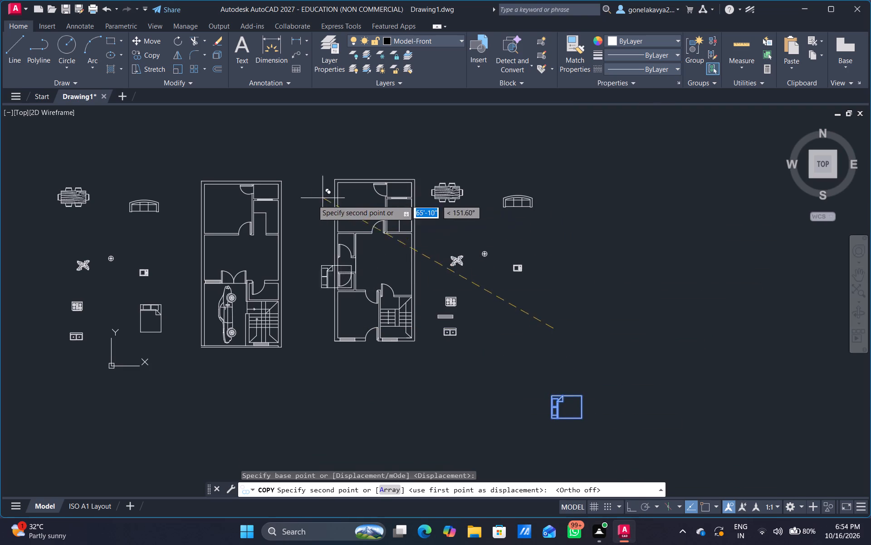
middle_click_drag(350, 192, 371, 264)
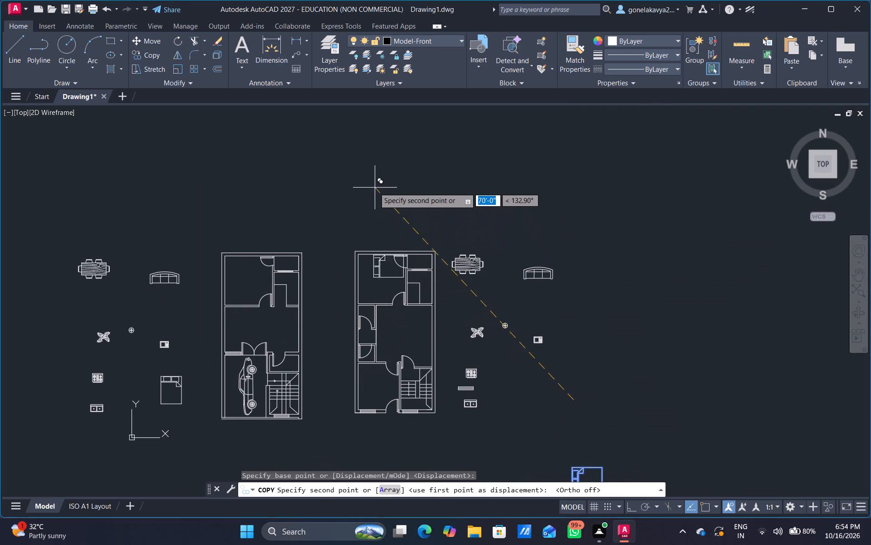
scroll(364, 207, "up", 3)
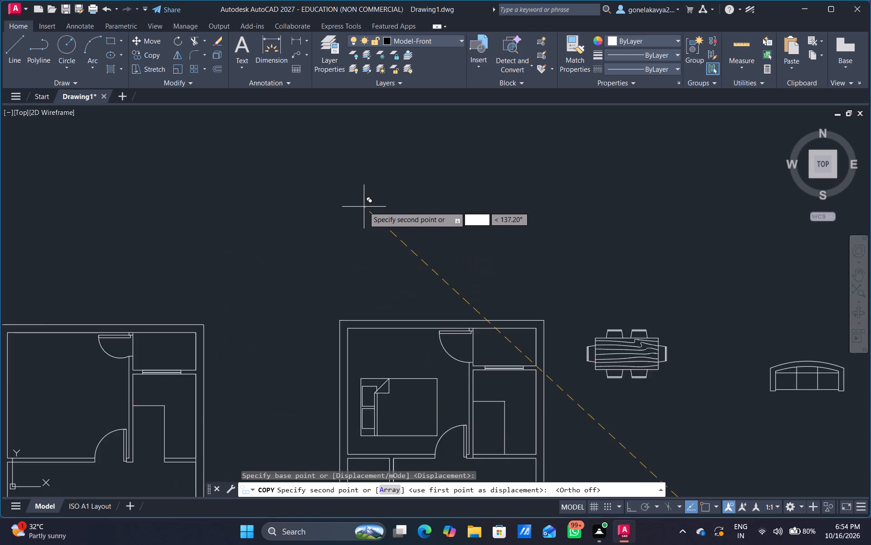
scroll(364, 207, "down", 1)
middle_click_drag(364, 207, 363, 114)
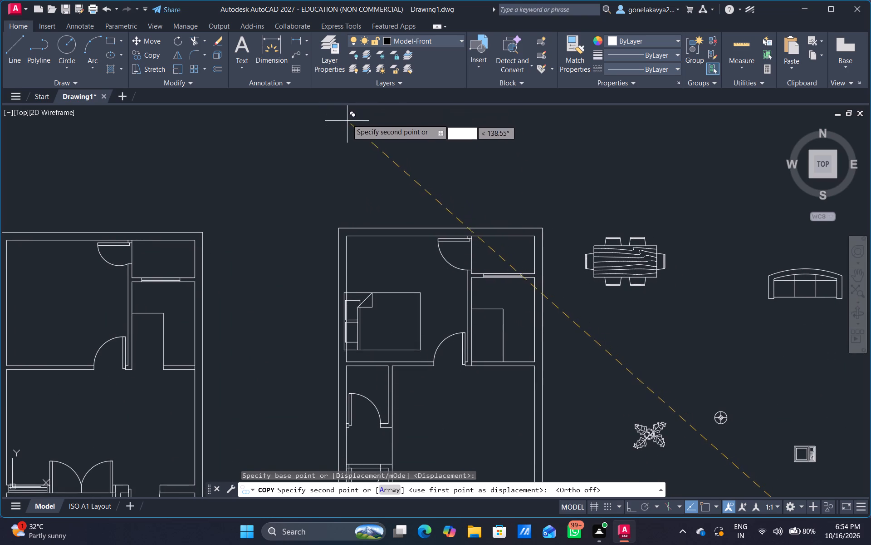
scroll(343, 120, "down", 1)
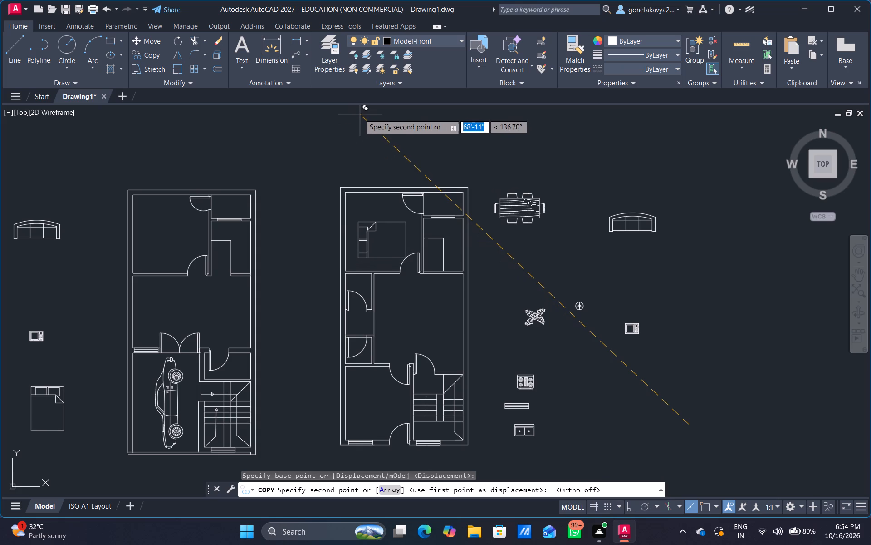
left_click(360, 112)
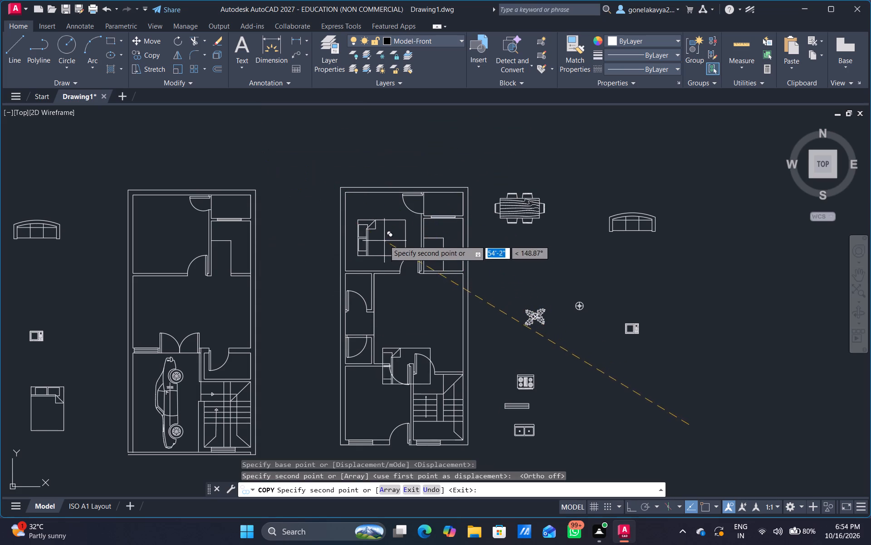
key("Escape")
Copy the bed from the right-hand plan into the left-hand plan's upper bedroom, with its head against the left wall.
scroll(382, 234, "up", 2)
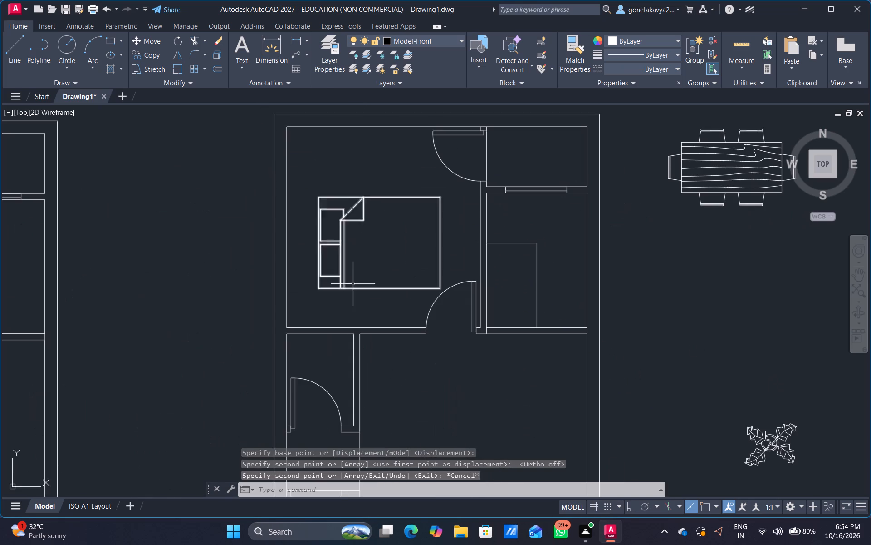
left_click(344, 288)
right_click(343, 288)
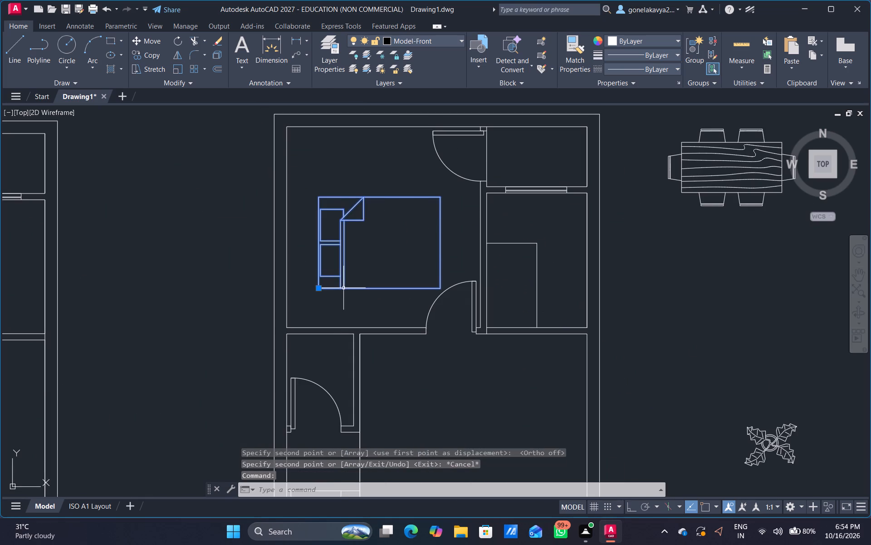
left_click(398, 332)
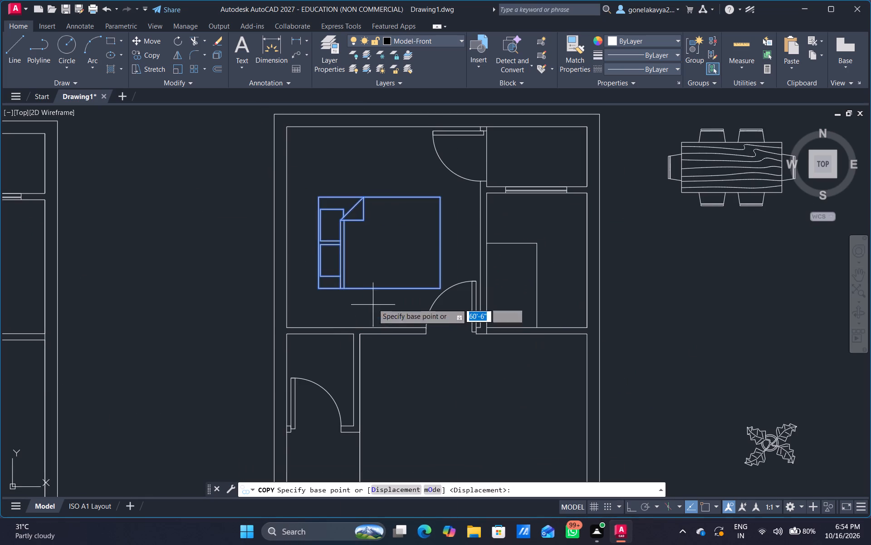
left_click(373, 302)
scroll(111, 295, "down", 2)
middle_click(257, 297)
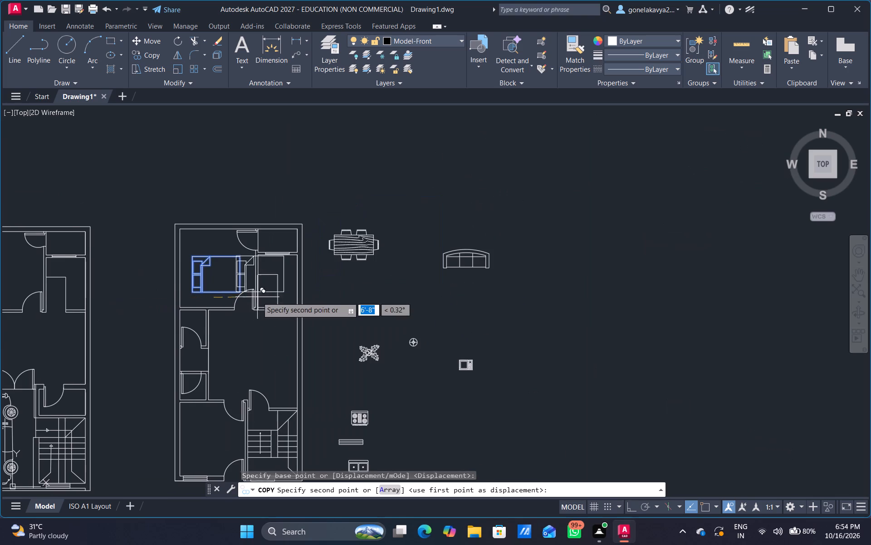
middle_click_drag(99, 277, 382, 300)
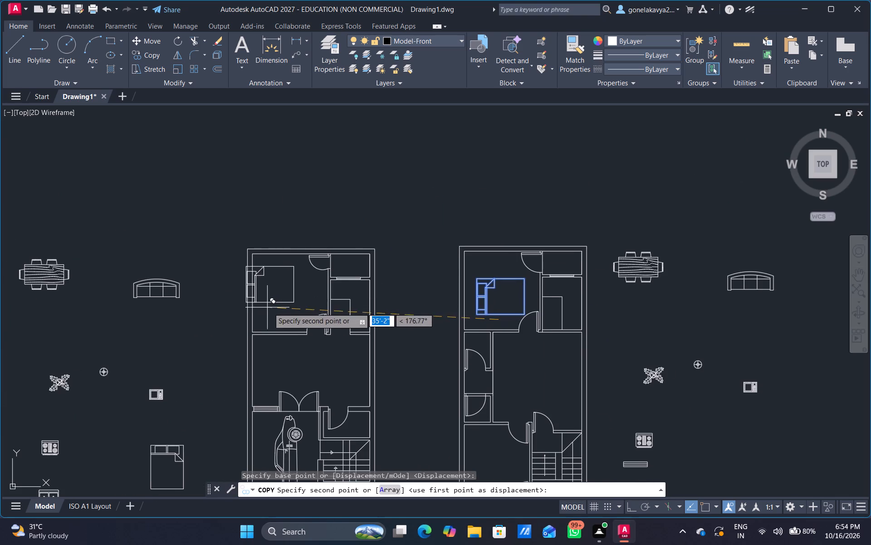
scroll(282, 317, "up", 3)
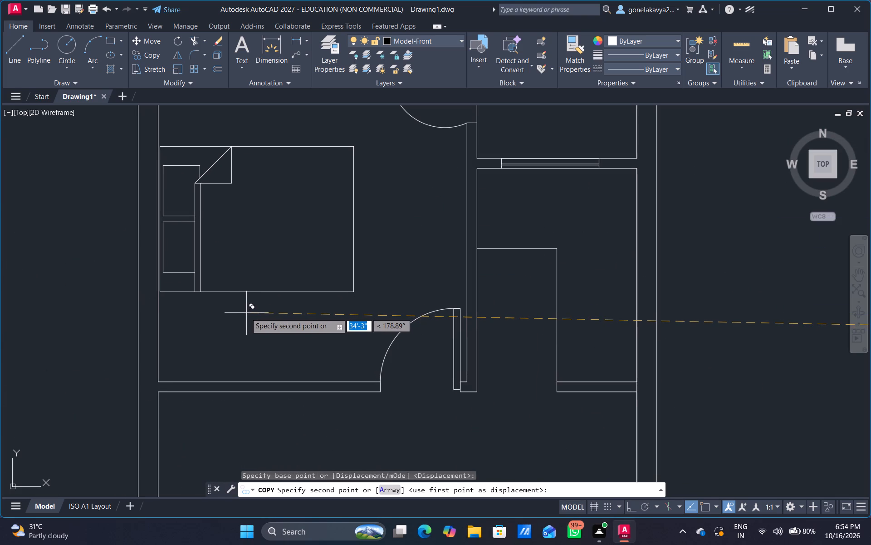
left_click(245, 313)
scroll(277, 351, "down", 2)
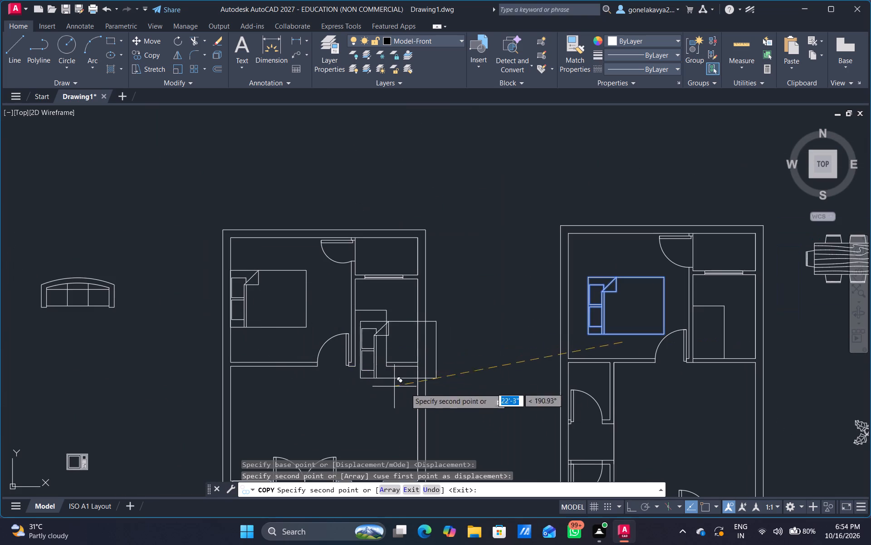
key("Escape")
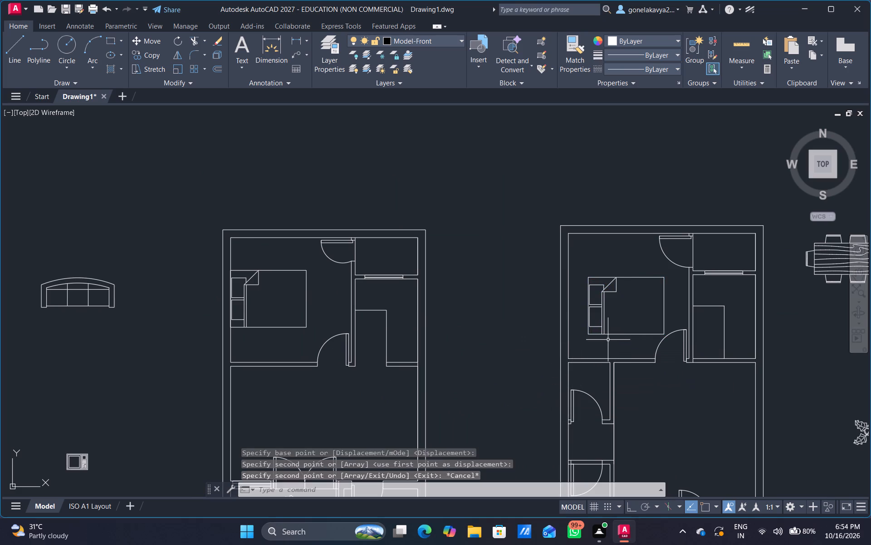
Move the bed in the right-hand plan's upper bedroom so that its head sits against the left wall.
left_click(606, 336)
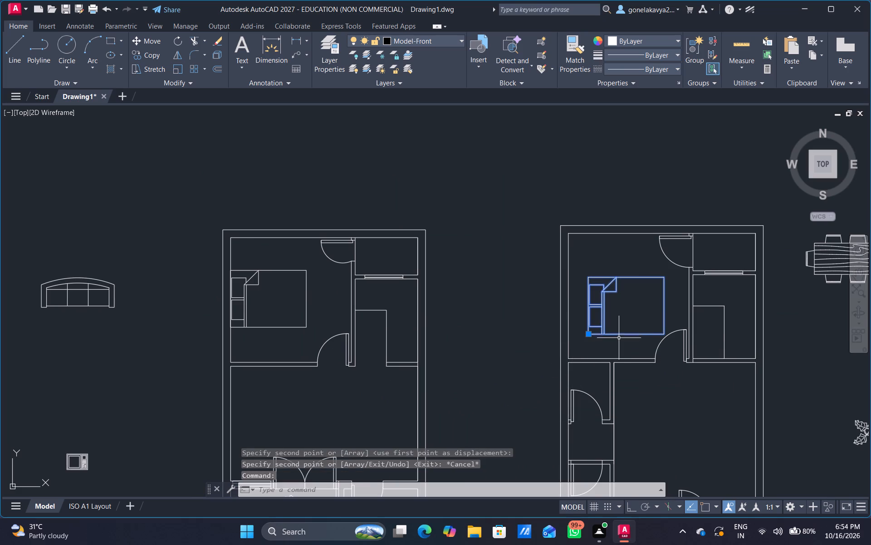
right_click(621, 334)
left_click(681, 139)
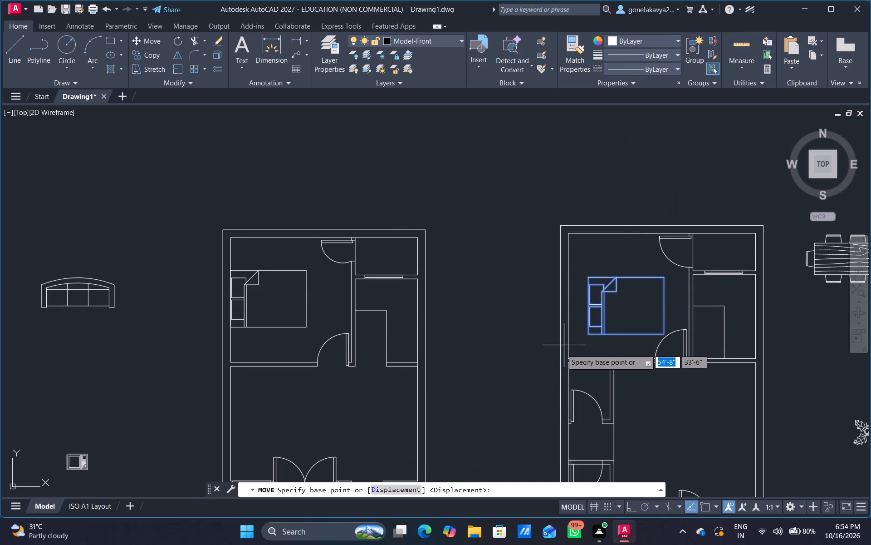
left_click(580, 340)
scroll(562, 331, "up", 3)
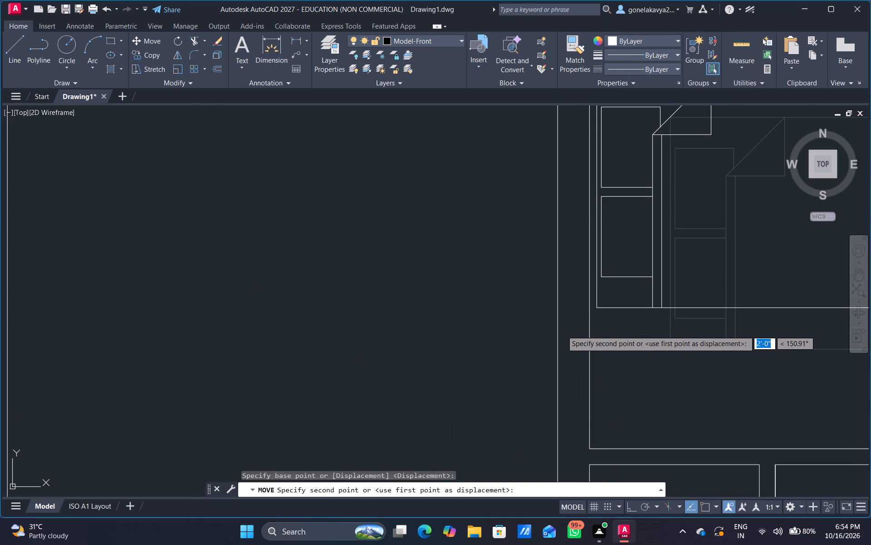
left_click(554, 328)
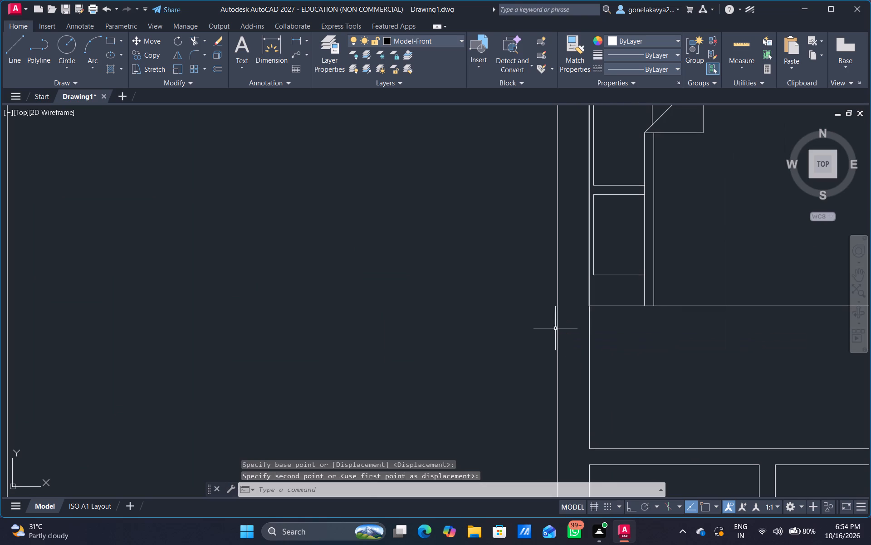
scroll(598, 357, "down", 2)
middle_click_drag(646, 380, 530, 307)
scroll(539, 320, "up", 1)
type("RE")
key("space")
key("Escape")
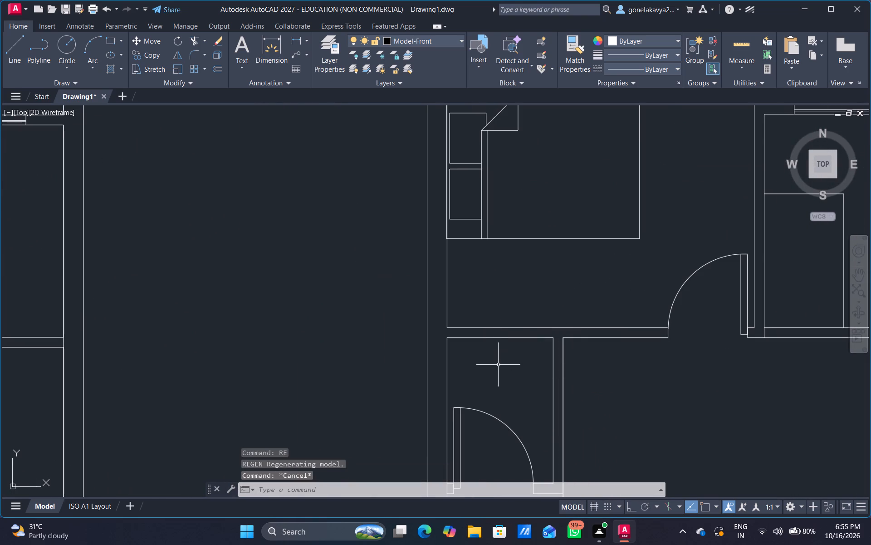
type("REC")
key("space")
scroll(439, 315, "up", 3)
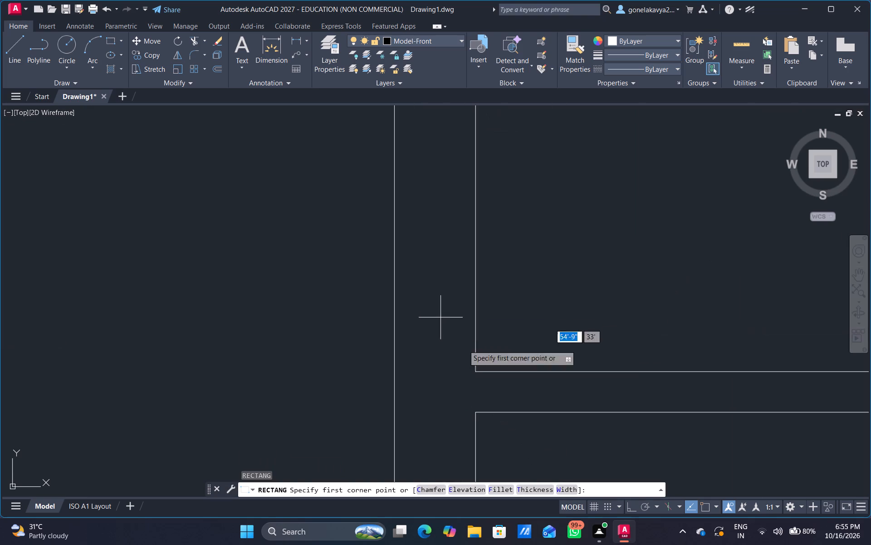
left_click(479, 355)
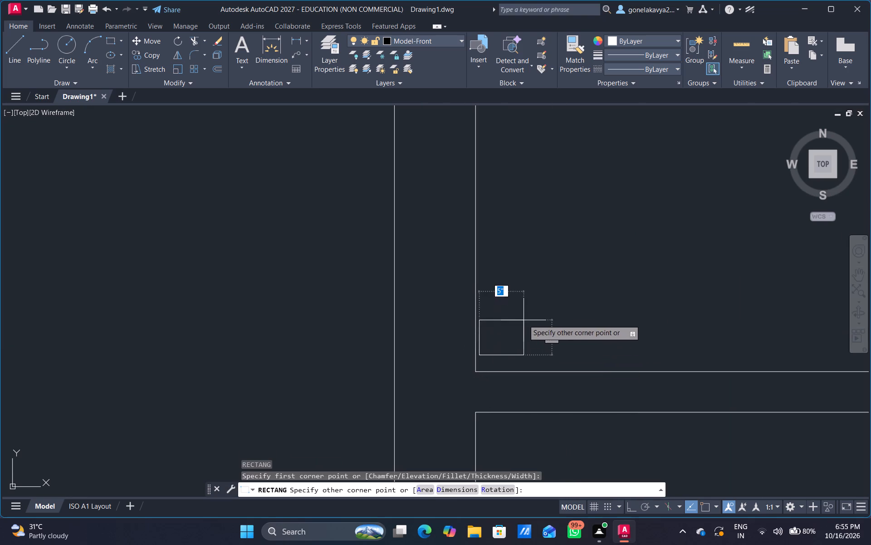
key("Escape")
Draw a rectangle about 8'-2" by 1'-8" along the bottom wall of the right-hand plan's upper bedroom, from its lower-left corner.
type("REC")
key("space")
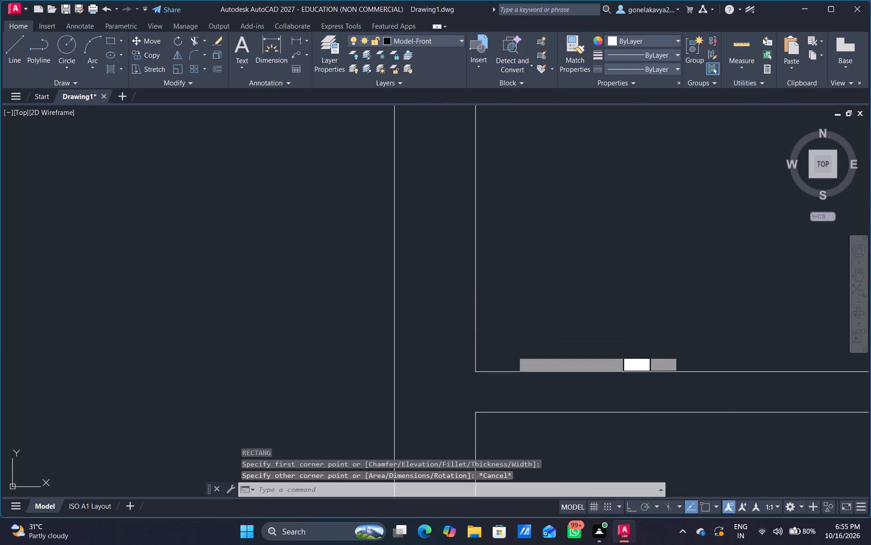
left_click(475, 371)
scroll(802, 234, "down", 2)
middle_click_drag(802, 234, 771, 243)
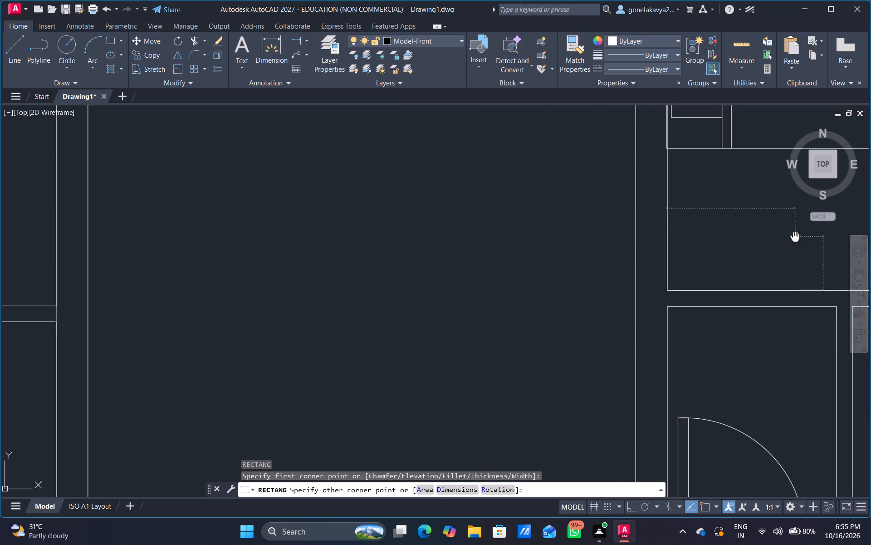
middle_click_drag(771, 243, 317, 275)
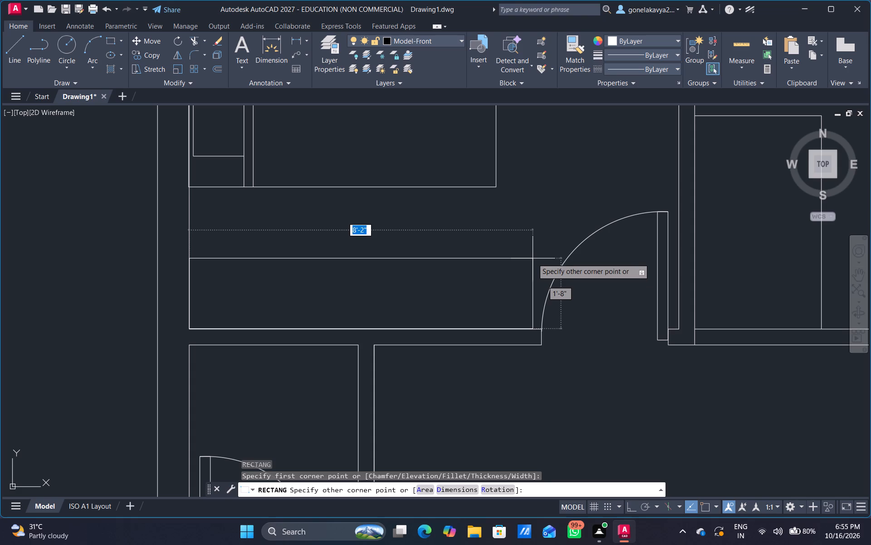
left_click(533, 258)
Draw a narrow rectangle about 5" by 2'-8" against the right wall of the same bedroom, between the two doors.
key("space")
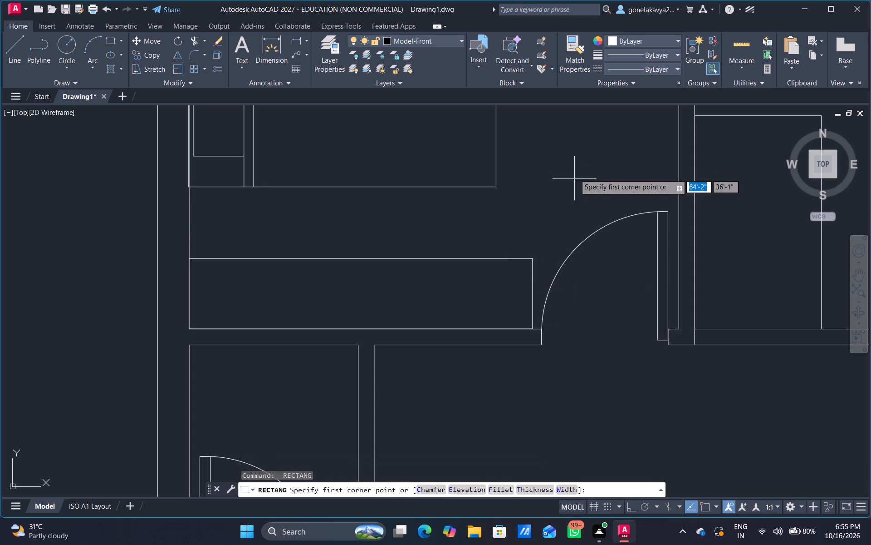
middle_click_drag(610, 161, 481, 349)
scroll(481, 349, "down", 1)
scroll(526, 289, "up", 2)
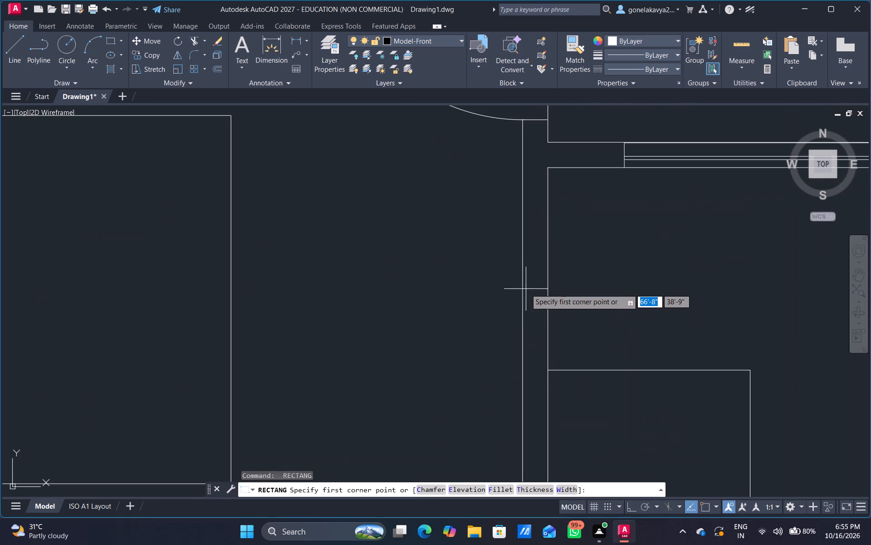
left_click_drag(522, 222, 500, 222)
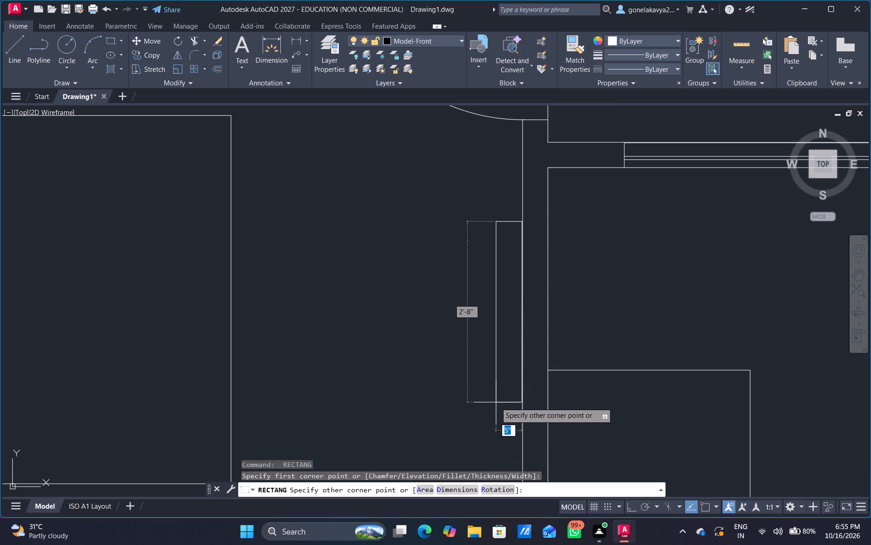
left_click(496, 402)
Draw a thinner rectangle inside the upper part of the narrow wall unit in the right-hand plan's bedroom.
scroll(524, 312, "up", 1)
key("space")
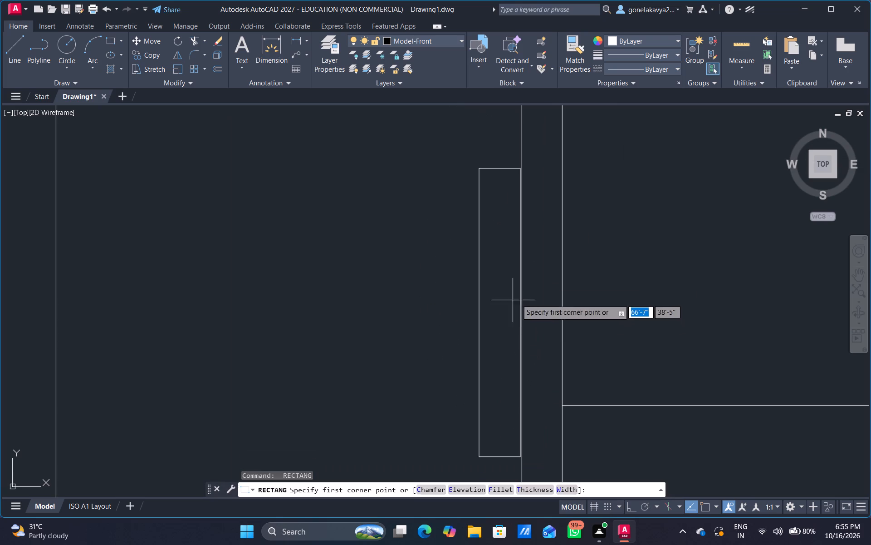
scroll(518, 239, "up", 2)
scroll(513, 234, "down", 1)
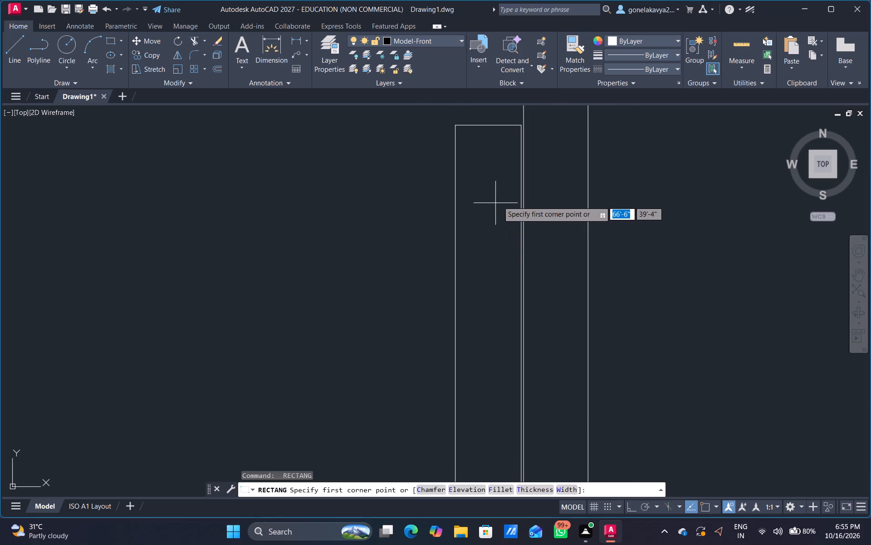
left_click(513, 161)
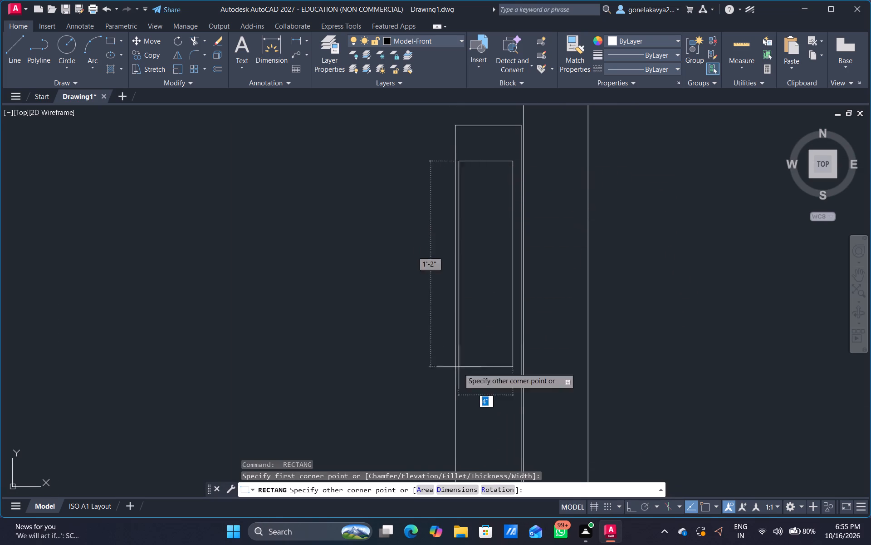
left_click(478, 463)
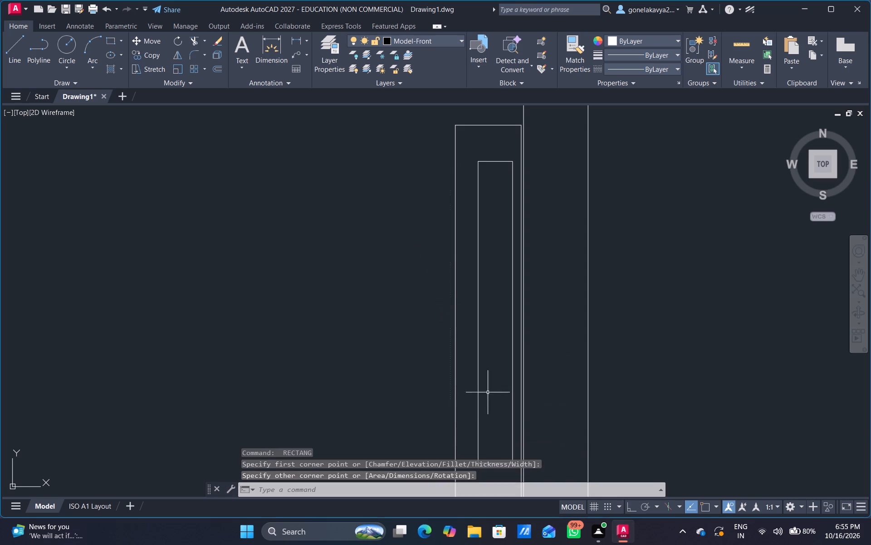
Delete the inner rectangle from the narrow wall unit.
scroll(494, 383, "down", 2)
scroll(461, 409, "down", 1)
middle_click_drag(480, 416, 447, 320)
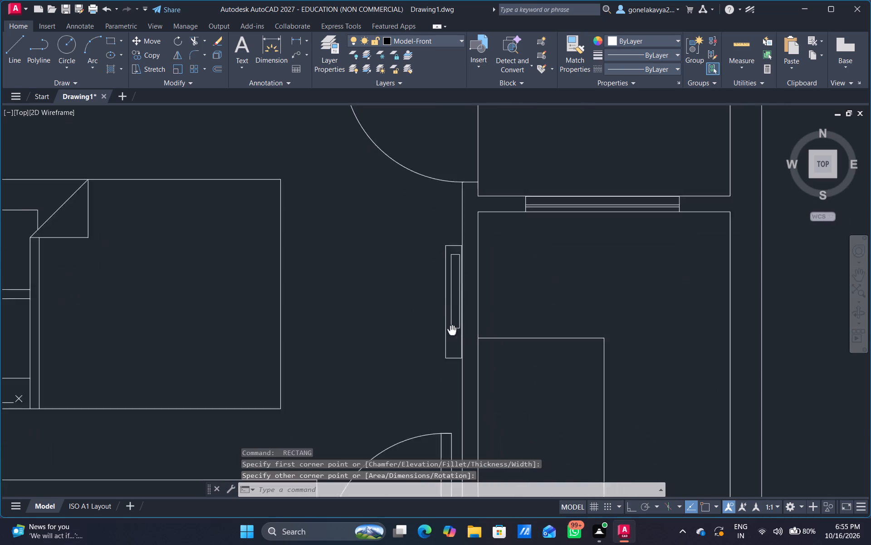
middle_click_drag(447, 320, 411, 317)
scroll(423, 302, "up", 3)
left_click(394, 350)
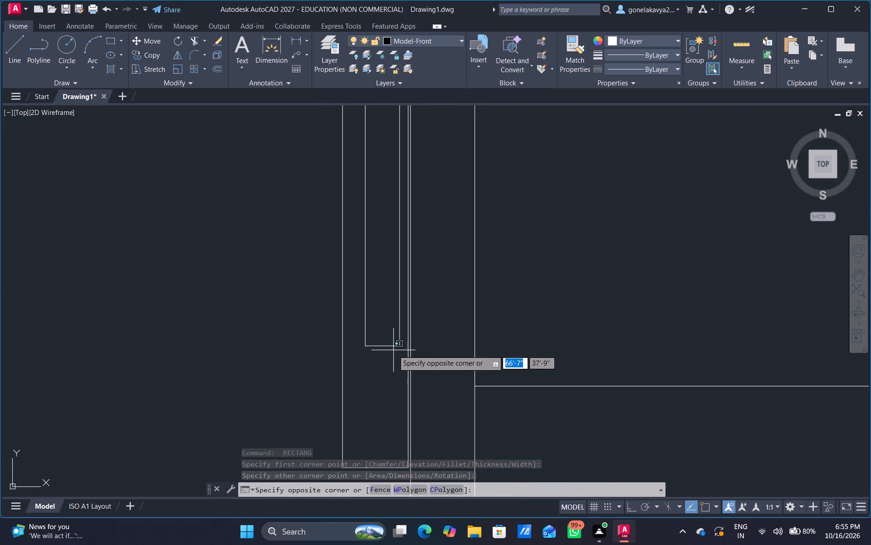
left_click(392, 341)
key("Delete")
Draw a thin inner rectangle about 2'-4" long, running nearly the full length of the narrow wall unit.
scroll(362, 366, "down", 2)
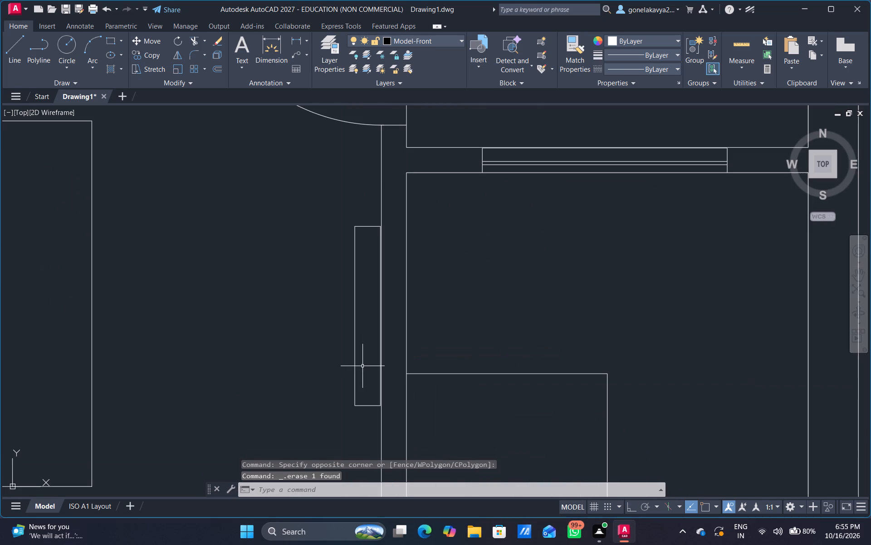
key("t")
key("Escape")
type("REC")
key("space")
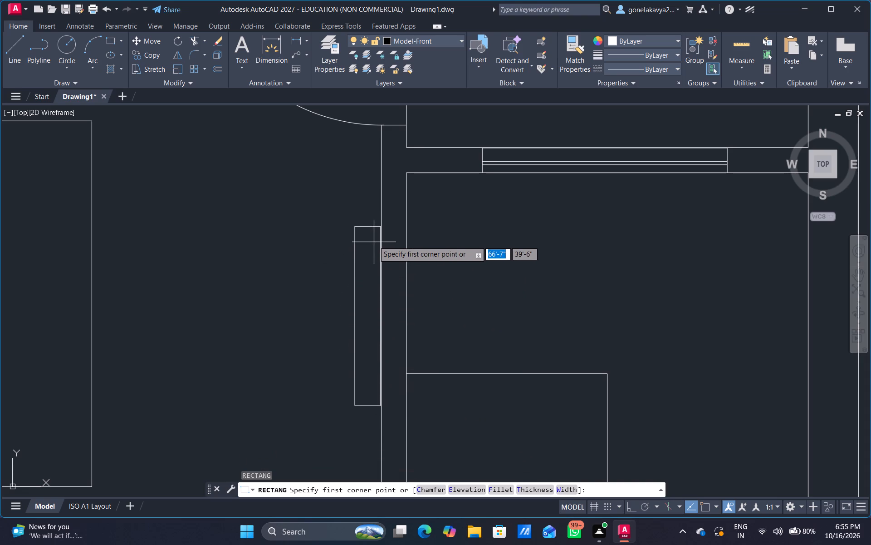
left_click(375, 237)
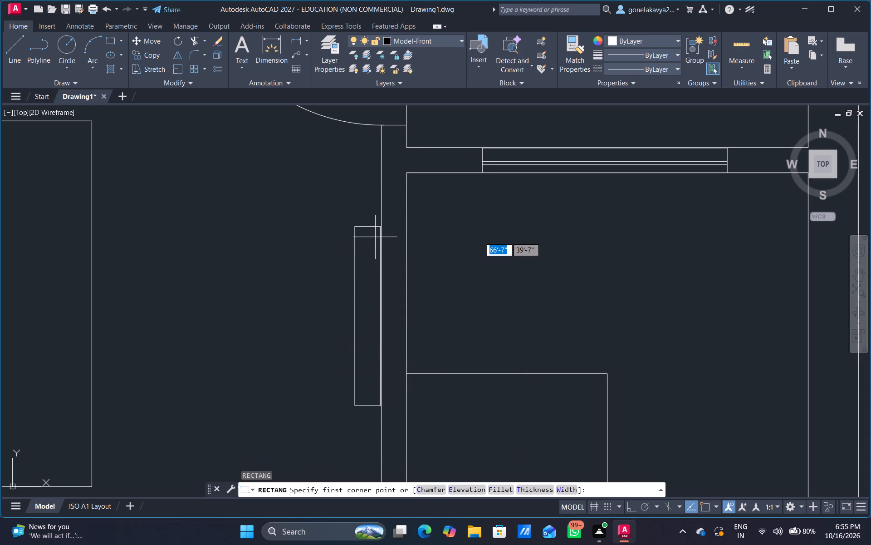
left_click(364, 398)
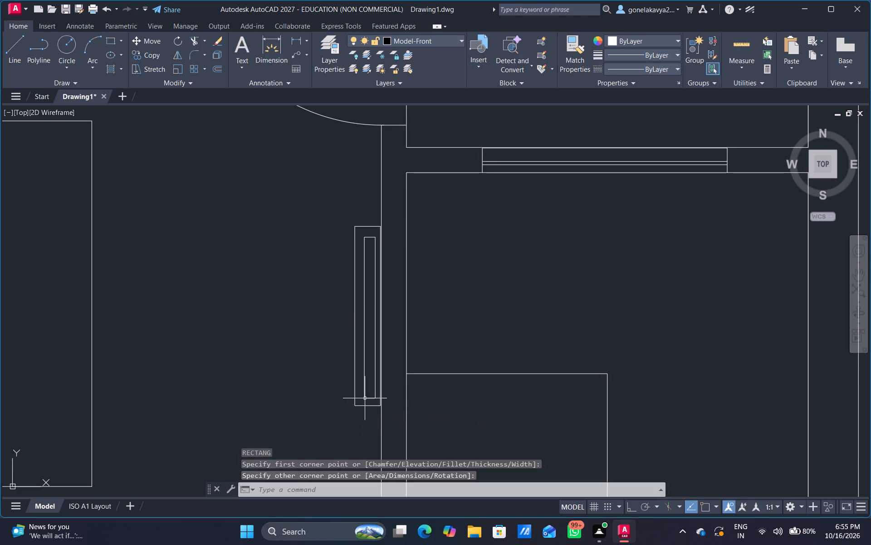
Draw a rectangle about 6" by 1'-2" against the right wall of the small room just below the right-hand plan's bedroom.
scroll(308, 411, "down", 1)
middle_click_drag(303, 404, 352, 327)
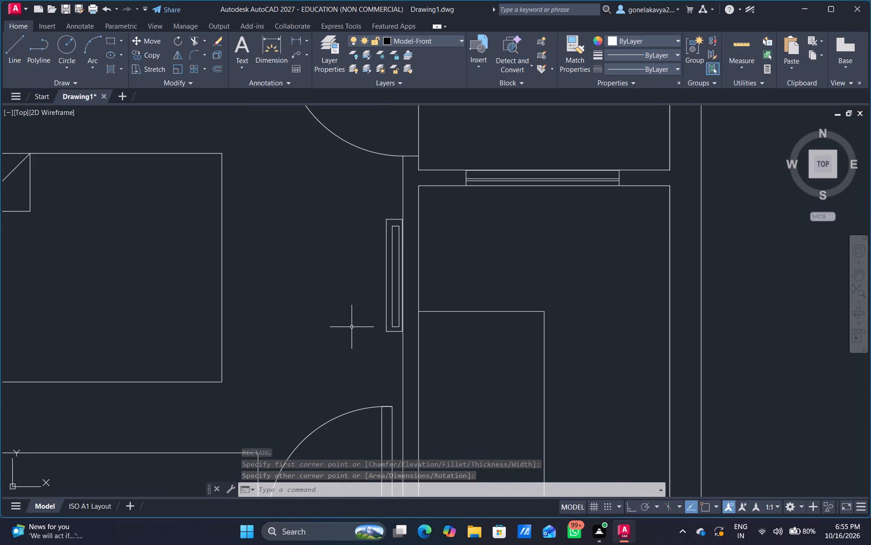
key("space")
scroll(352, 327, "down", 4)
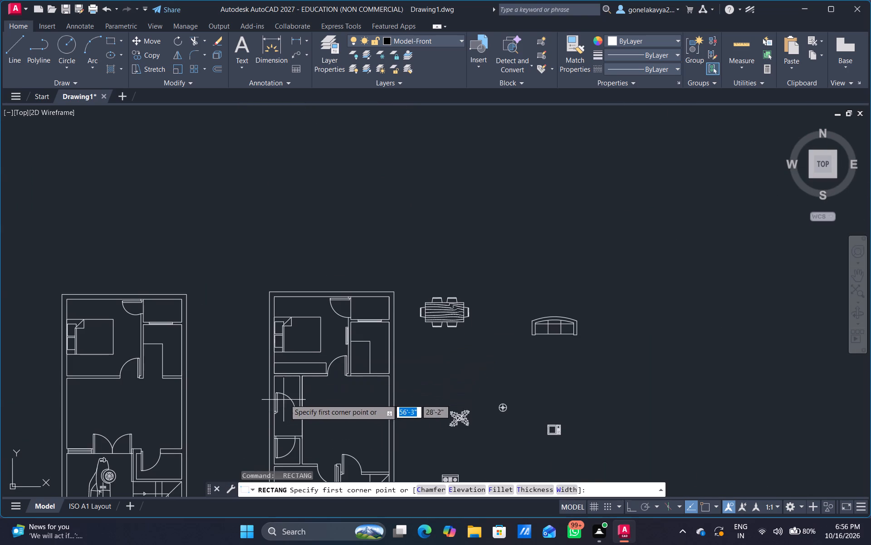
scroll(300, 384, "up", 3)
middle_click_drag(273, 404, 320, 304)
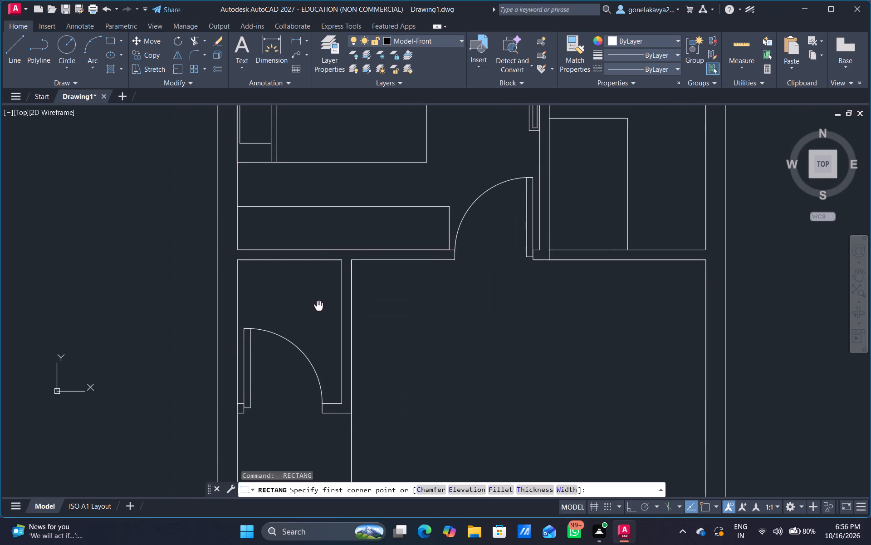
middle_click_drag(320, 304, 324, 295)
scroll(314, 327, "up", 2)
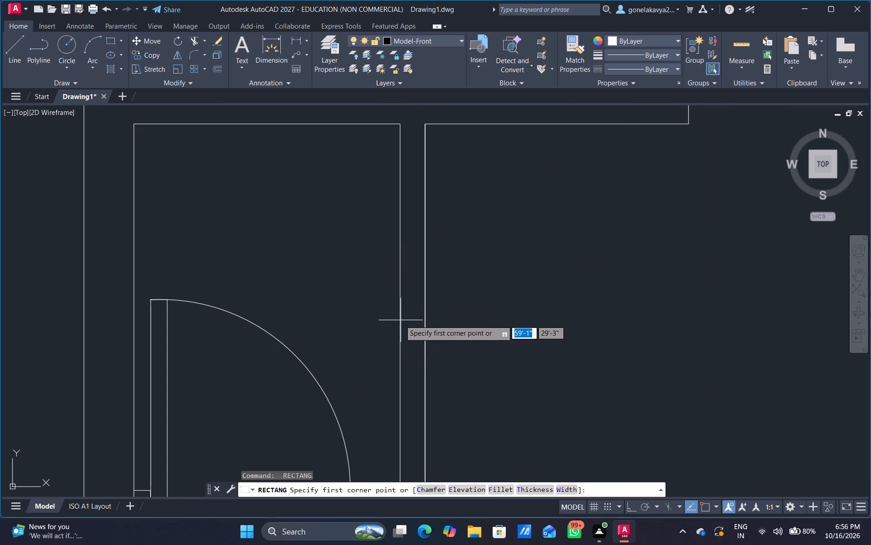
left_click_drag(400, 320, 383, 323)
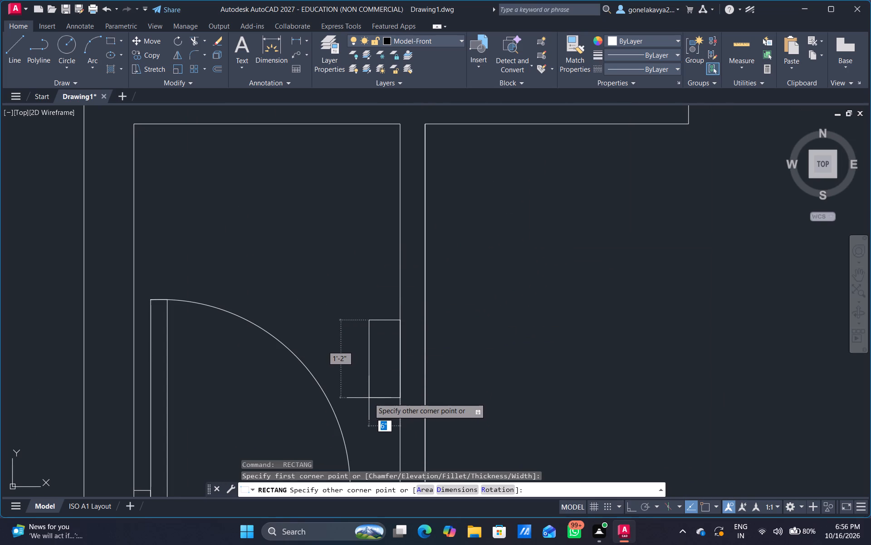
left_click(369, 398)
Draw a rectangle about 7'-9" long on the bottom wall of the left-hand plan's upper bedroom, from its lower-left corner.
scroll(361, 400, "down", 3)
middle_click_drag(362, 403, 383, 210)
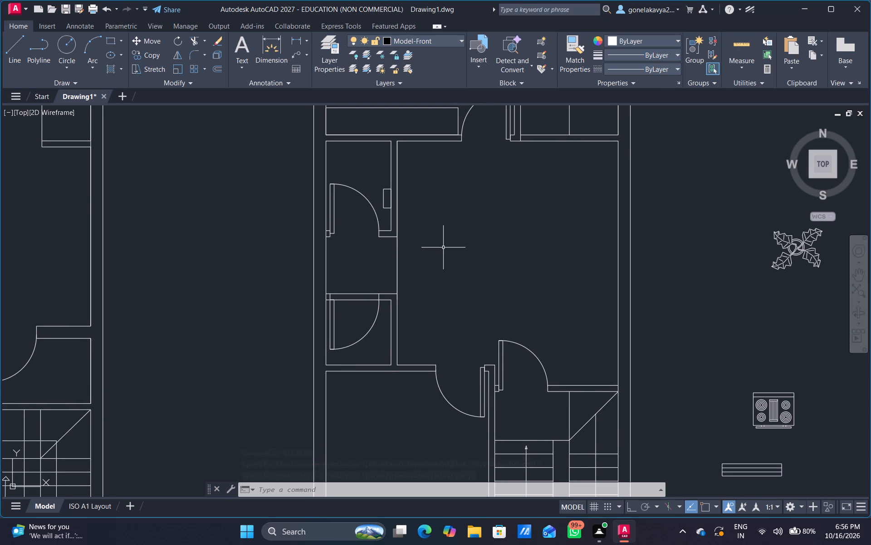
scroll(443, 248, "down", 1)
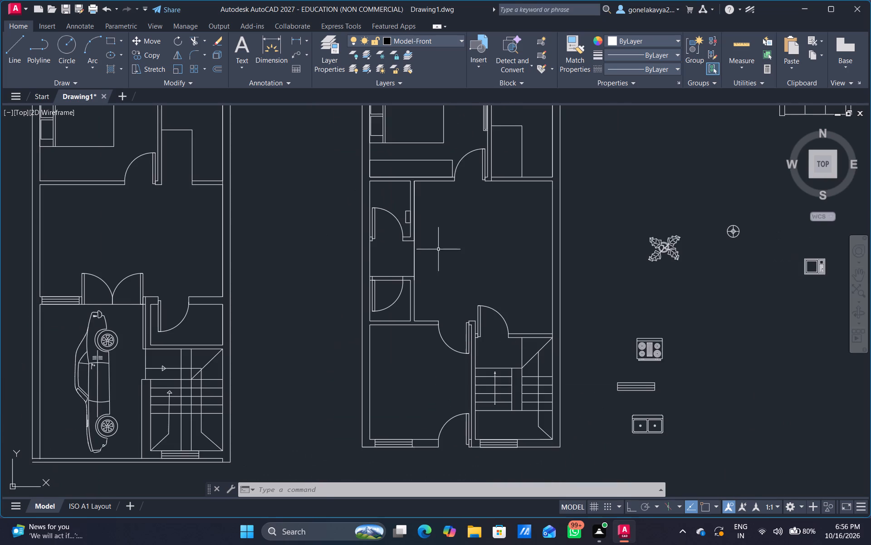
middle_click_drag(253, 232, 643, 398)
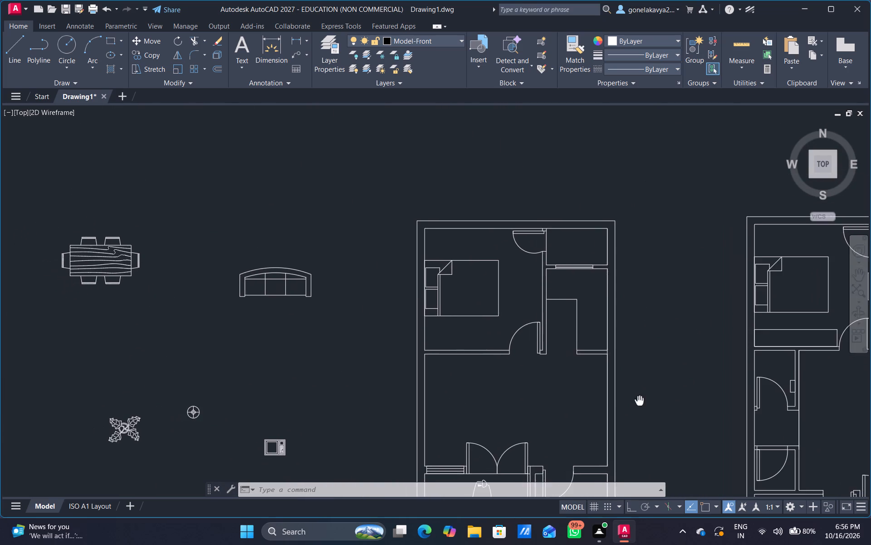
middle_click_drag(643, 398, 638, 395)
scroll(468, 319, "up", 2)
key("space")
scroll(378, 357, "up", 1)
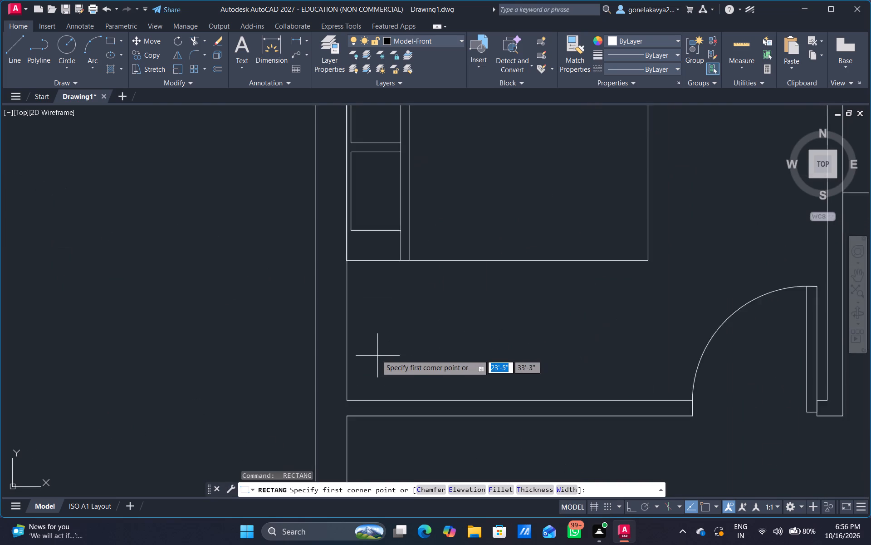
scroll(377, 354, "up", 2)
middle_click_drag(343, 402, 319, 286)
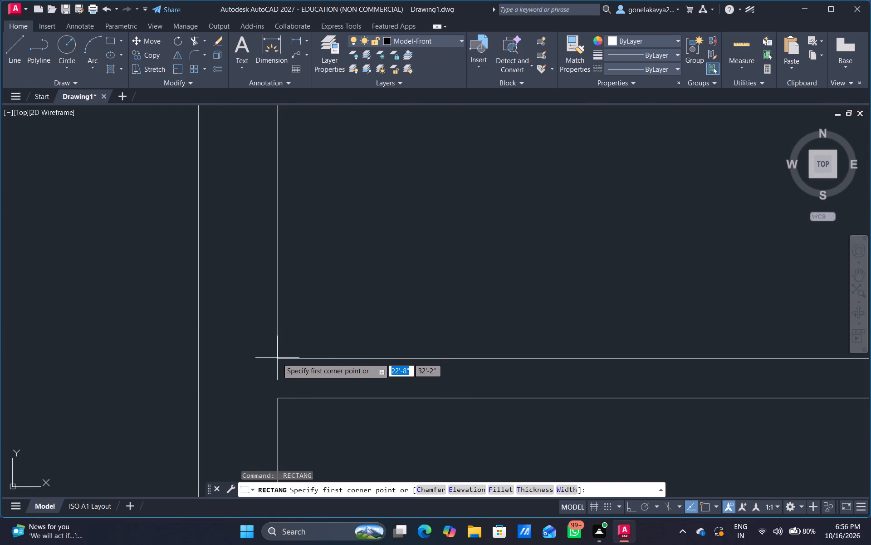
left_click_drag(277, 358, 301, 339)
scroll(616, 195, "down", 3)
middle_click_drag(715, 211, 717, 216)
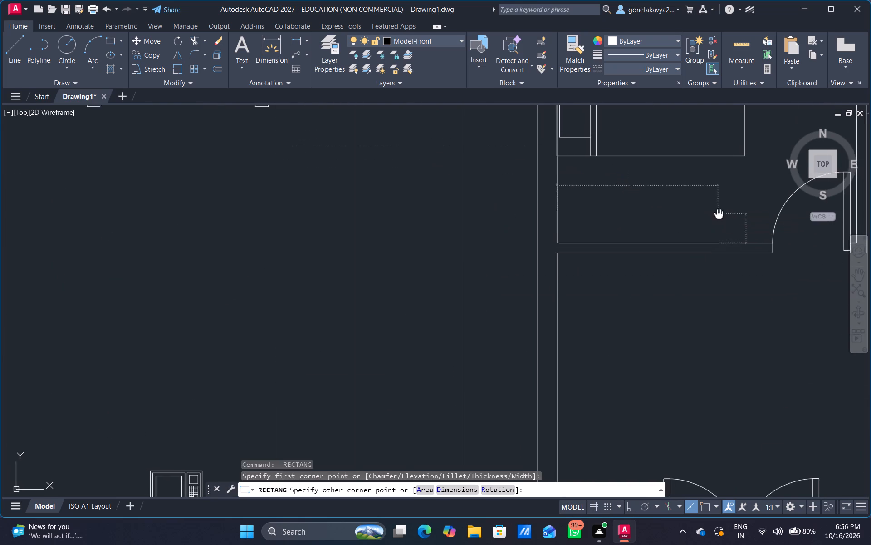
middle_click_drag(717, 216, 416, 281)
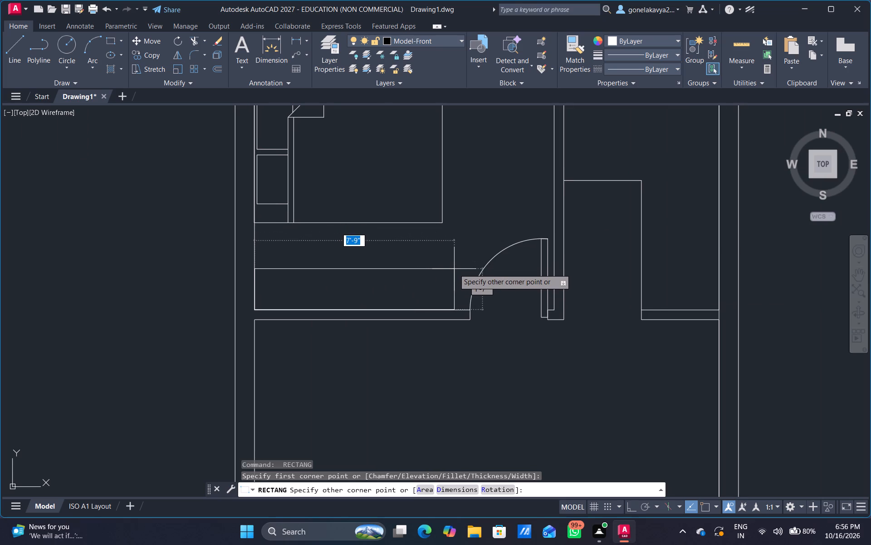
left_click(454, 269)
Draw a rectangle about 9" by 3'-7" against the right wall of the left-hand plan's upper bedroom, between the two doors.
middle_click_drag(503, 159, 382, 281)
key("space")
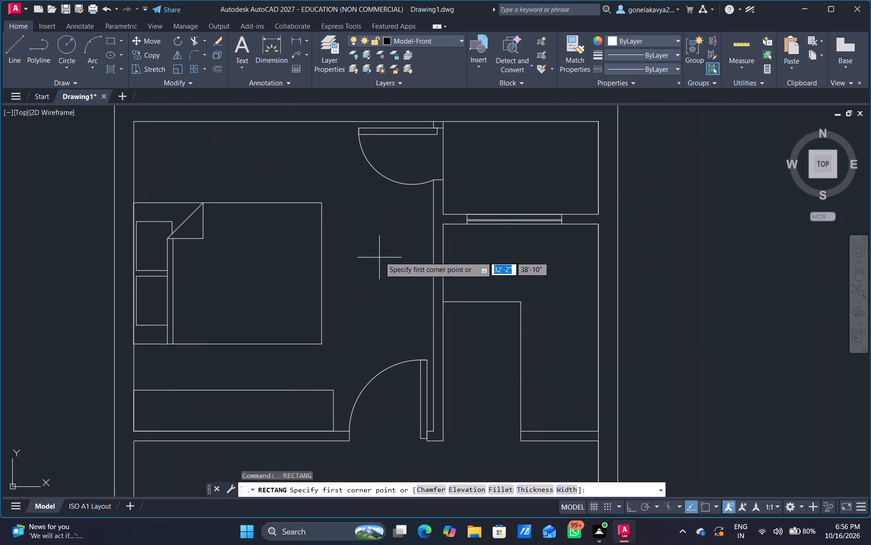
scroll(406, 249, "up", 2)
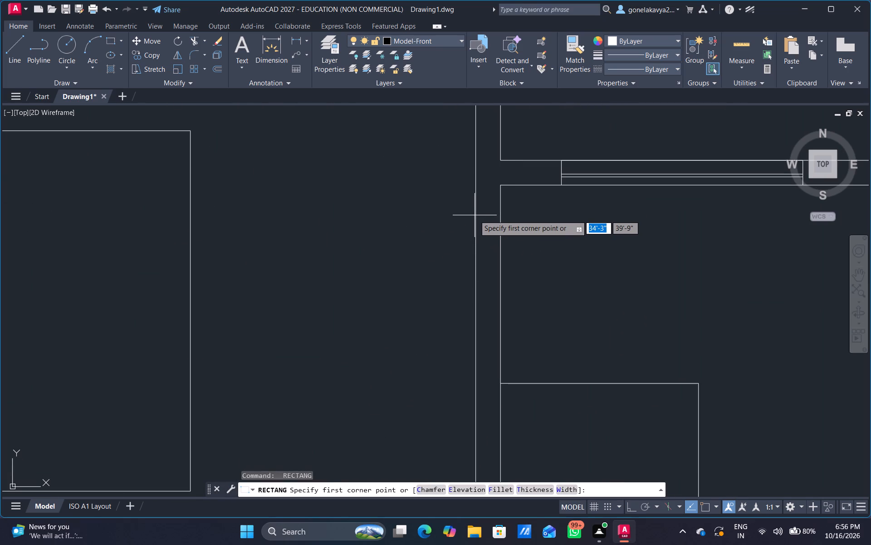
left_click_drag(475, 210, 465, 210)
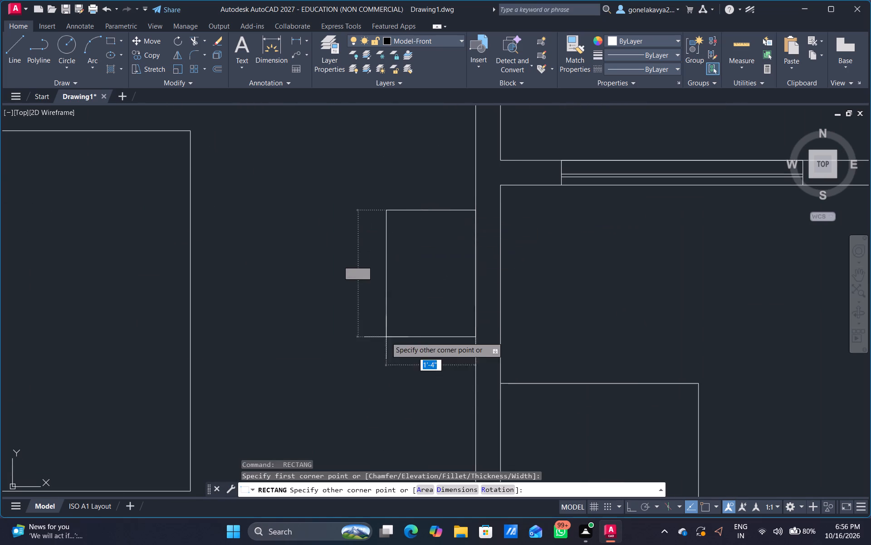
scroll(393, 391, "down", 3)
middle_click_drag(394, 399, 391, 301)
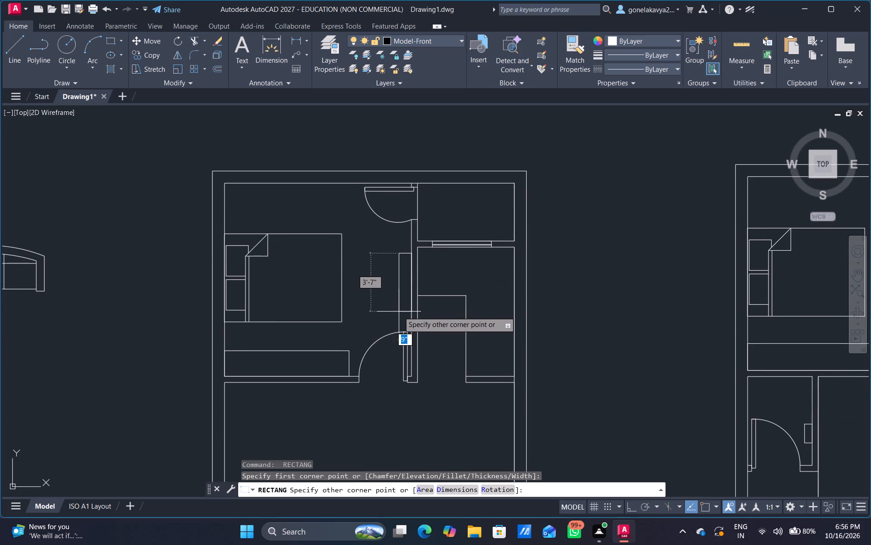
left_click(399, 312)
Draw a thin inner rectangle about 4" by 3'-2" inside the wall unit between the two doors of the left-hand plan's upper bedroom.
scroll(408, 299, "up", 2)
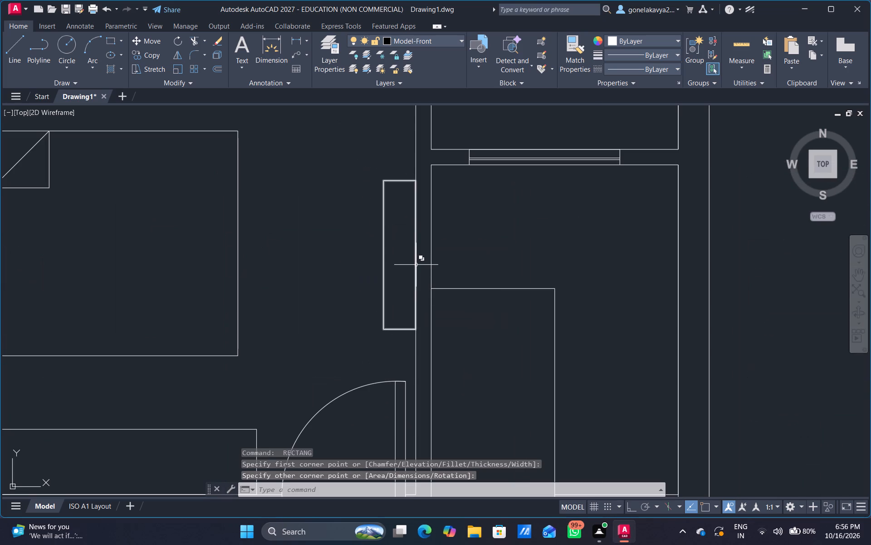
key("r")
key("e")
key("c")
key("space")
scroll(409, 216, "up", 2)
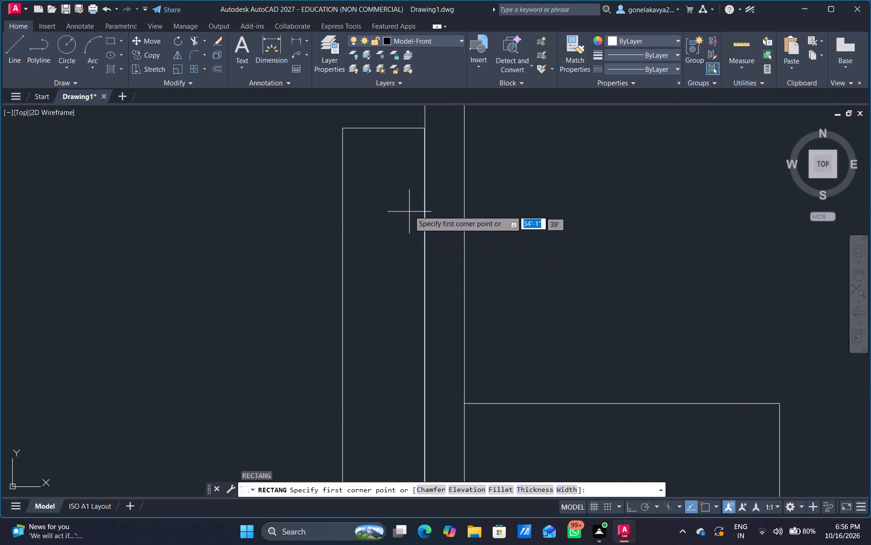
left_click(415, 152)
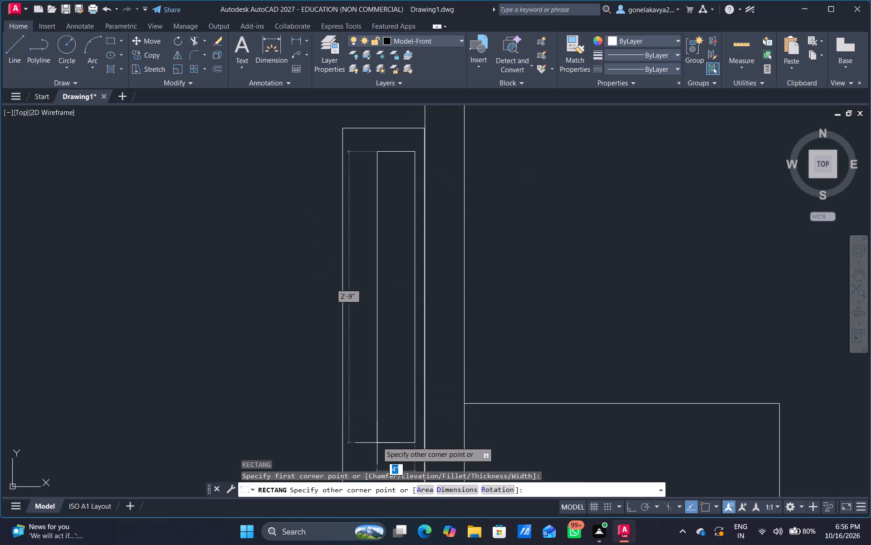
scroll(377, 441, "down", 1)
middle_click_drag(377, 441, 385, 310)
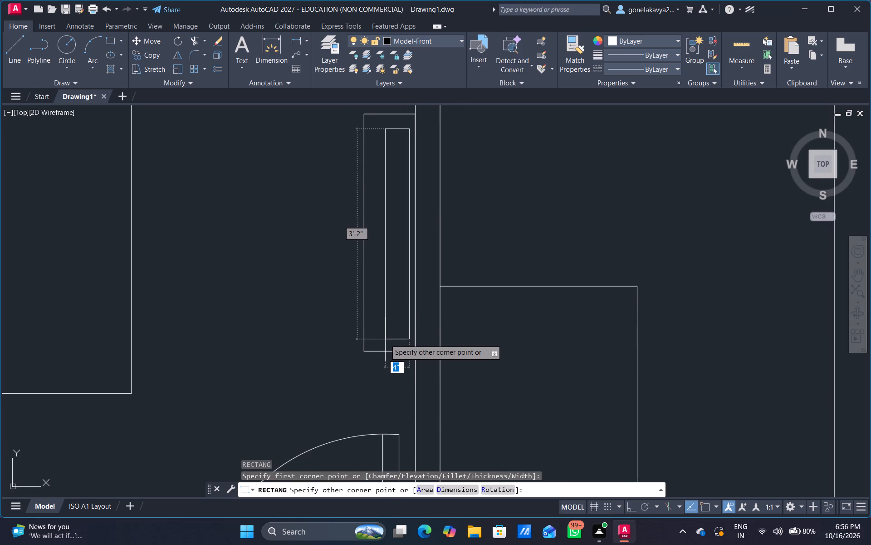
left_click(387, 345)
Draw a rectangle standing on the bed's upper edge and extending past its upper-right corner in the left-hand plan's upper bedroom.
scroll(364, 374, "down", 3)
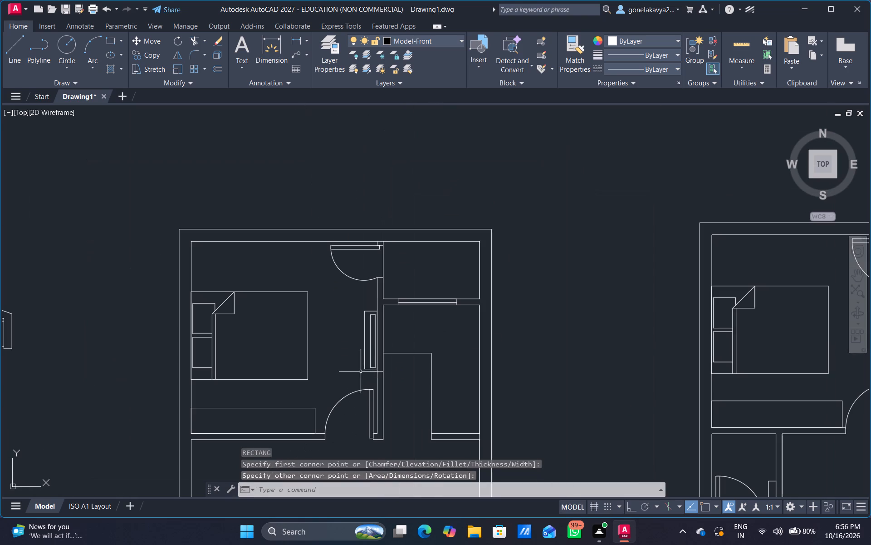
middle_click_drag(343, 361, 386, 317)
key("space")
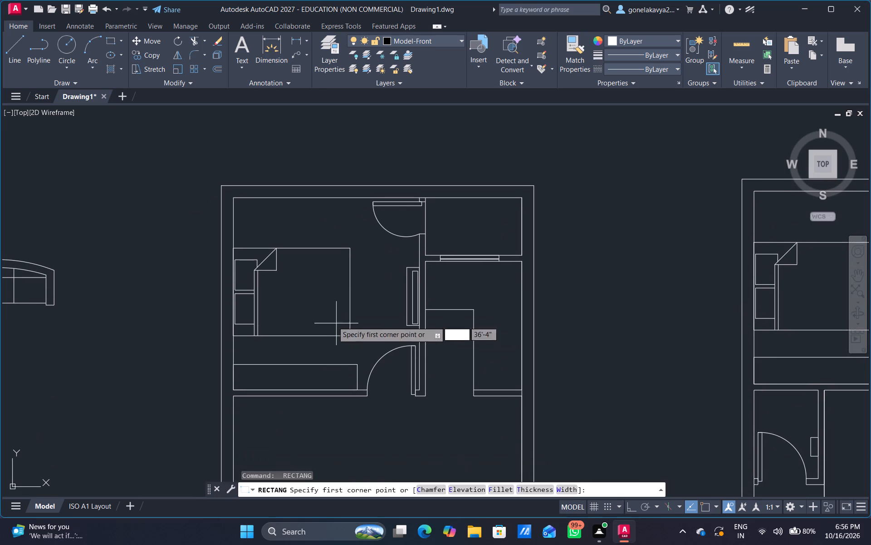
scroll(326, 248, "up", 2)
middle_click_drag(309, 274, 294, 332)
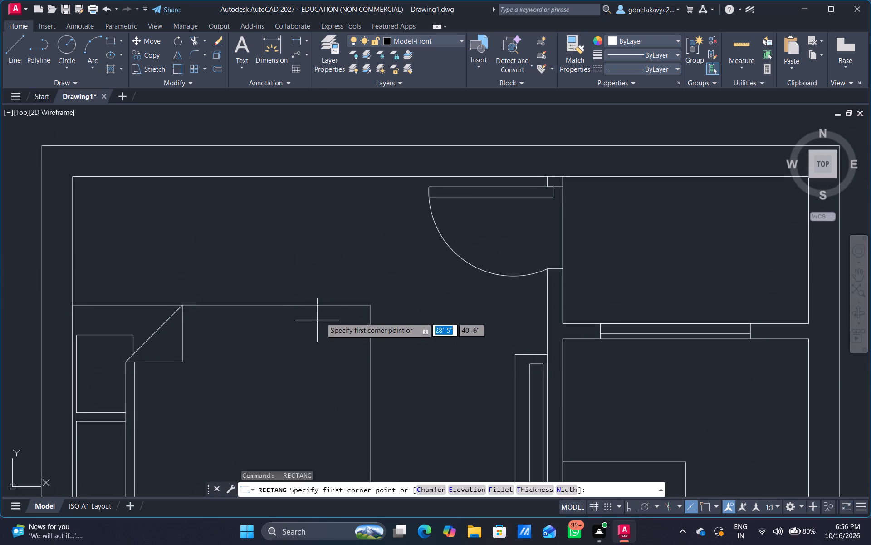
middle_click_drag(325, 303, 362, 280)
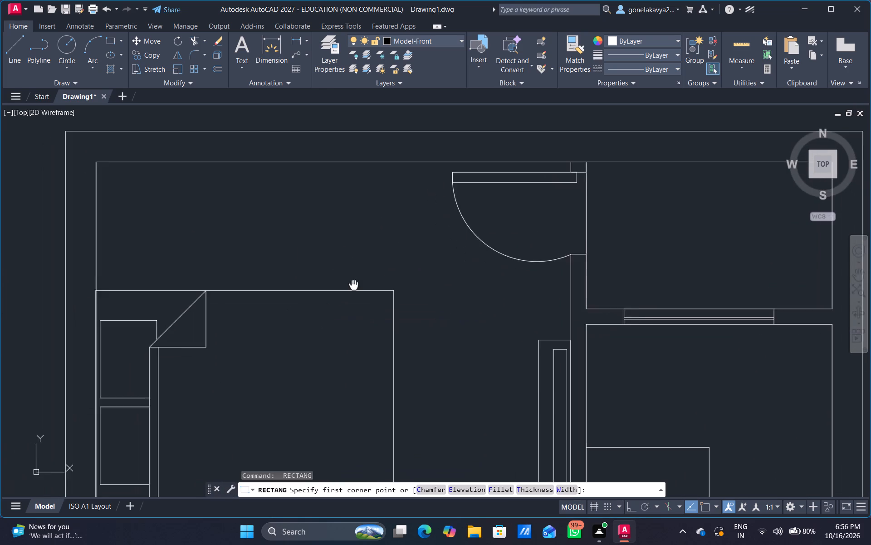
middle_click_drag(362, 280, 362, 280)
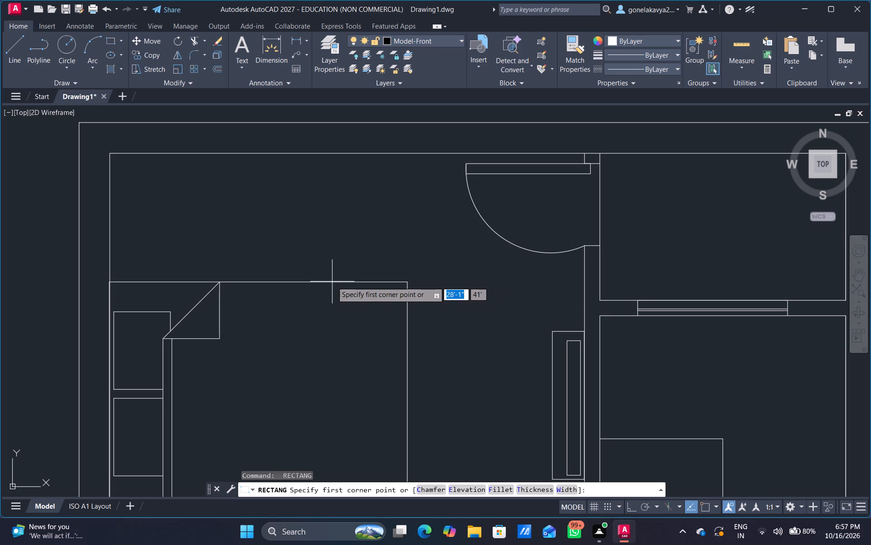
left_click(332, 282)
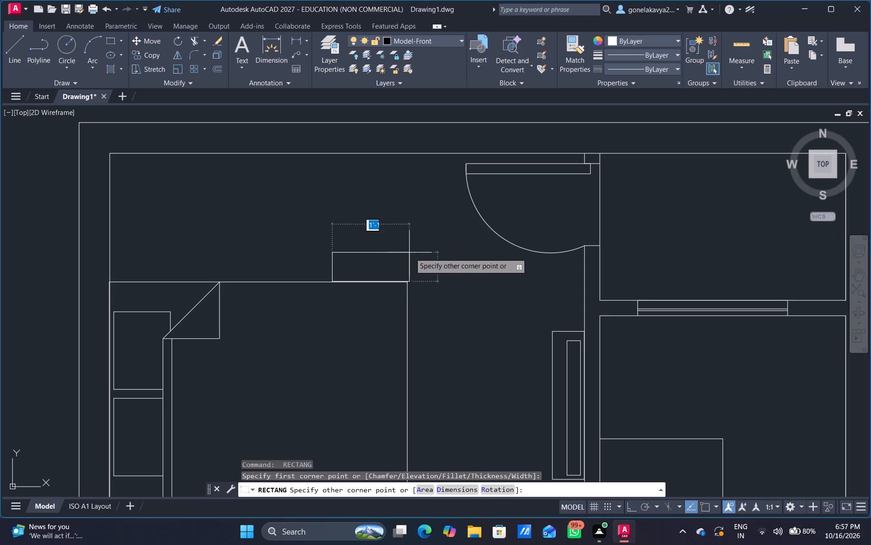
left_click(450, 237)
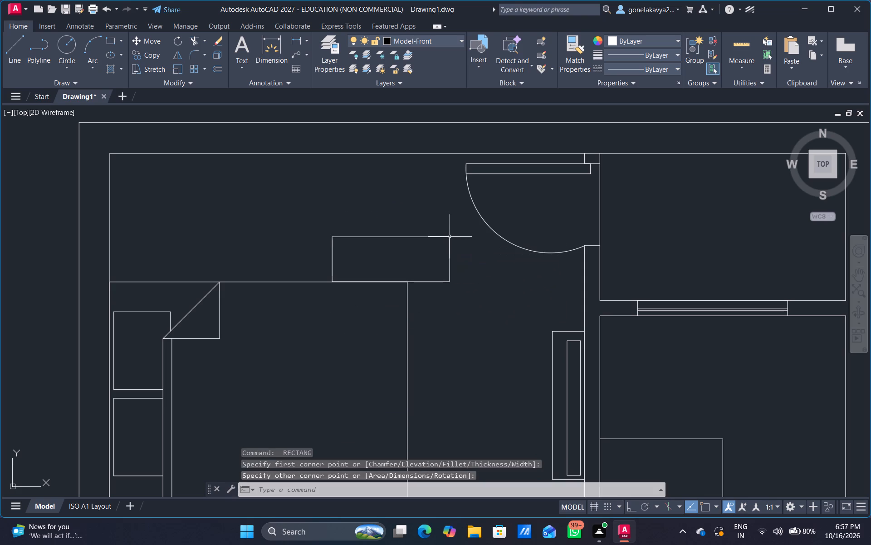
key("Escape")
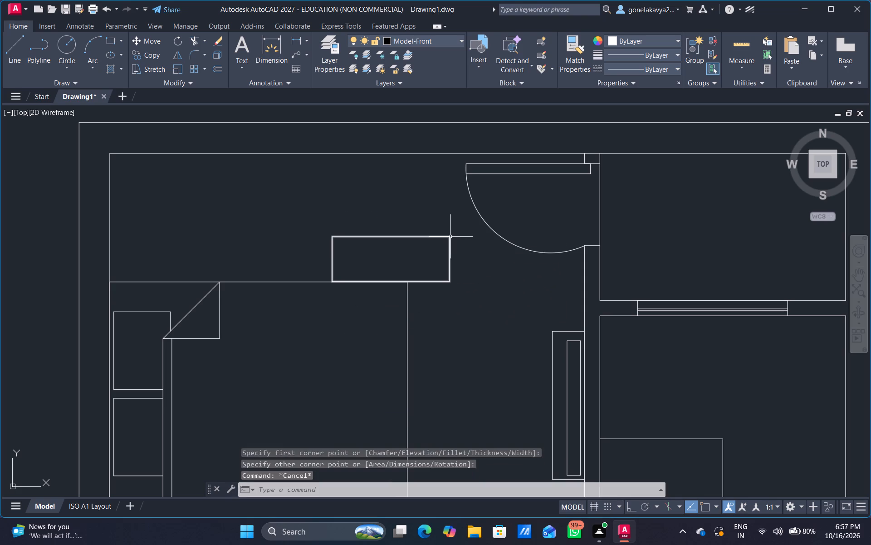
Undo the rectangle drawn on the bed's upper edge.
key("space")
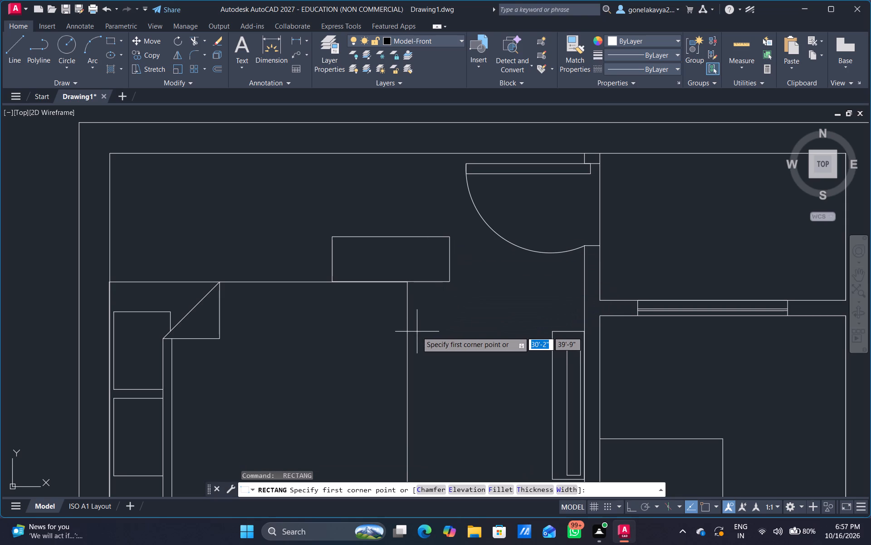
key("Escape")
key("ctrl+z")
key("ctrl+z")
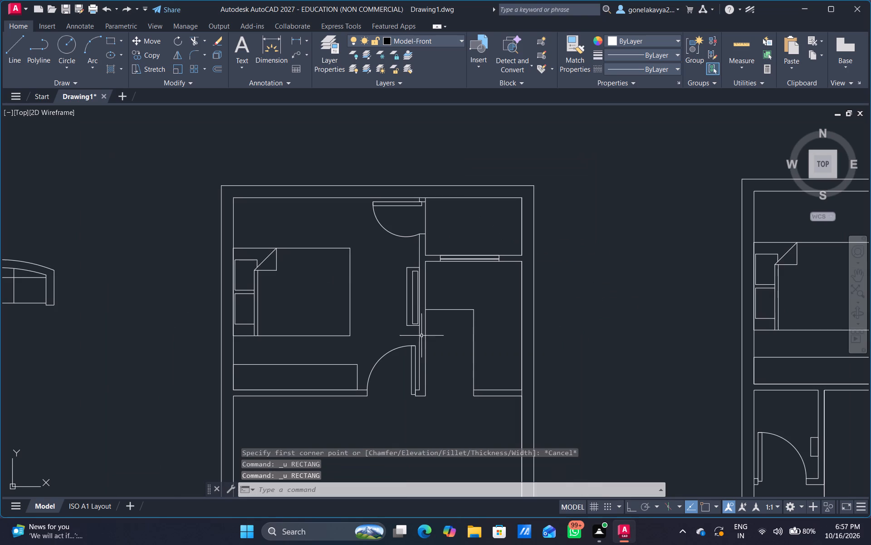
Draw a nearly square rectangle overlapping the upper-right corner of the bed in the left-hand plan's upper bedroom.
scroll(370, 288, "up", 2)
middle_click_drag(370, 288, 382, 343)
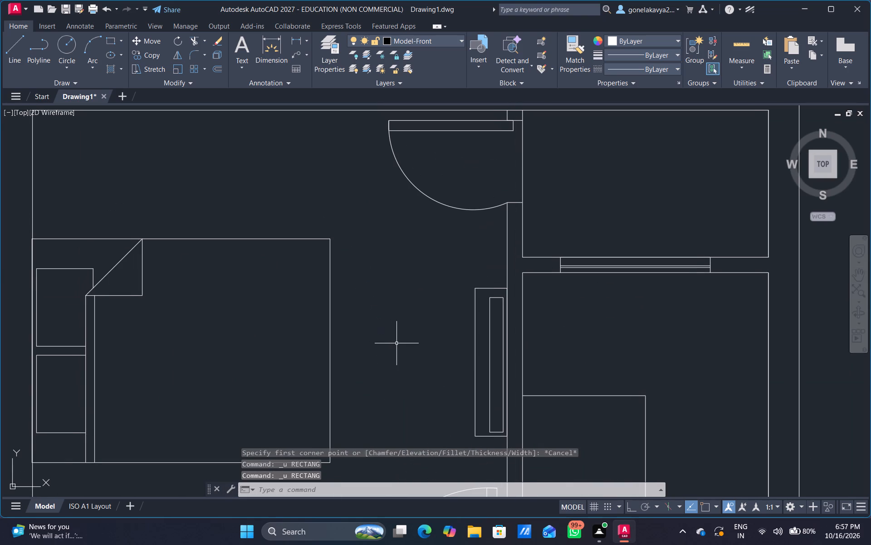
key("Escape")
key("r")
type("ED")
key("space")
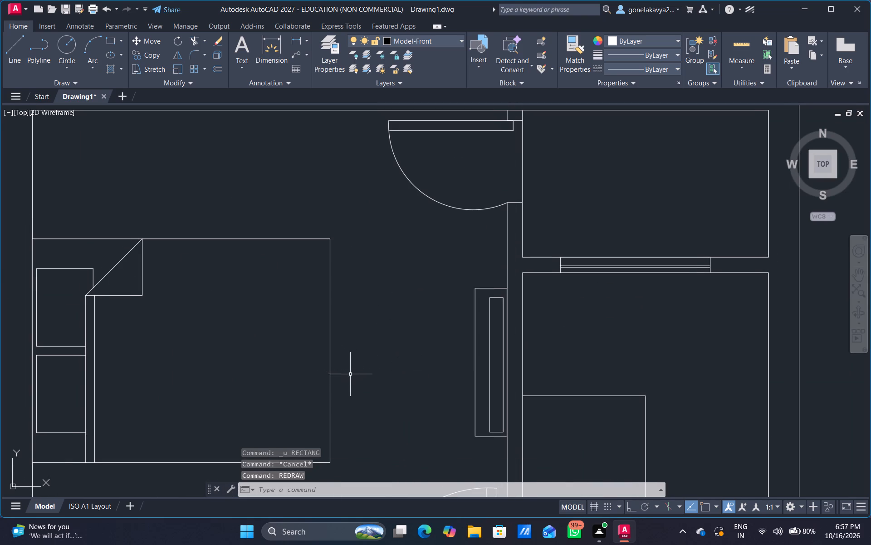
key("Escape")
key("r")
type("EC")
key("space")
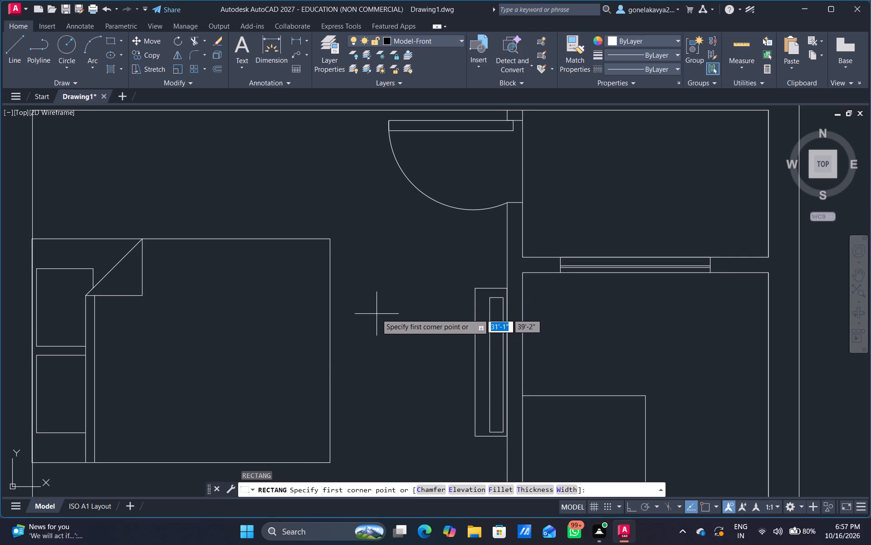
left_click_drag(372, 299, 360, 307)
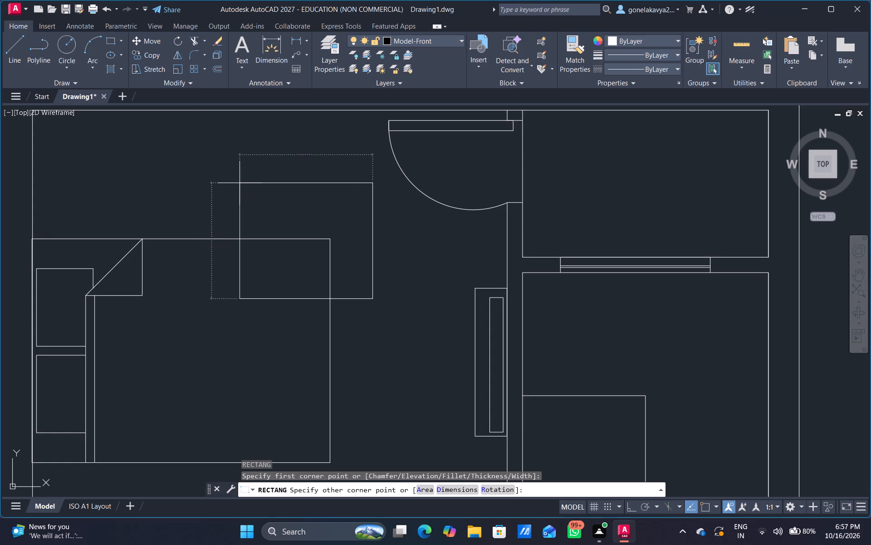
left_click(240, 183)
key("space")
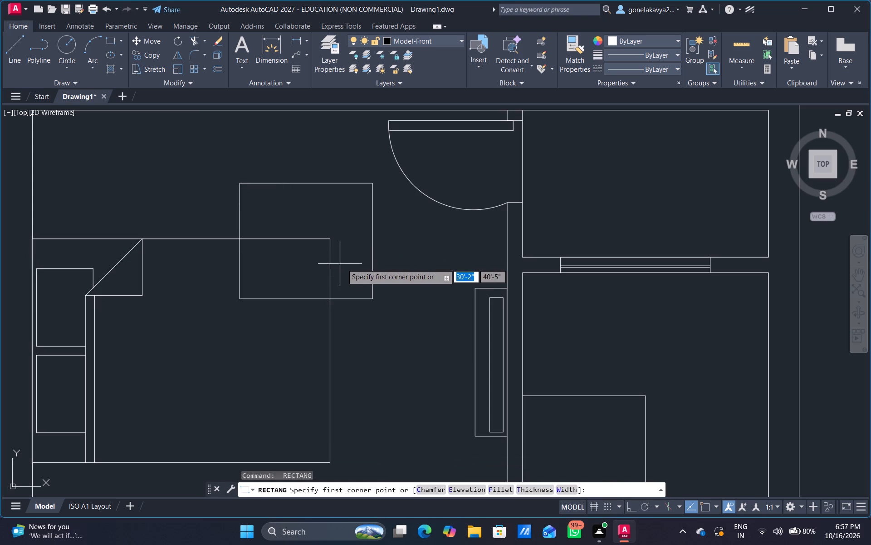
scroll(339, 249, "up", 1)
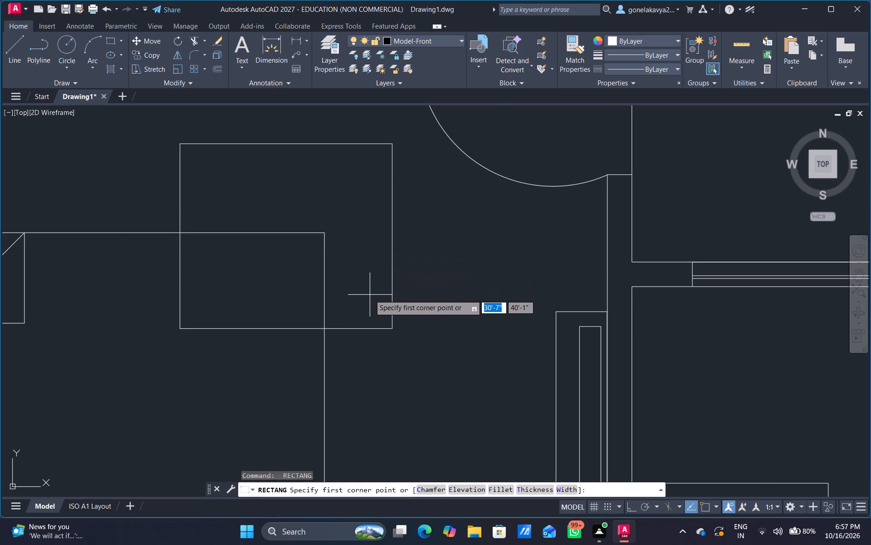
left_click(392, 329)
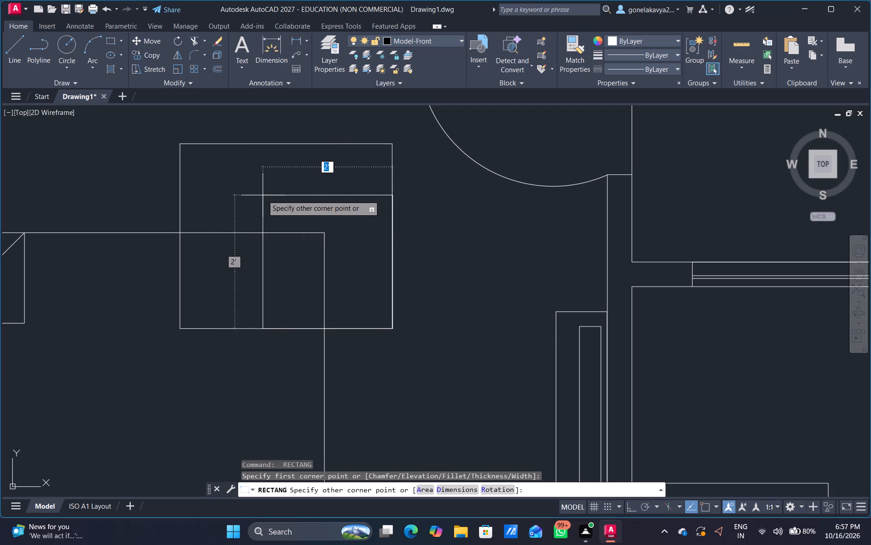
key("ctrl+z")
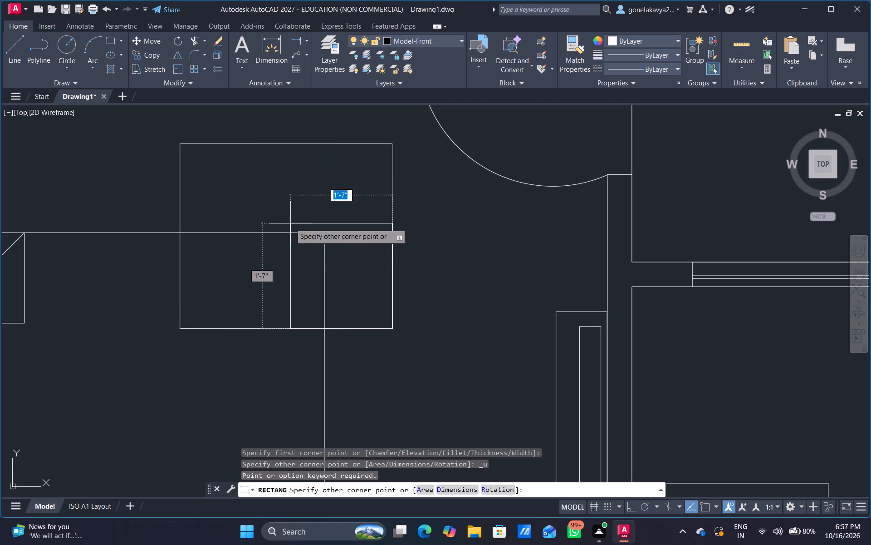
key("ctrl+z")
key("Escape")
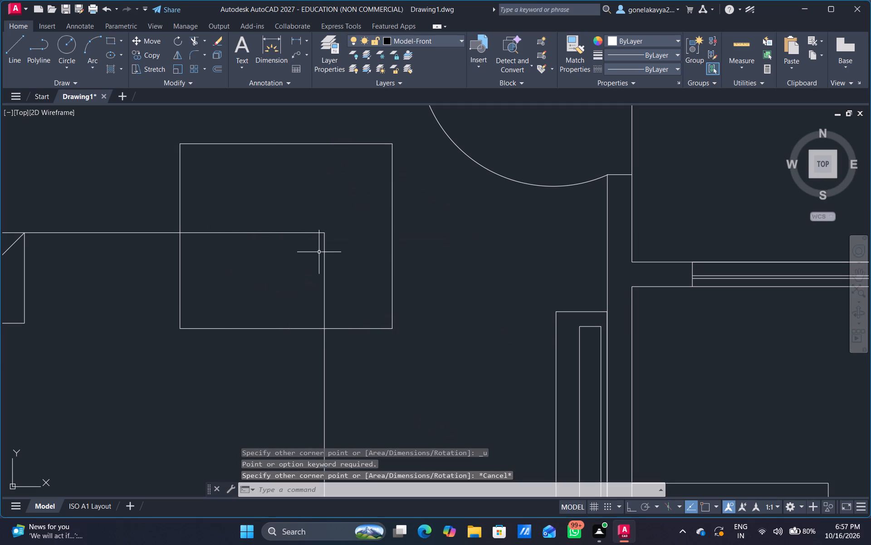
Draw an inner rectangle about 2'-5" by 2'-2" inside the rectangle over the bed's corner, starting on its lower edge.
type("REC")
key("space")
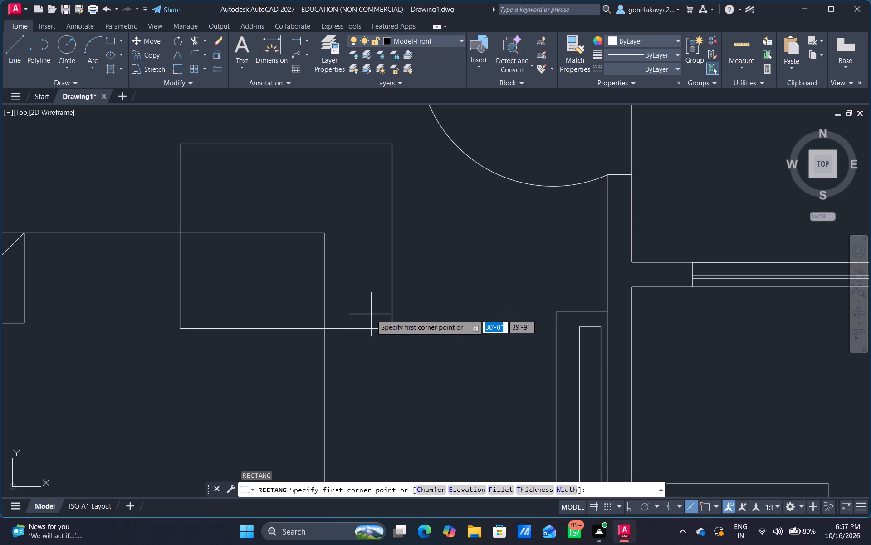
left_click_drag(362, 329, 359, 318)
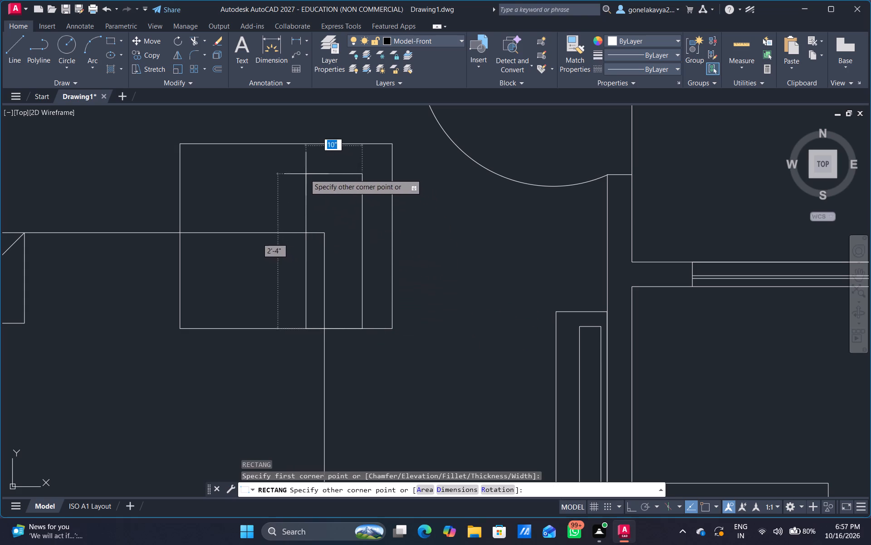
left_click(200, 185)
key("Escape")
Trim away the parts of both rectangles inside the bed outline, leaving an L-shaped band around the bed's upper-right corner.
key("t")
key("r")
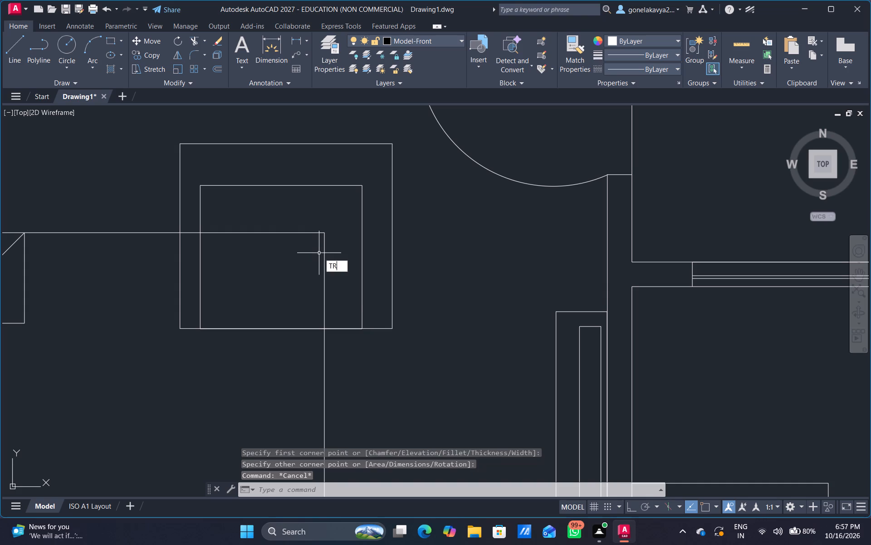
key("space")
left_click_drag(201, 283, 163, 290)
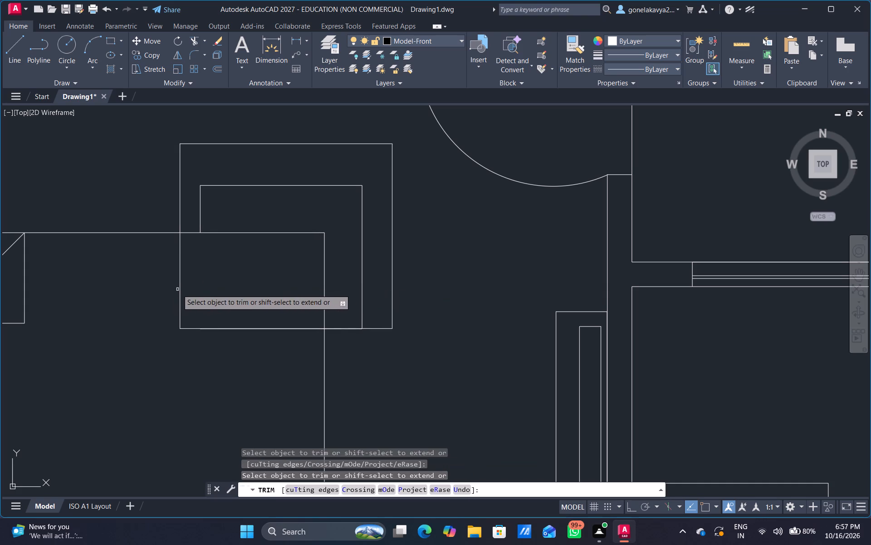
left_click_drag(190, 278, 198, 277)
left_click_drag(176, 280, 156, 290)
left_click_drag(258, 301, 270, 358)
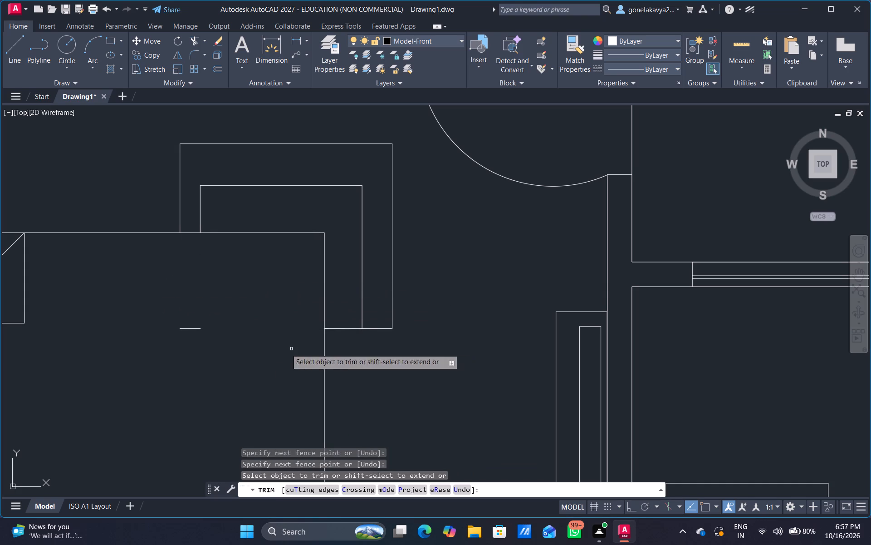
left_click_drag(185, 324, 183, 348)
scroll(243, 333, "down", 2)
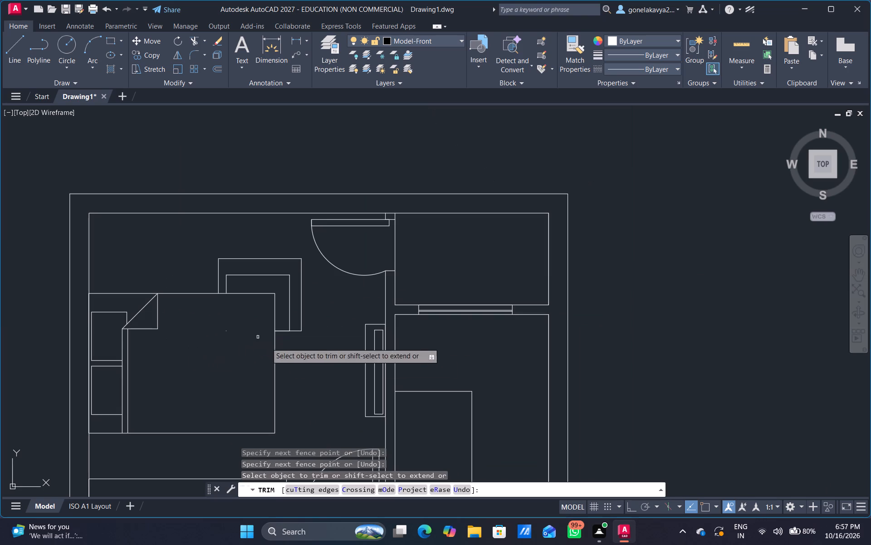
middle_click_drag(315, 371, 239, 307)
scroll(294, 303, "down", 1)
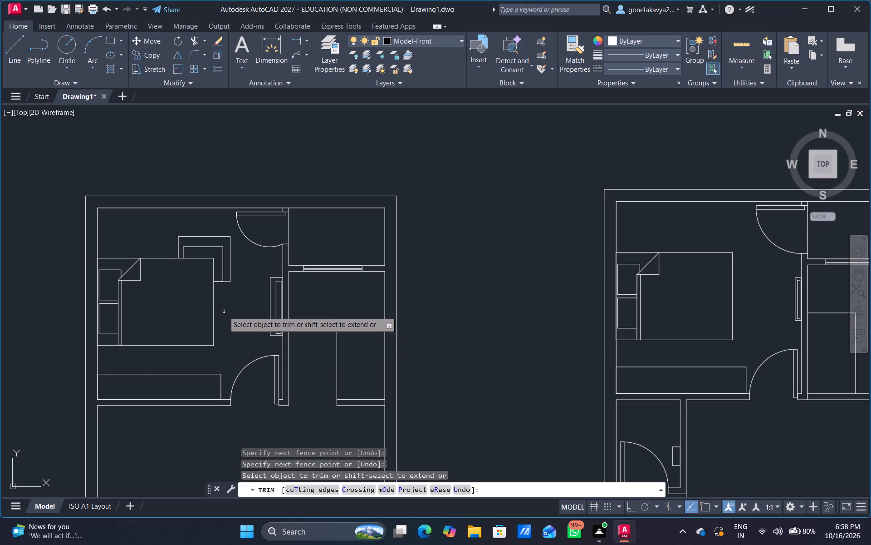
scroll(224, 312, "down", 1)
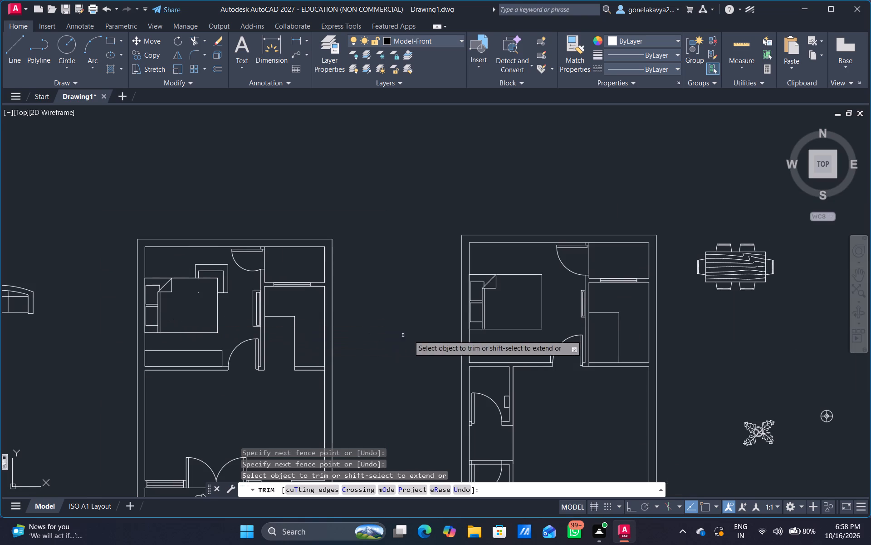
scroll(523, 309, "up", 2)
middle_click_drag(523, 309, 481, 334)
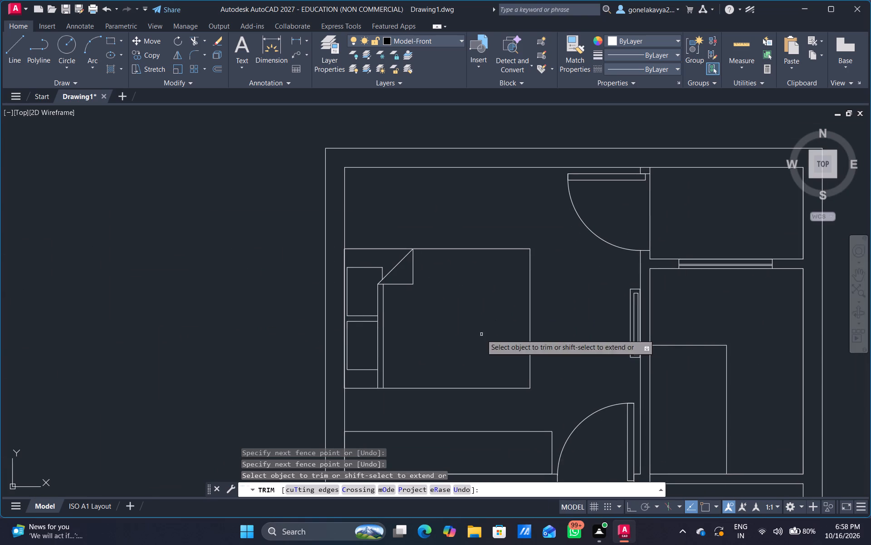
key("space")
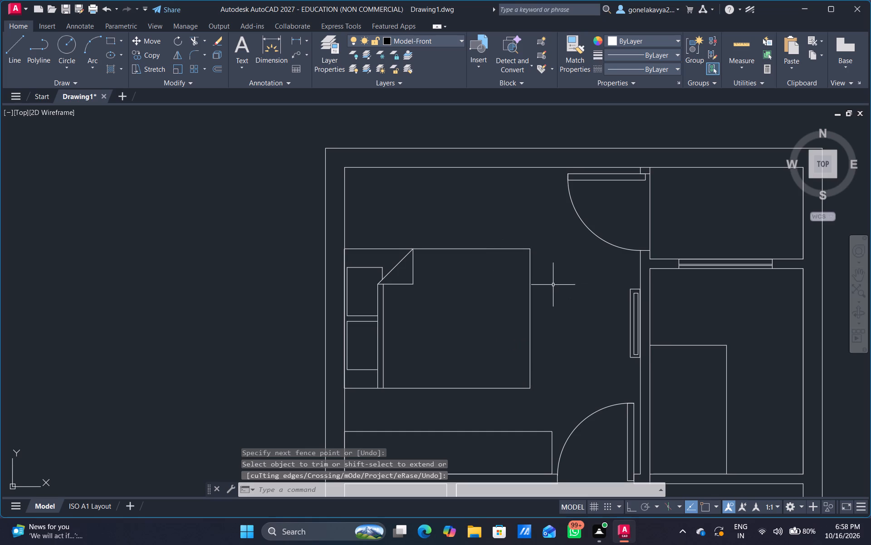
left_click(560, 280)
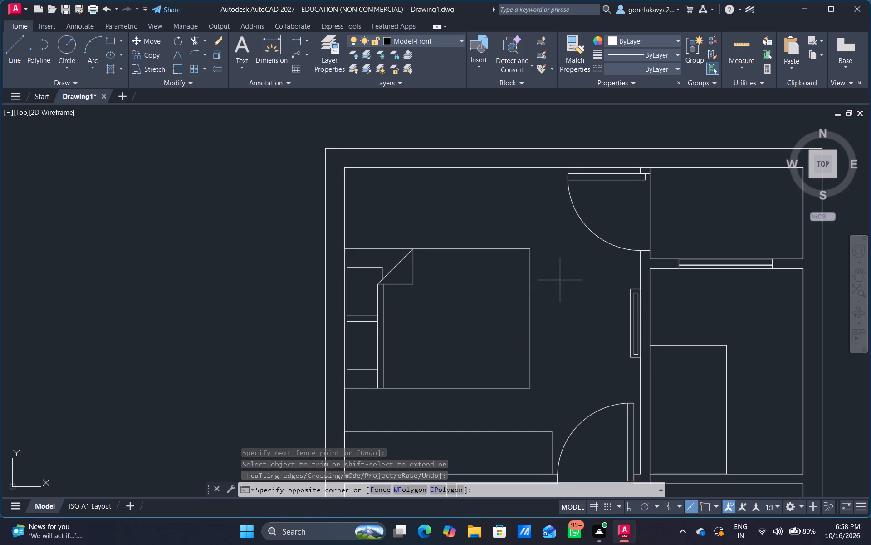
key("Escape")
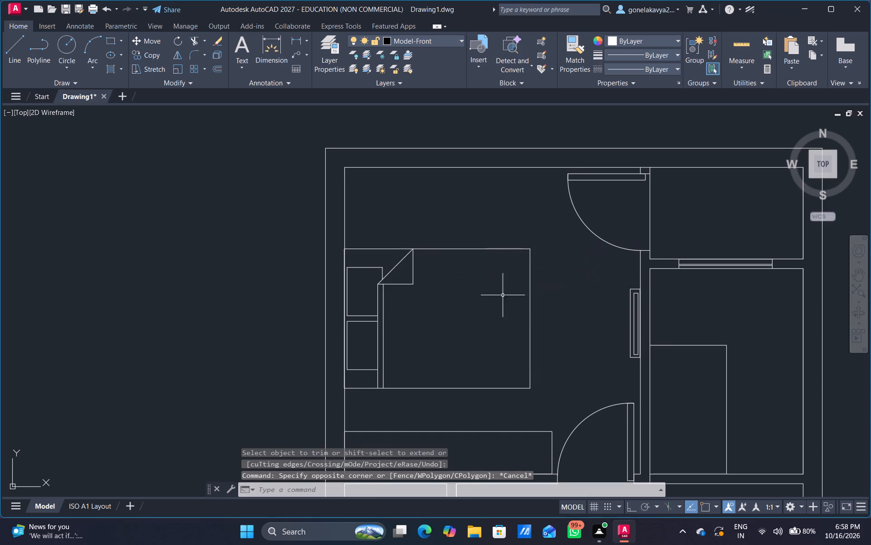
Draw a rectangle about 3'-7" wide overlapping the upper-right corner of the bed in the right-hand plan's upper bedroom.
type("REC")
key("space")
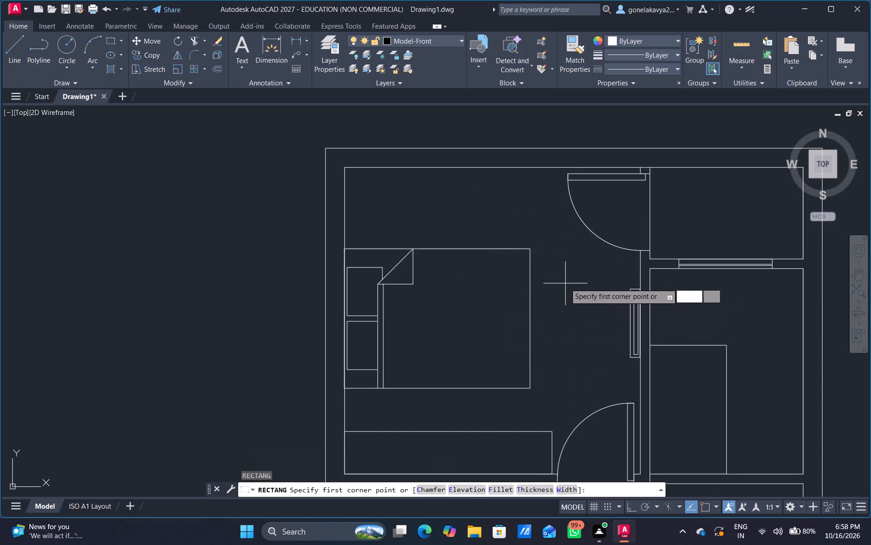
left_click_drag(553, 278, 510, 302)
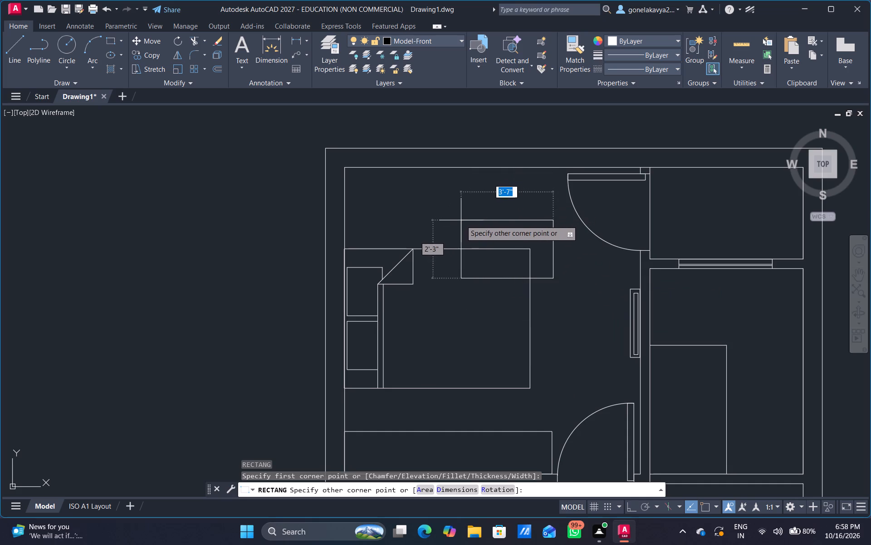
left_click(460, 201)
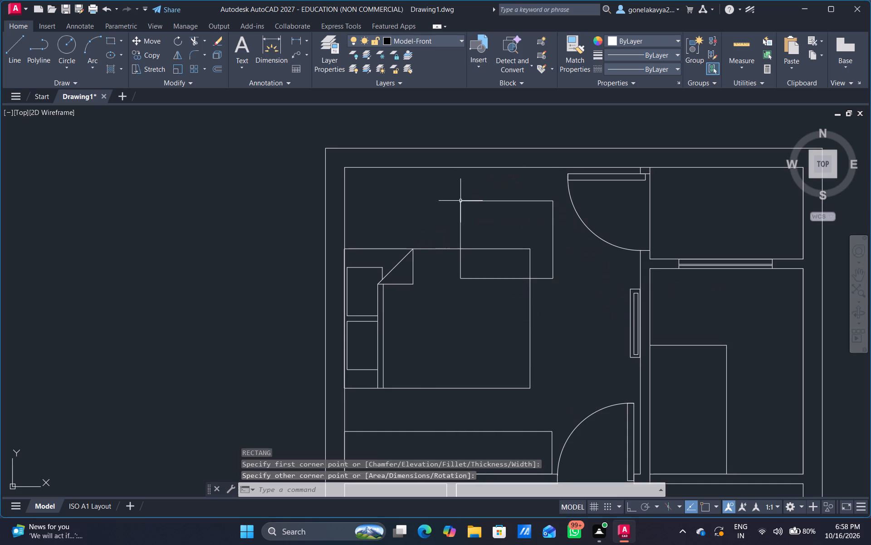
Draw an inner rectangle about 2'-11" by 2'-1" inside the rectangle over the bed's corner, starting on its lower edge.
key("space")
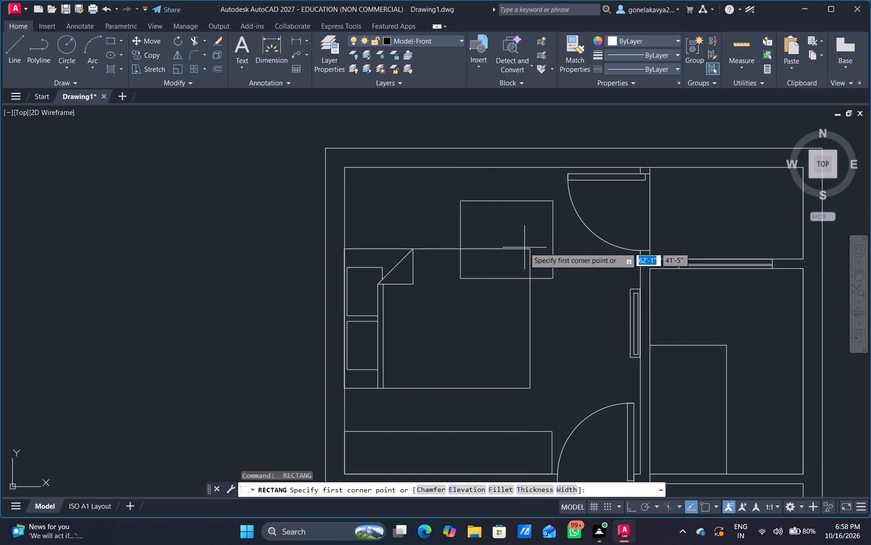
middle_click_drag(524, 248, 498, 298)
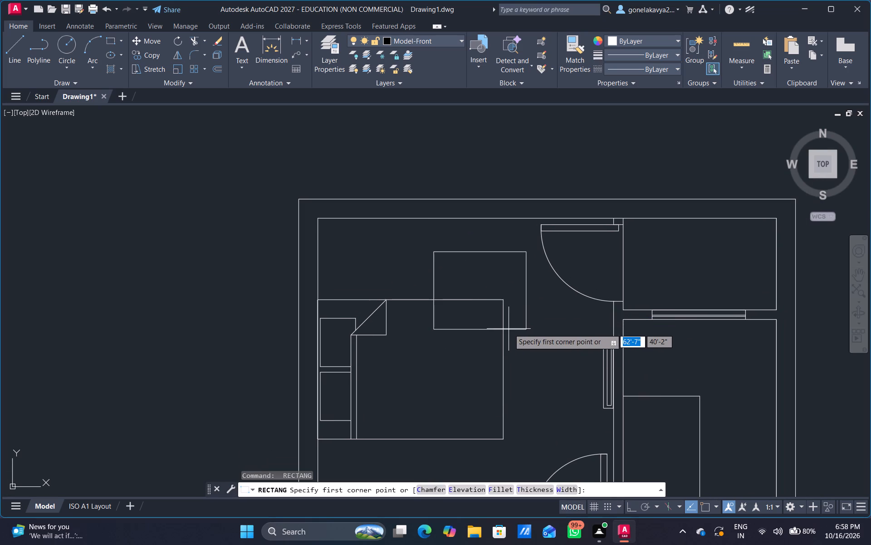
left_click_drag(511, 329, 511, 321)
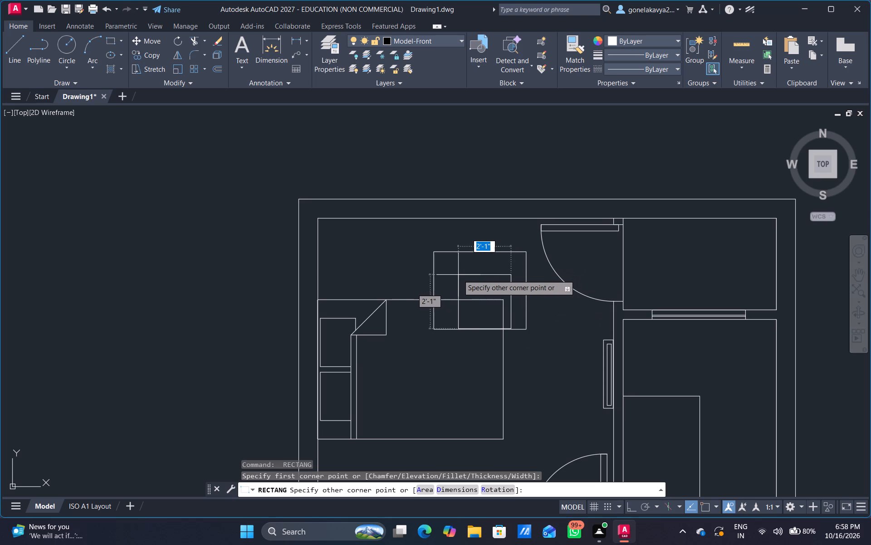
left_click(434, 276)
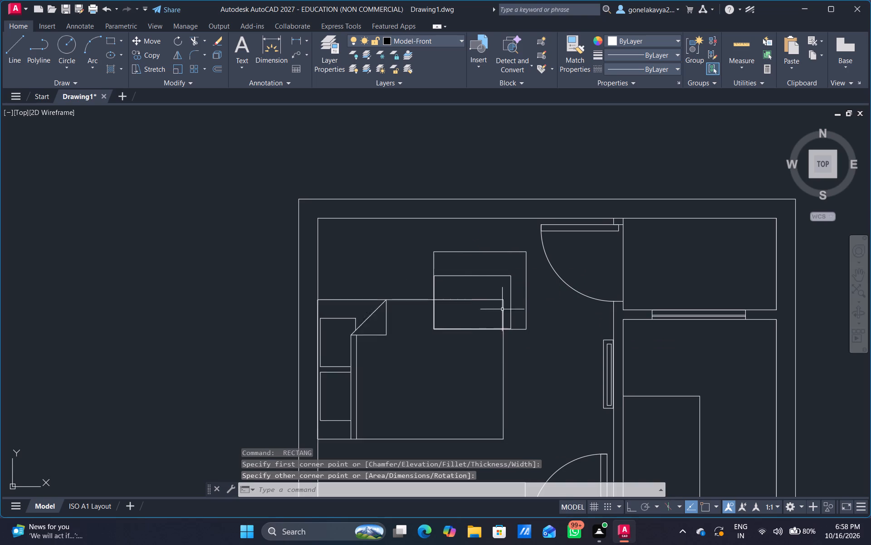
Trim away the parts of both rectangles inside the bed outline, leaving an L-shaped band around the bed's upper-right corner.
key("Escape")
key("t")
key("r")
key("space")
scroll(472, 297, "up", 3)
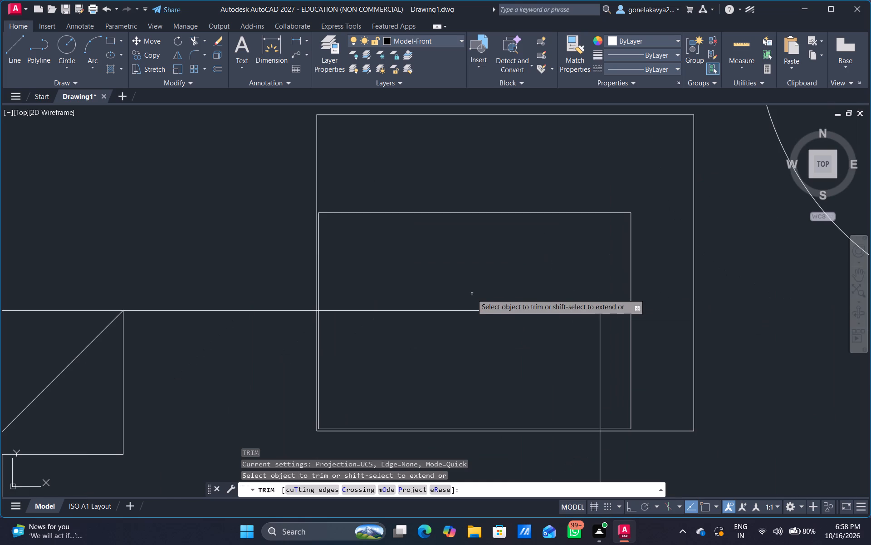
left_click_drag(350, 377, 281, 384)
left_click_drag(442, 409, 454, 487)
scroll(608, 441, "down", 2)
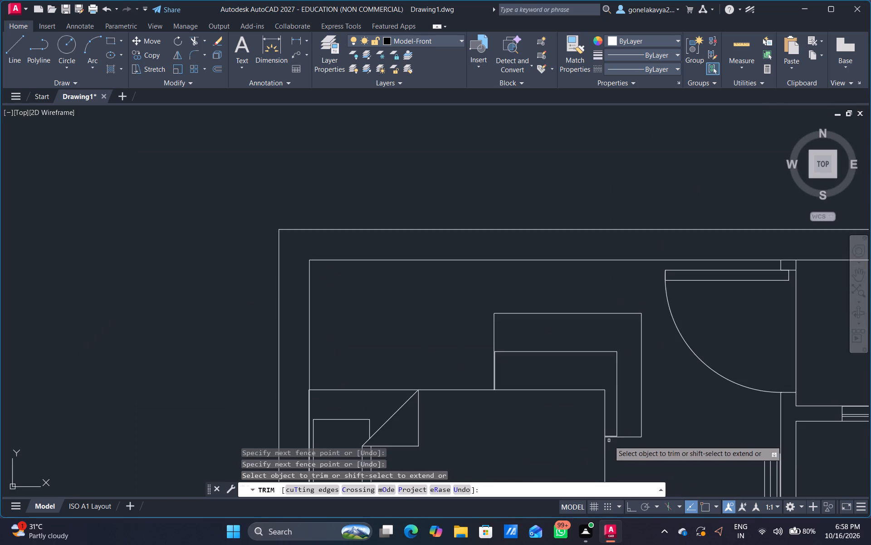
Move the spare bed block from below the plans into the right-hand plan's lower bedroom, with its headboard against the left wall.
scroll(650, 445, "down", 2)
middle_click_drag(663, 452, 661, 308)
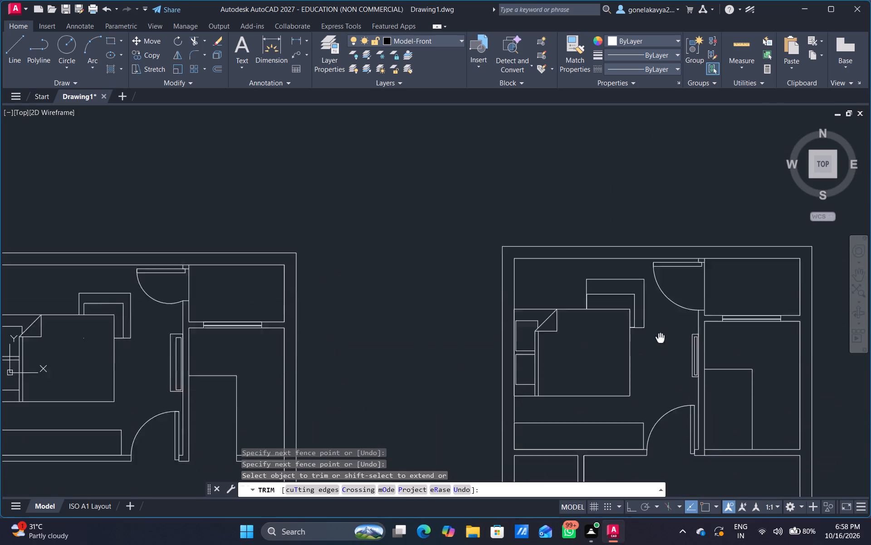
middle_click_drag(661, 308, 664, 223)
scroll(664, 223, "down", 1)
middle_click_drag(649, 350, 619, 281)
scroll(630, 275, "down", 1)
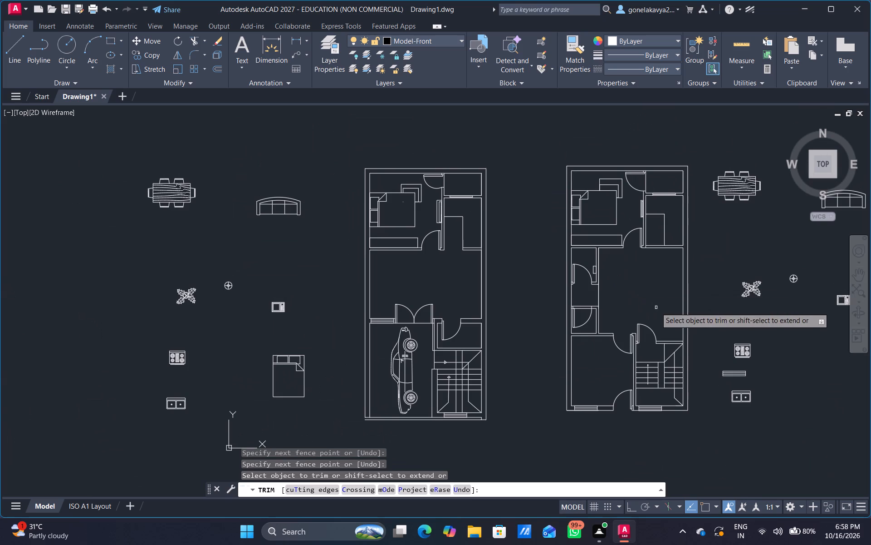
middle_click_drag(645, 297, 618, 296)
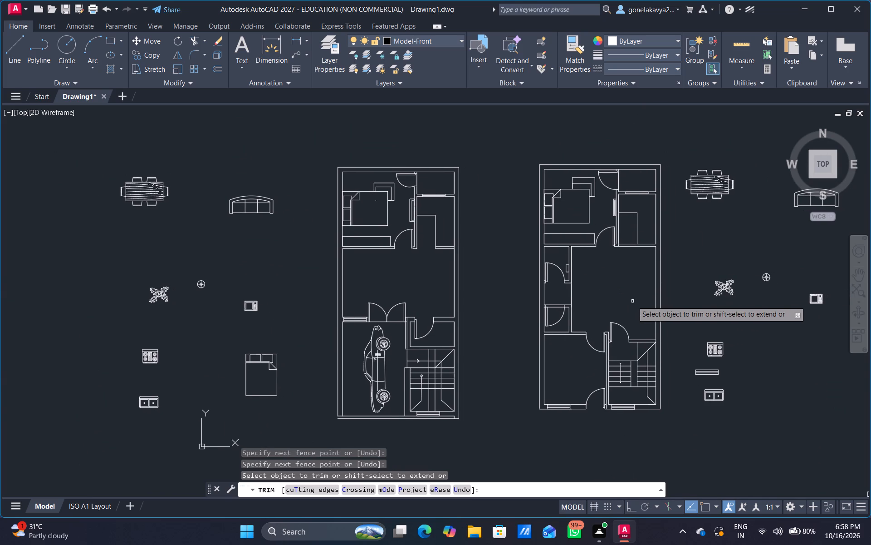
middle_click_drag(705, 252, 602, 307)
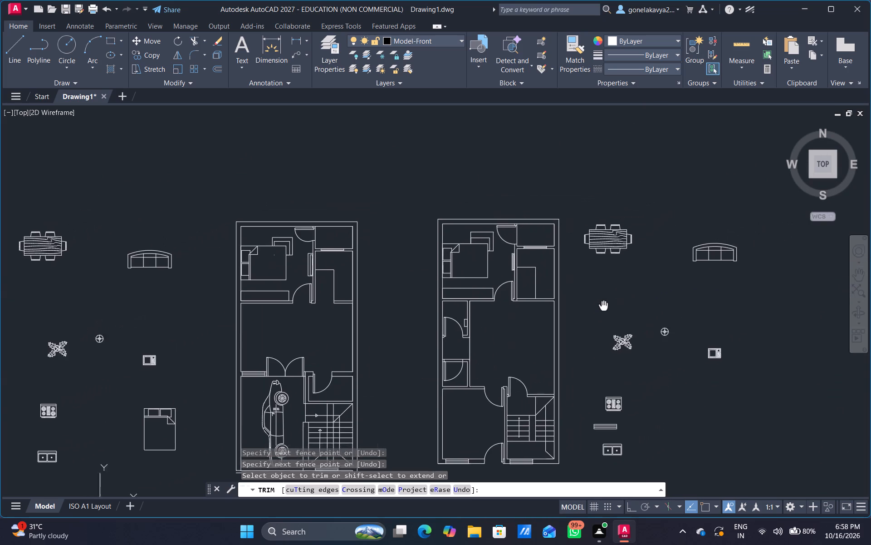
middle_click_drag(602, 307, 603, 269)
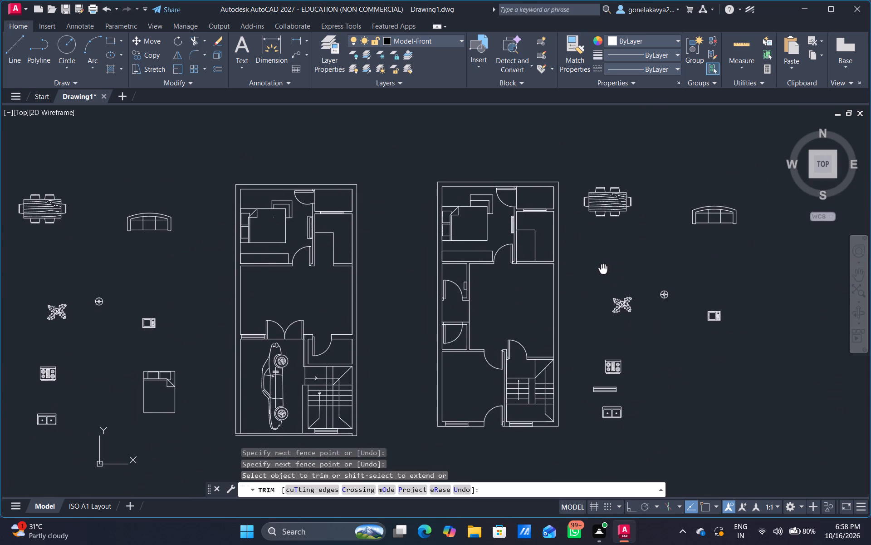
middle_click_drag(603, 269, 607, 223)
scroll(680, 333, "down", 1)
middle_click_drag(682, 378, 574, 265)
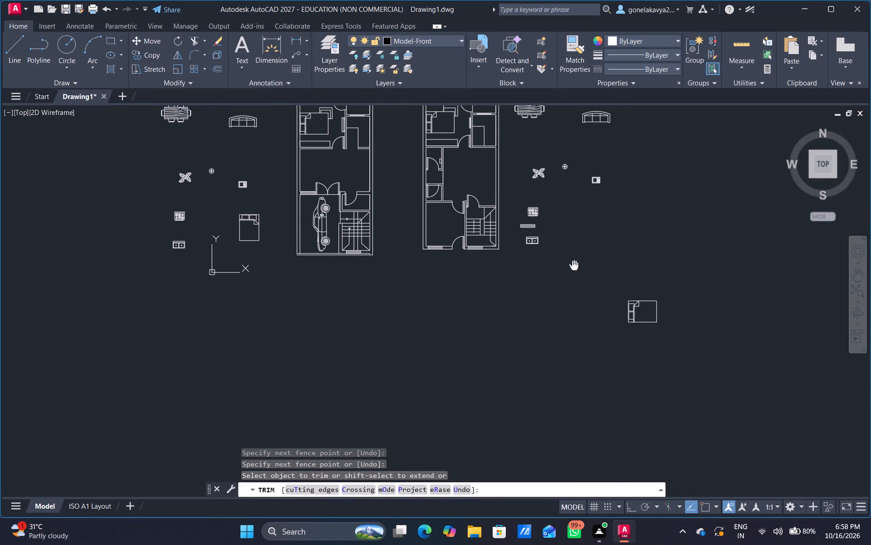
middle_click_drag(574, 265, 577, 266)
scroll(628, 331, "up", 1)
key("Escape")
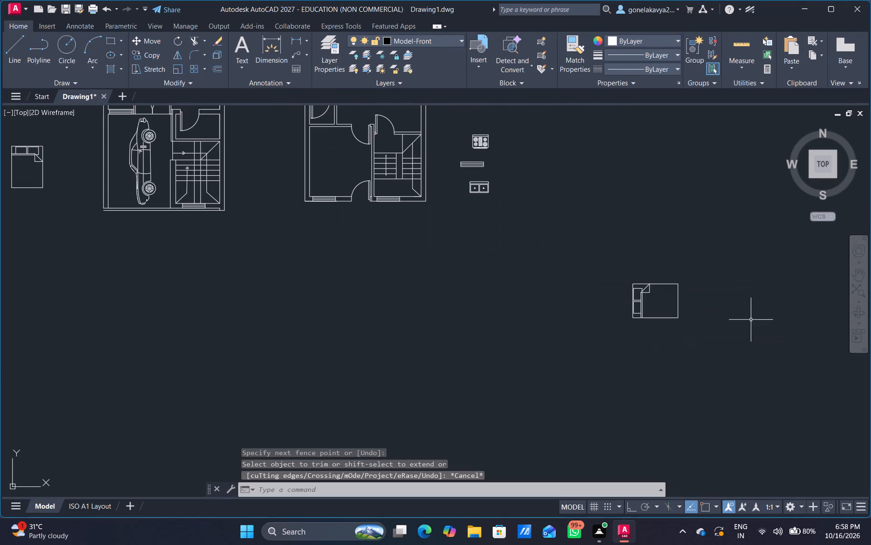
left_click_drag(750, 314, 665, 238)
right_click(662, 239)
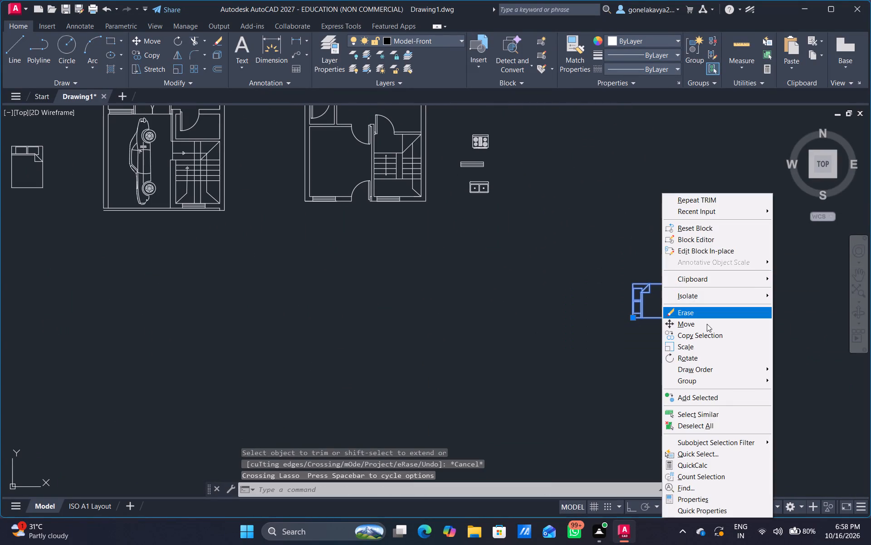
left_click(707, 324)
left_click(707, 324)
scroll(383, 184, "up", 2)
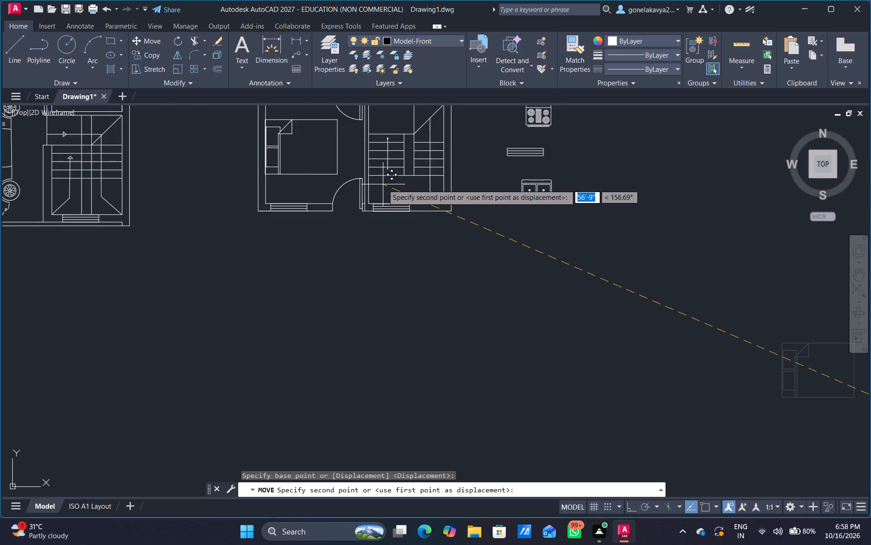
middle_click_drag(377, 203, 438, 389)
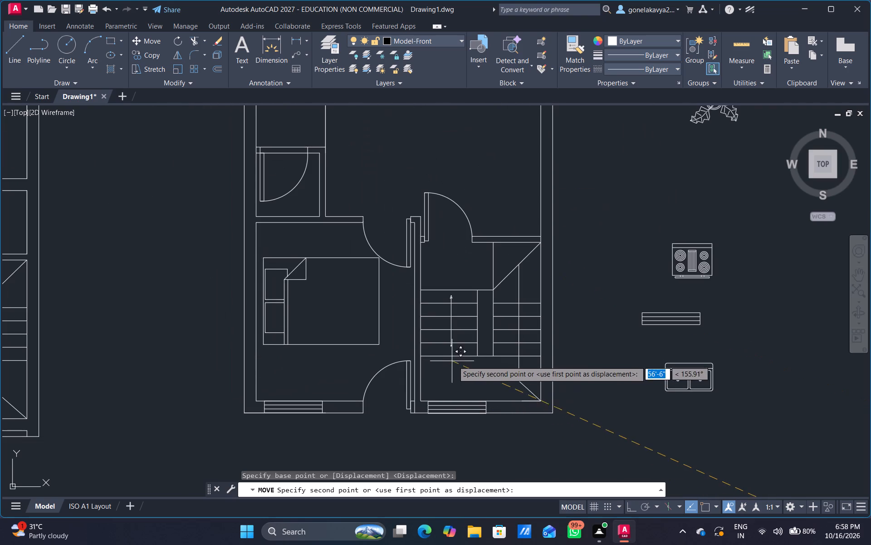
left_click(444, 365)
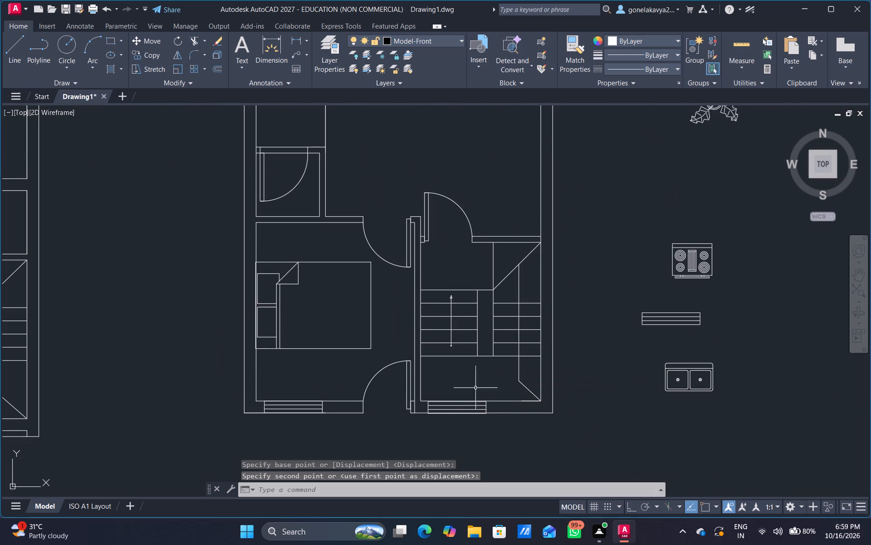
Draw a wardrobe rectangle about 1'-5" deep along the lower bedroom's upper wall, from the left wall to just short of the door.
scroll(501, 408, "down", 3)
middle_click_drag(538, 415, 543, 388)
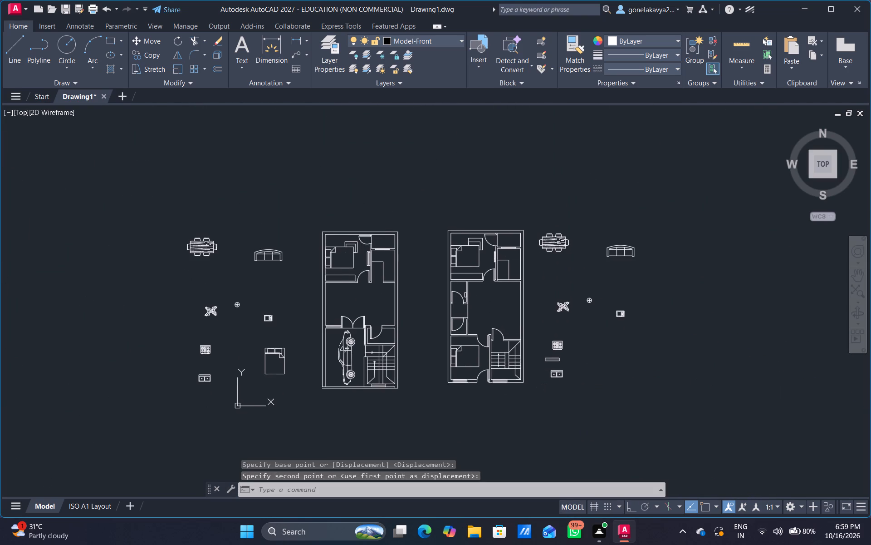
scroll(495, 380, "up", 3)
middle_click_drag(471, 329, 478, 400)
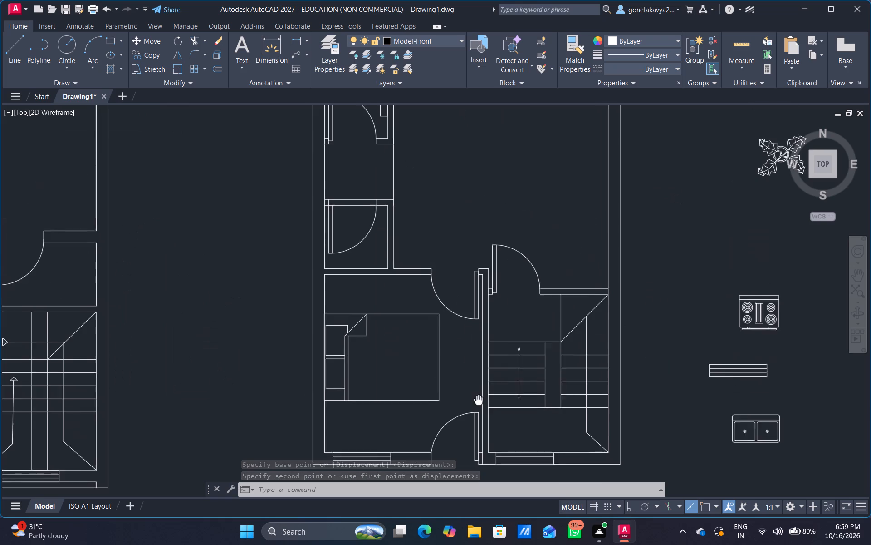
middle_click_drag(478, 400, 485, 412)
type("REC")
key("space")
scroll(346, 296, "up", 2)
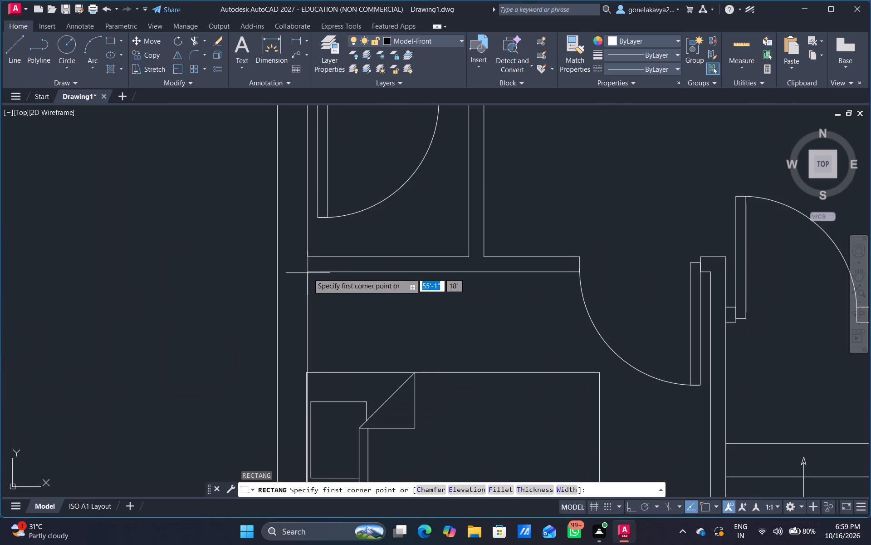
left_click_drag(307, 272, 307, 280)
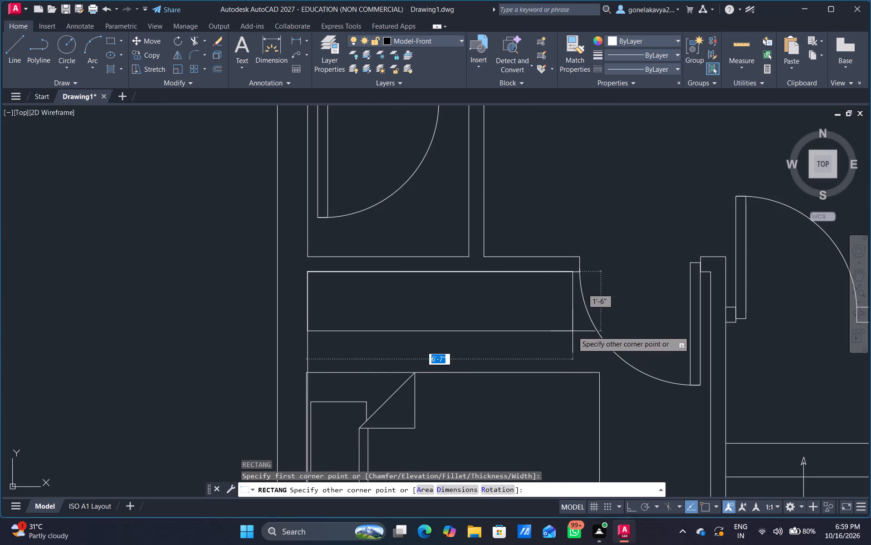
left_click(564, 329)
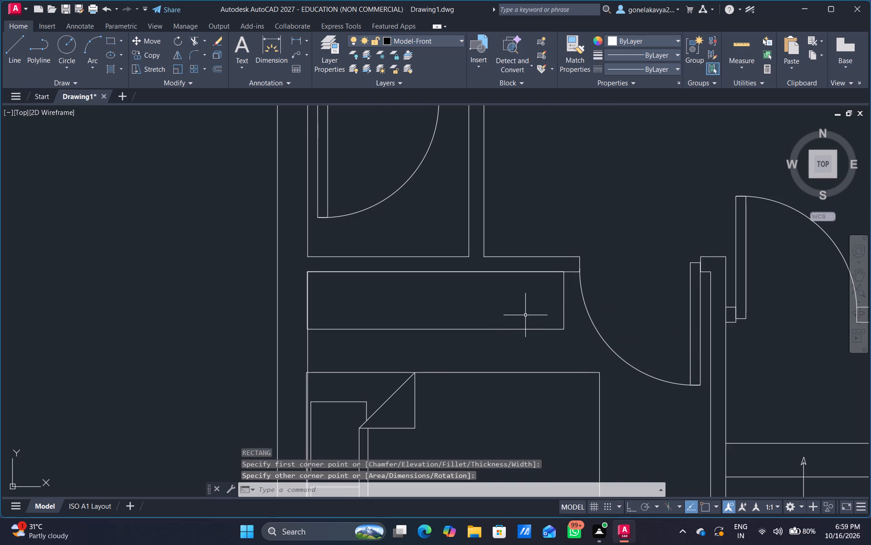
With Ortho on, draw a vertical line about 1'-5" long across the wardrobe rectangle, just inside its right end.
scroll(525, 315, "up", 1)
key("Escape")
key("l")
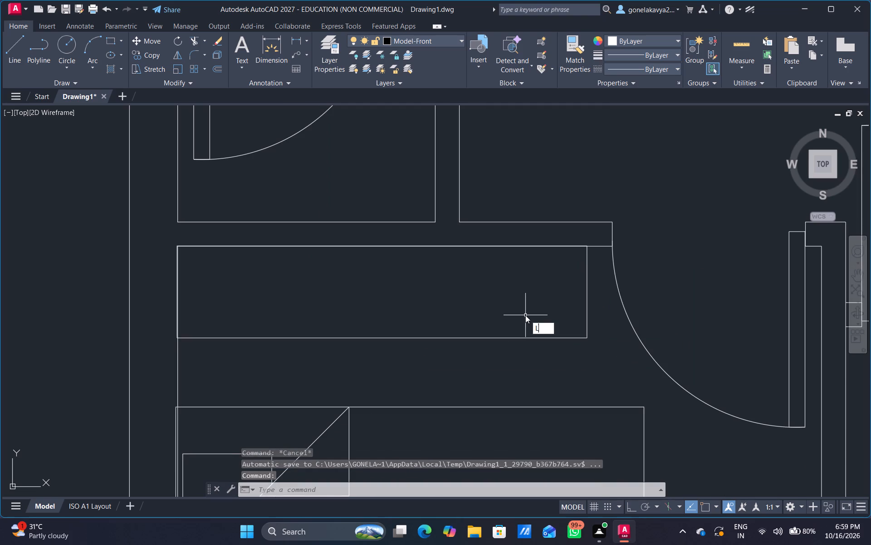
key("Return")
scroll(535, 327, "up", 2)
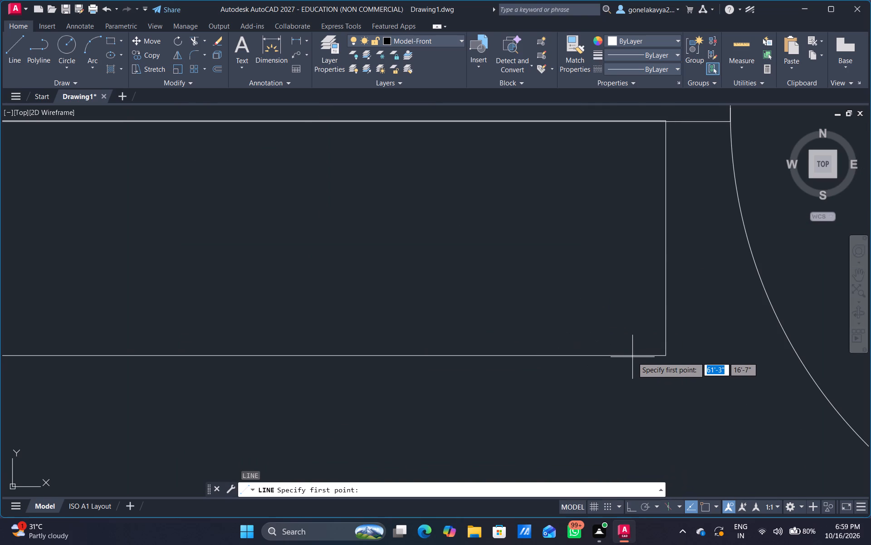
left_click_drag(641, 355, 643, 348)
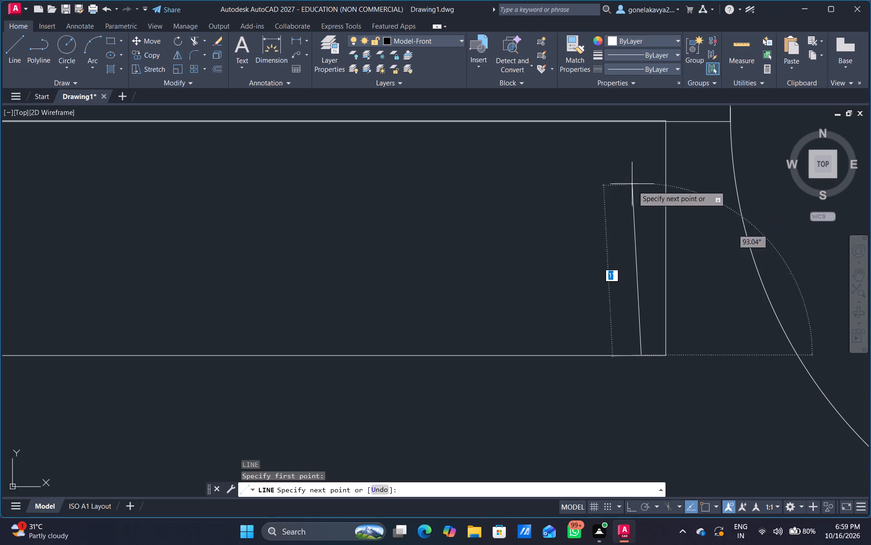
left_click(633, 513)
middle_click_drag(646, 197, 633, 233)
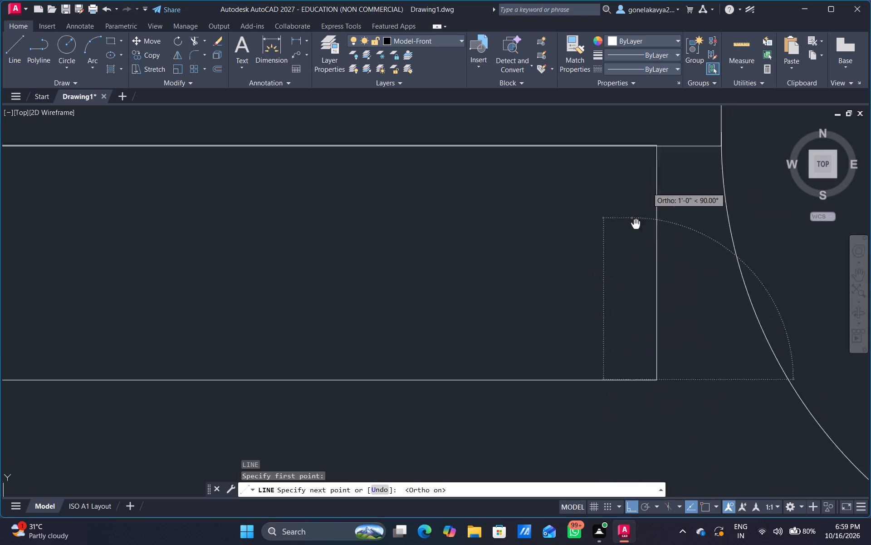
middle_click_drag(633, 233, 603, 346)
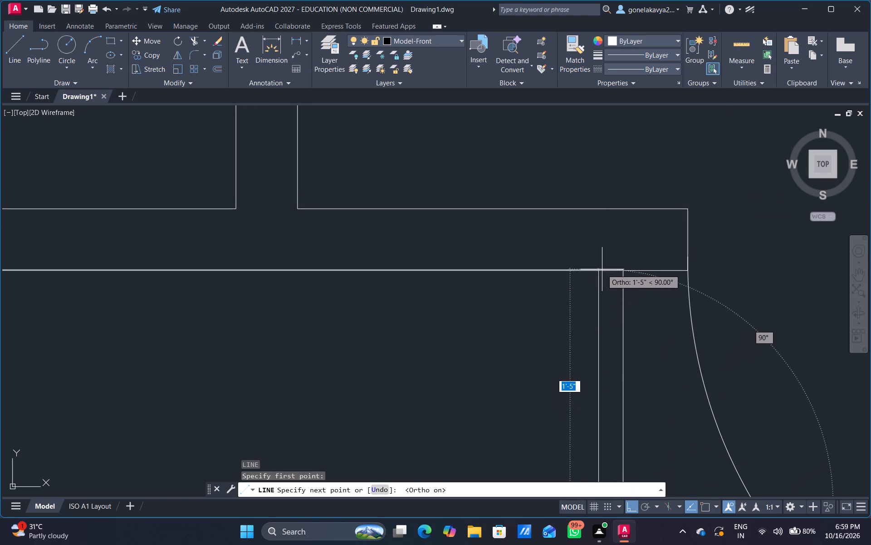
scroll(602, 268, "up", 4)
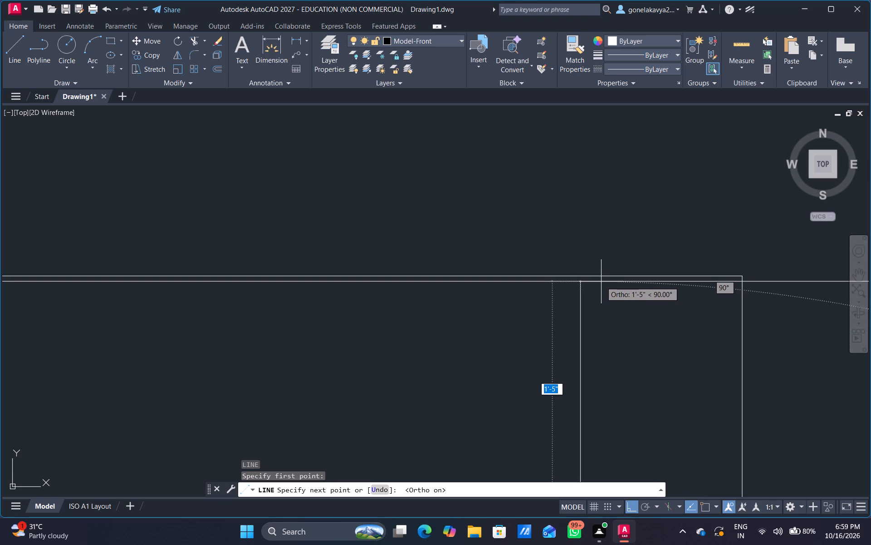
left_click(601, 281)
scroll(577, 323, "down", 3)
key("Escape")
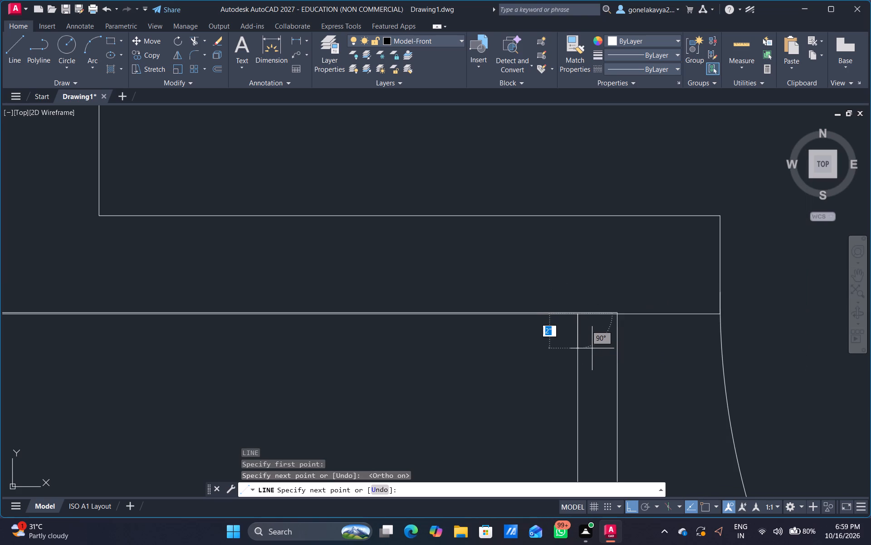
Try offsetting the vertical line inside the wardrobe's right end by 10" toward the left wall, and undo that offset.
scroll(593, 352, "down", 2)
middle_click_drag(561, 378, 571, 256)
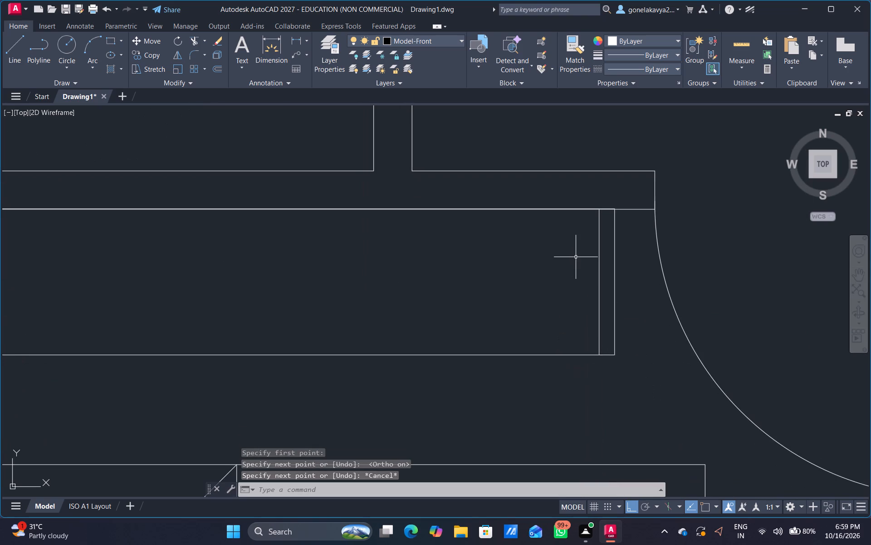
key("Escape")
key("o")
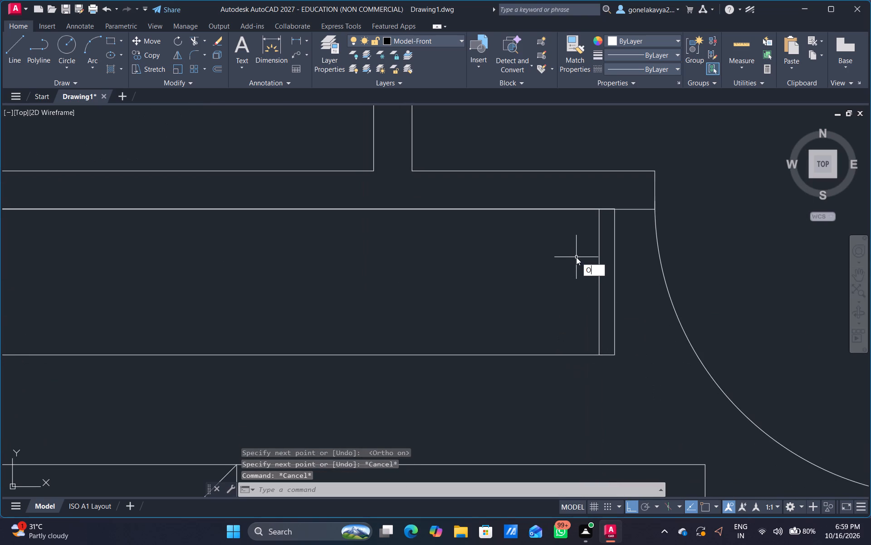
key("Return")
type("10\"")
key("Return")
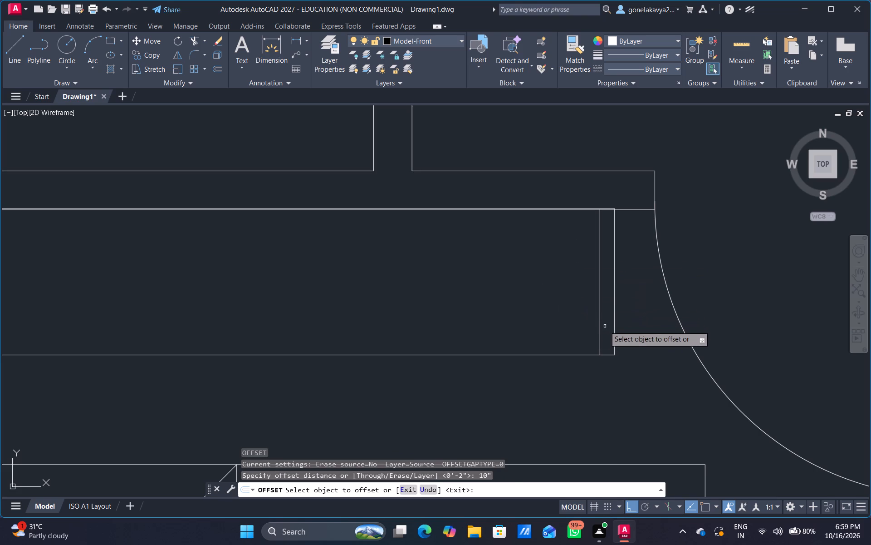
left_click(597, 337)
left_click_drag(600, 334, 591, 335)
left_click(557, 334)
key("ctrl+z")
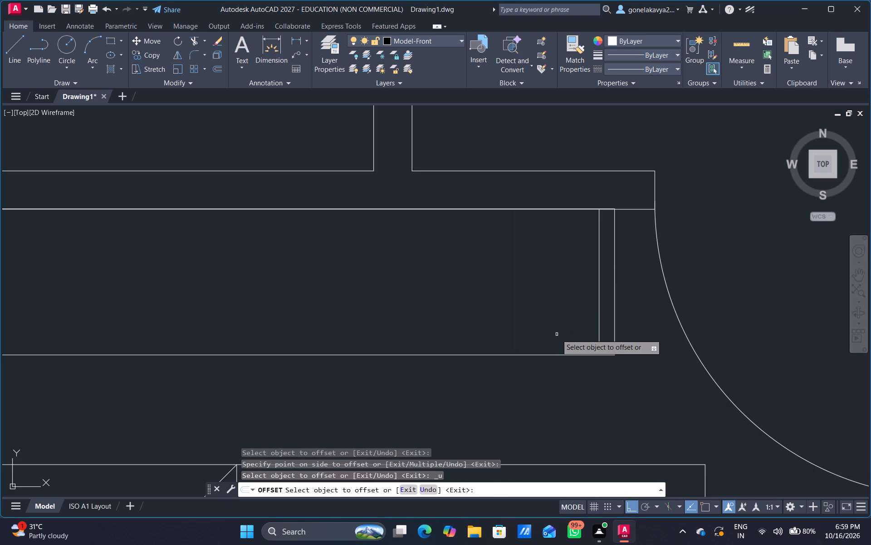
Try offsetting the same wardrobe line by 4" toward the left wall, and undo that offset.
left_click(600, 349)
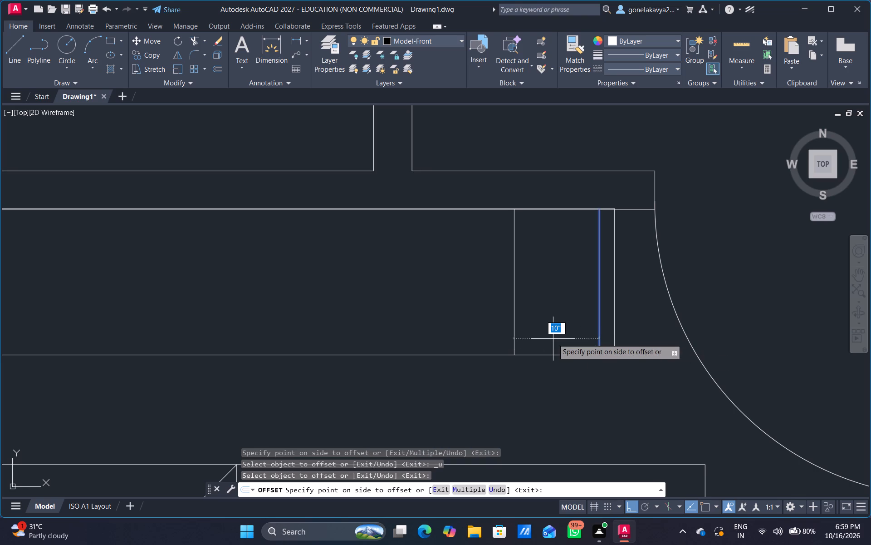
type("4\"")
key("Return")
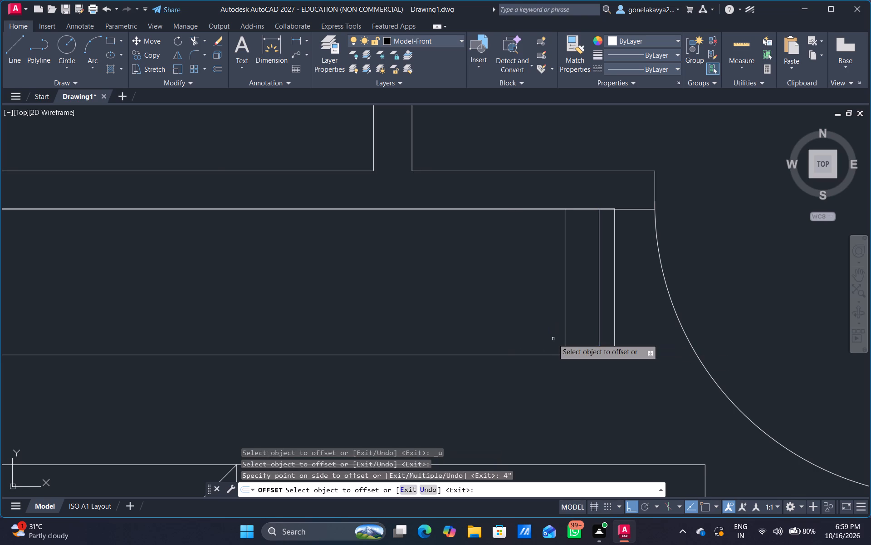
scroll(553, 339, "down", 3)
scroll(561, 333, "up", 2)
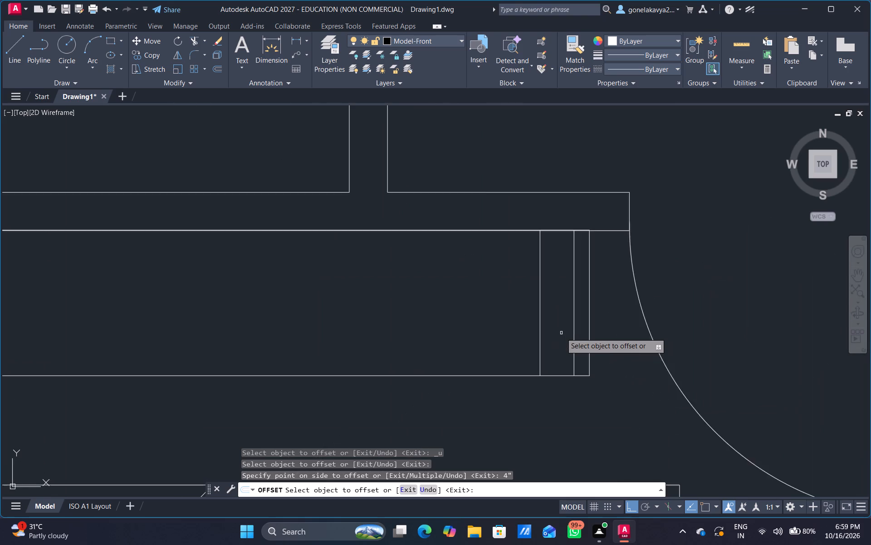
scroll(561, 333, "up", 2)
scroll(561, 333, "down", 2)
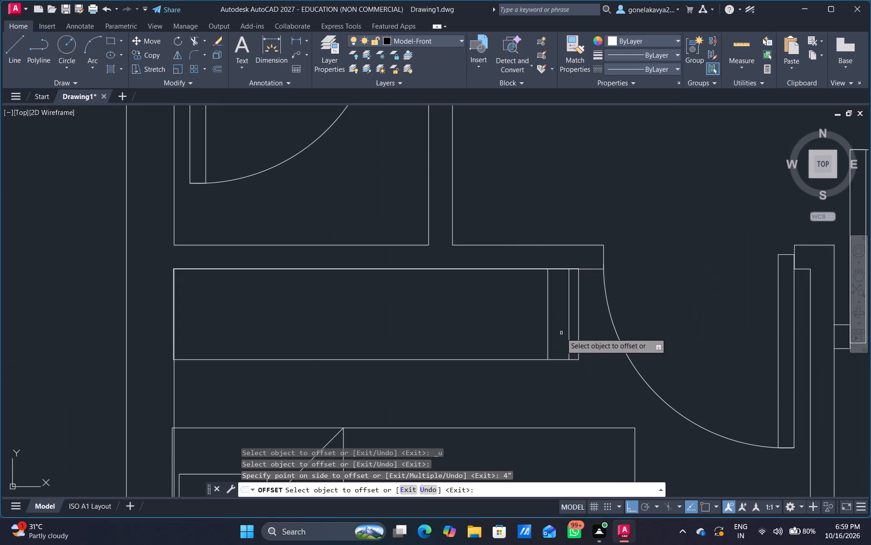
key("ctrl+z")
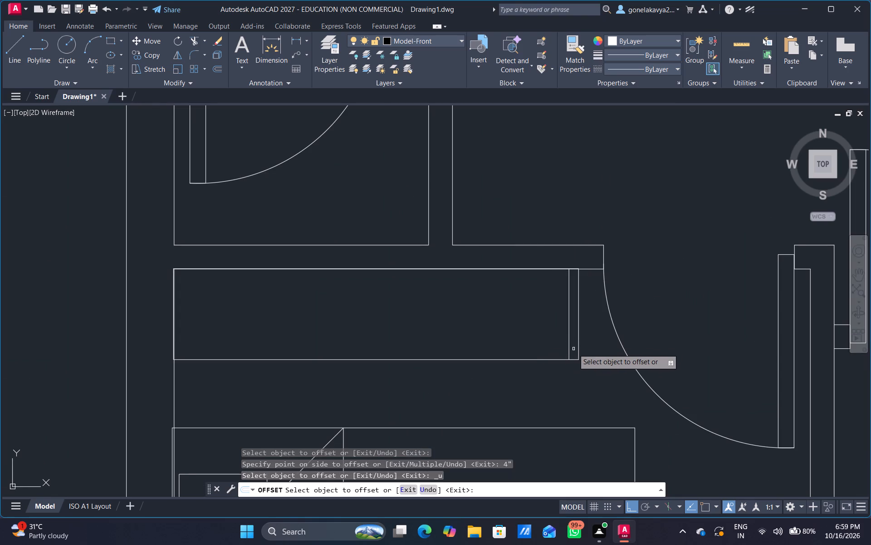
Offset the vertical line inside the wardrobe's right end toward the left wall four times in succession, spacing the lines 1" apart.
left_click(568, 351)
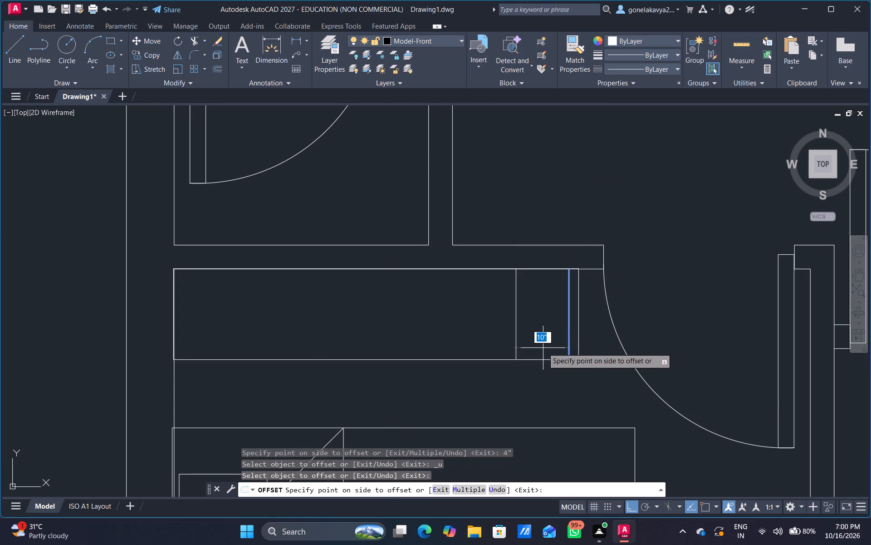
type("1\"")
key("Return")
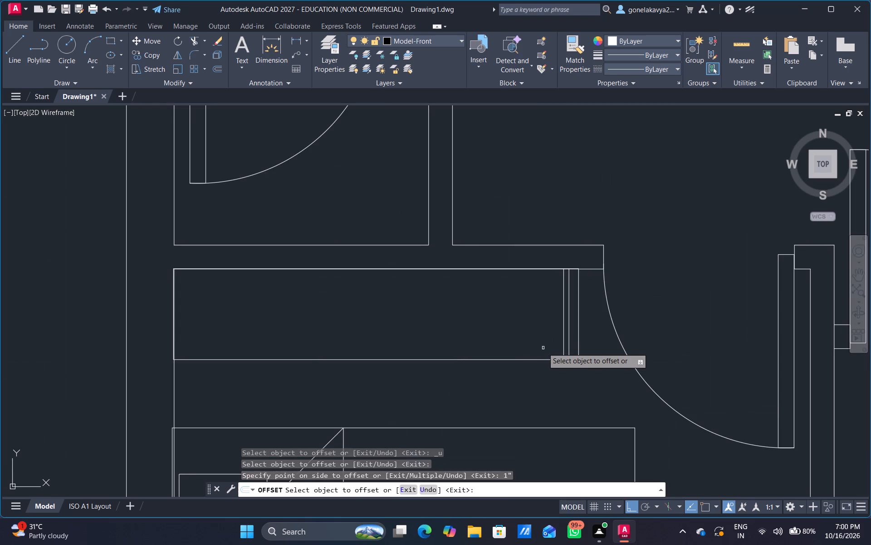
scroll(548, 339, "up", 1)
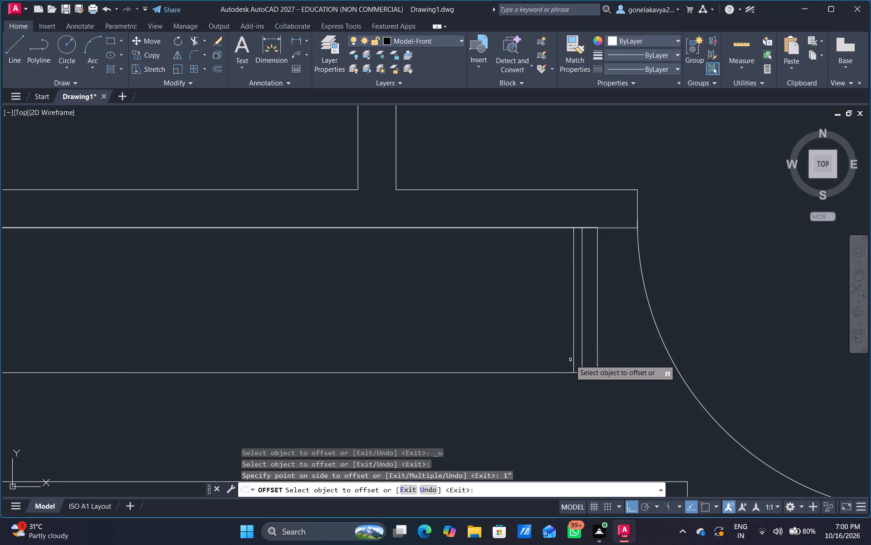
left_click(574, 364)
type("1\"")
key("Return")
scroll(525, 350, "up", 1)
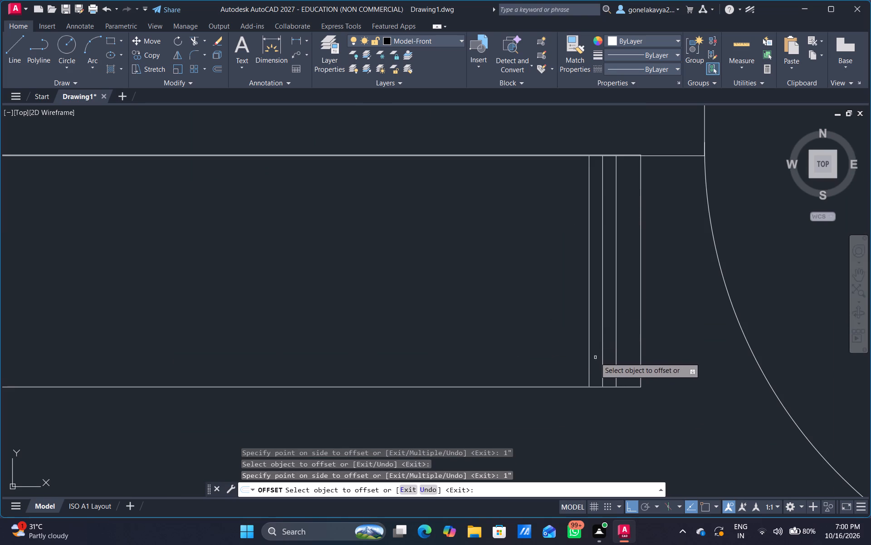
left_click(590, 362)
type("1\"")
key("Return")
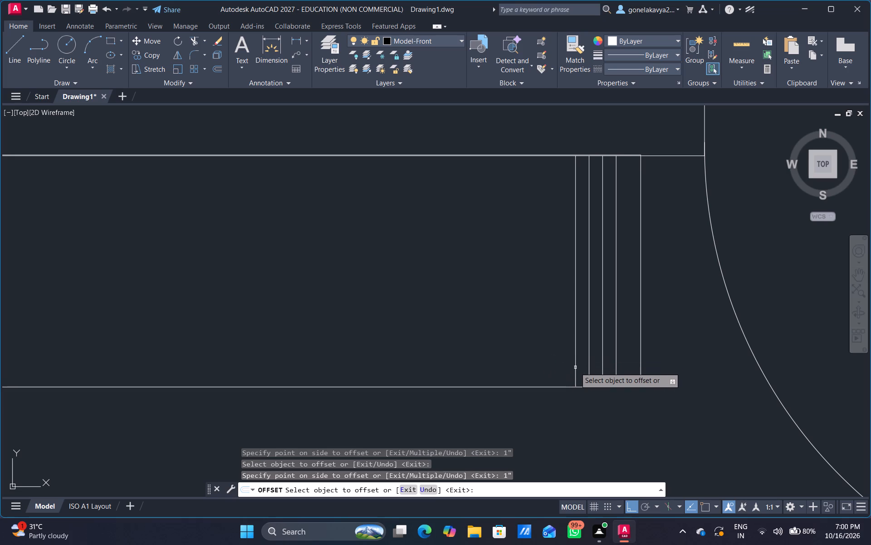
left_click(575, 367)
type("1\"")
key("Return")
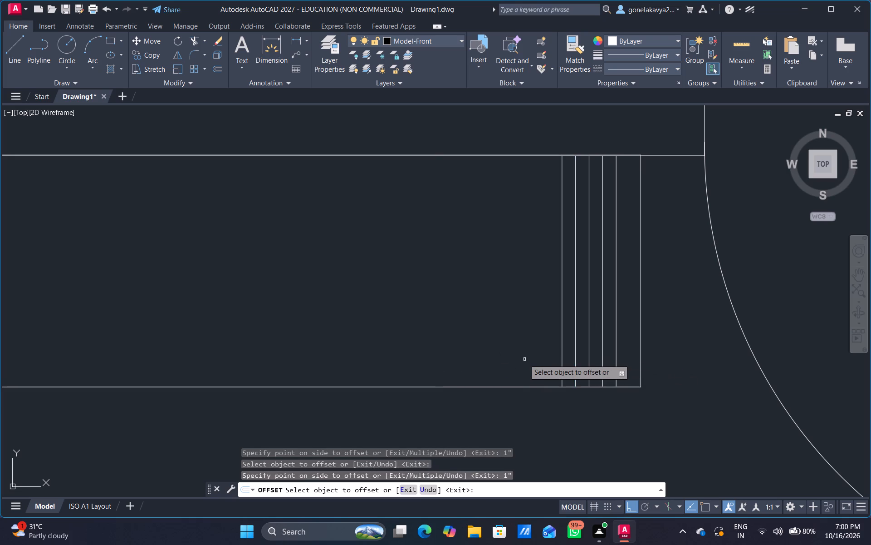
Add four more vertical lines to the wardrobe by successively offsetting the leftmost line 1" toward the left wall.
left_click(560, 380)
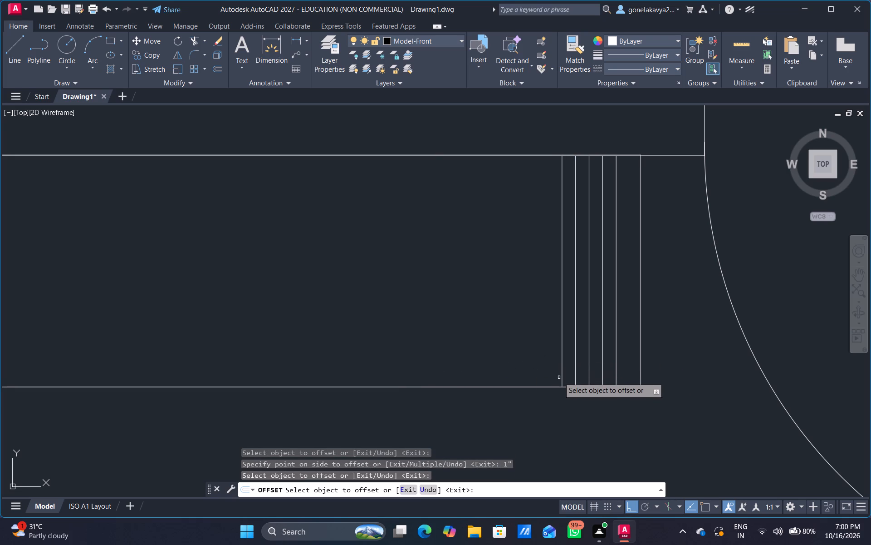
left_click(562, 377)
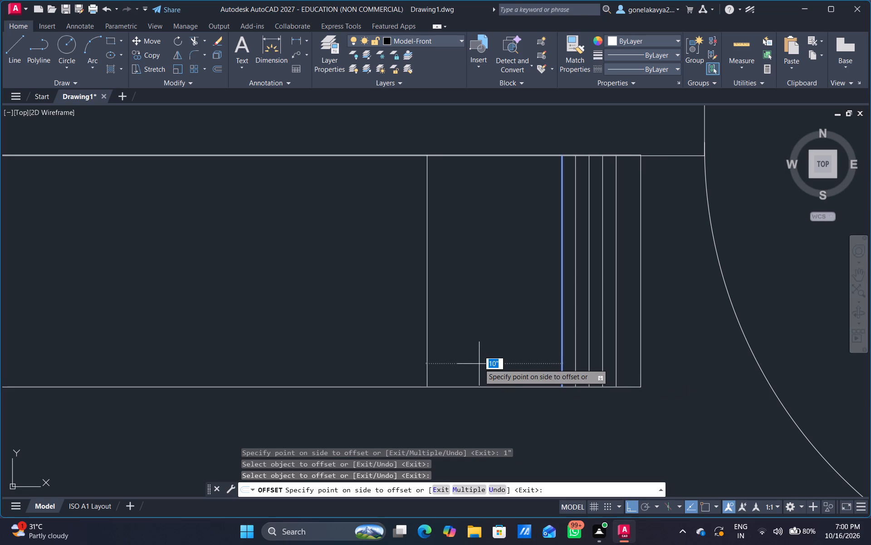
type("1\"")
key("Return")
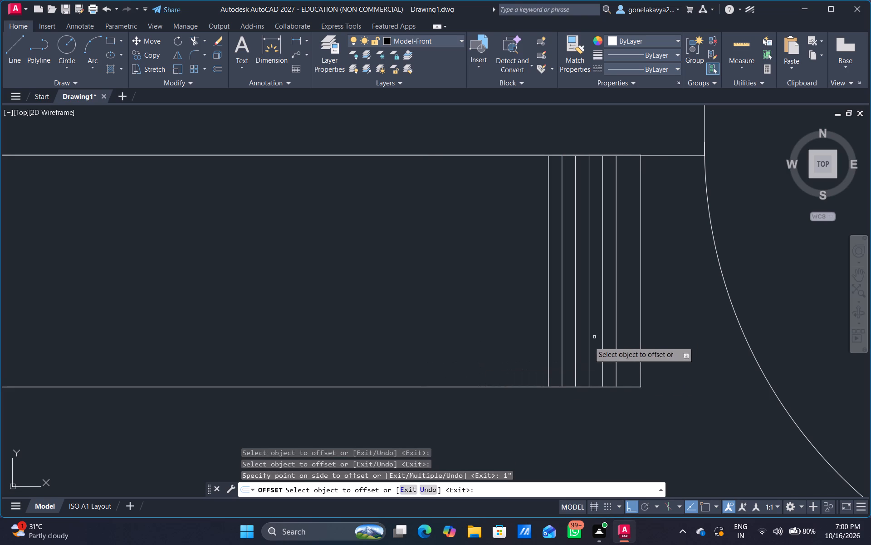
left_click(548, 359)
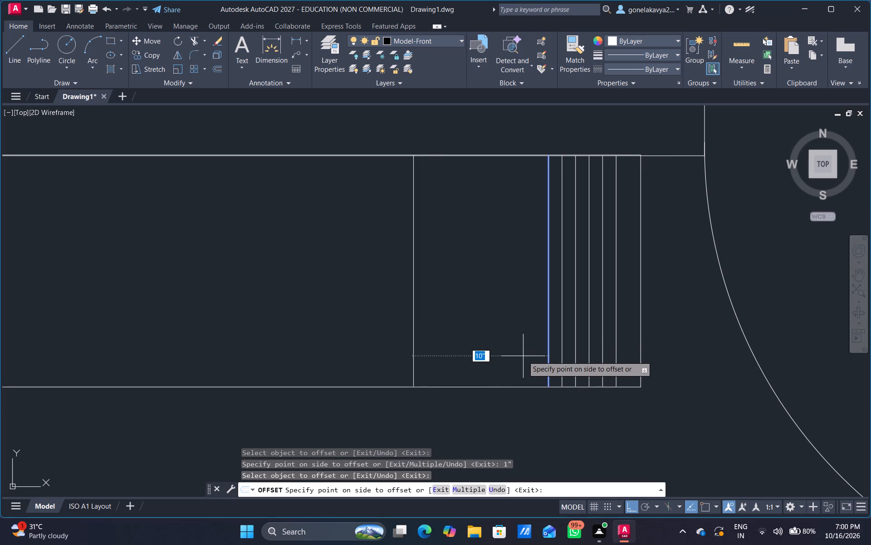
type("1\"")
key("Return")
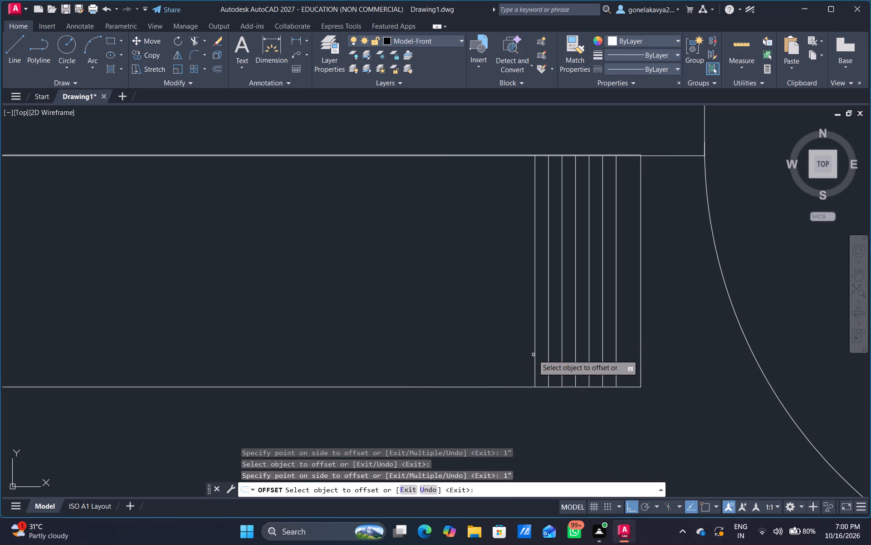
left_click(533, 355)
left_click(536, 361)
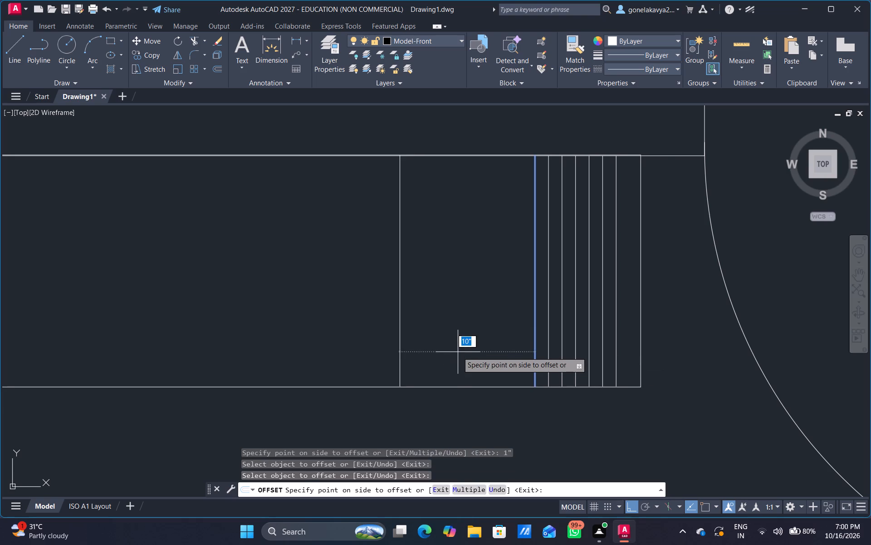
type("1\"")
key("Return")
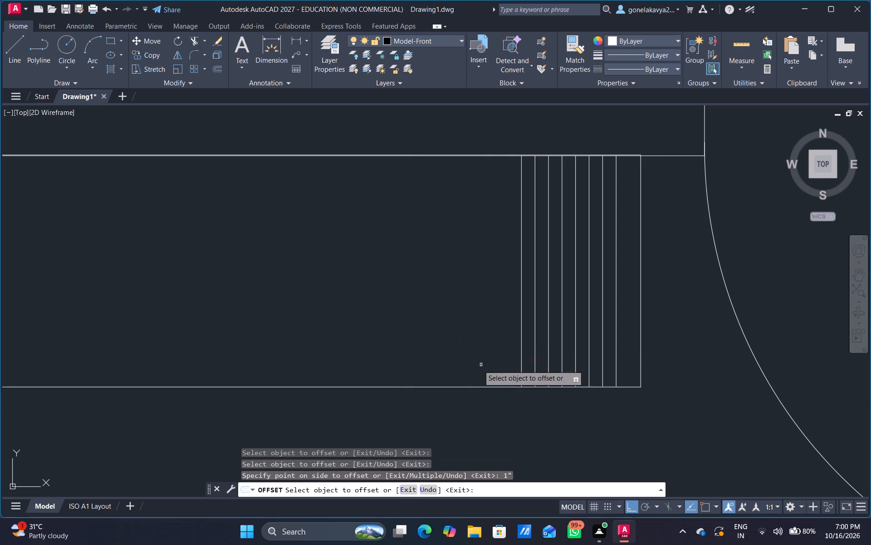
left_click(521, 377)
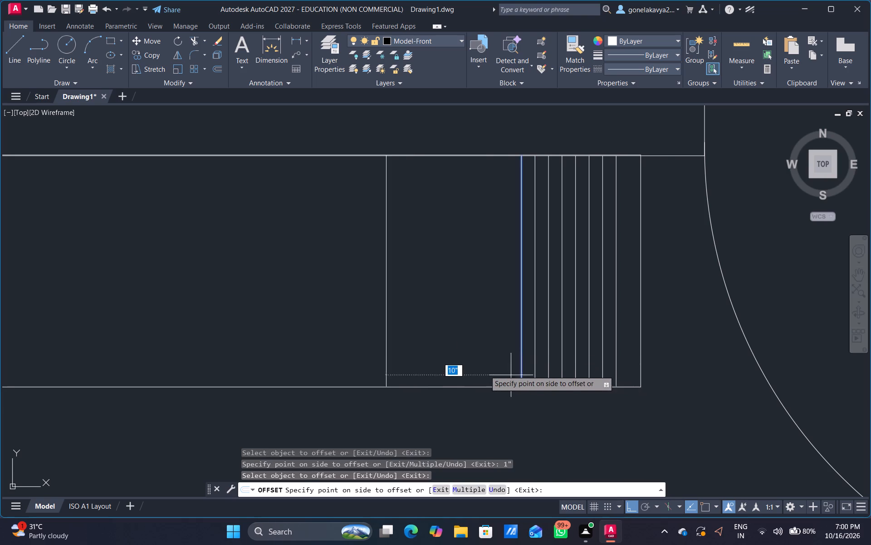
type("1\"")
key("Return")
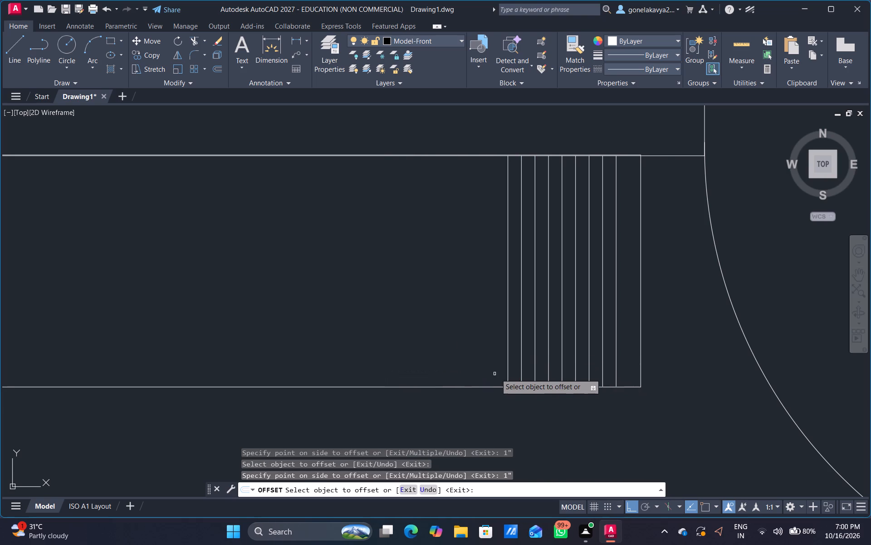
Extend the wardrobe's row of vertical lines with four further 1" offsets, each from the newest leftmost line.
left_click(509, 382)
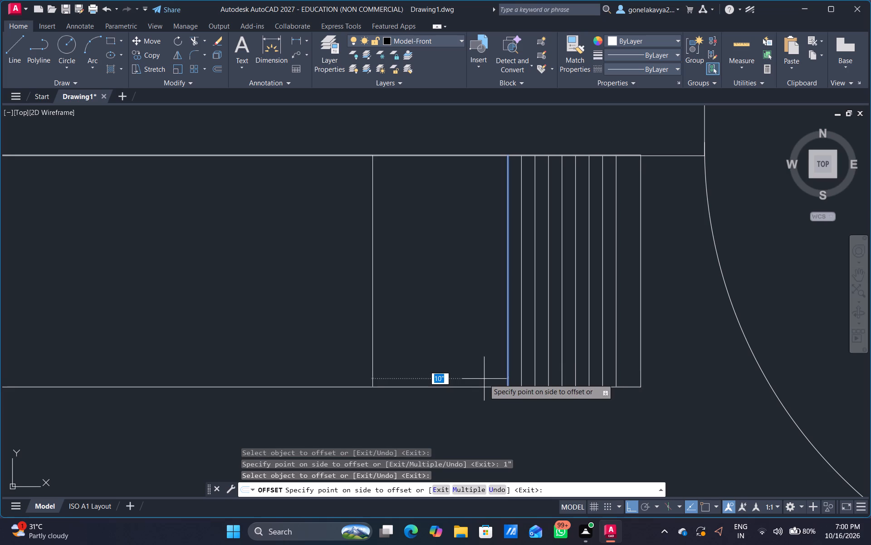
type("1\"")
key("Return")
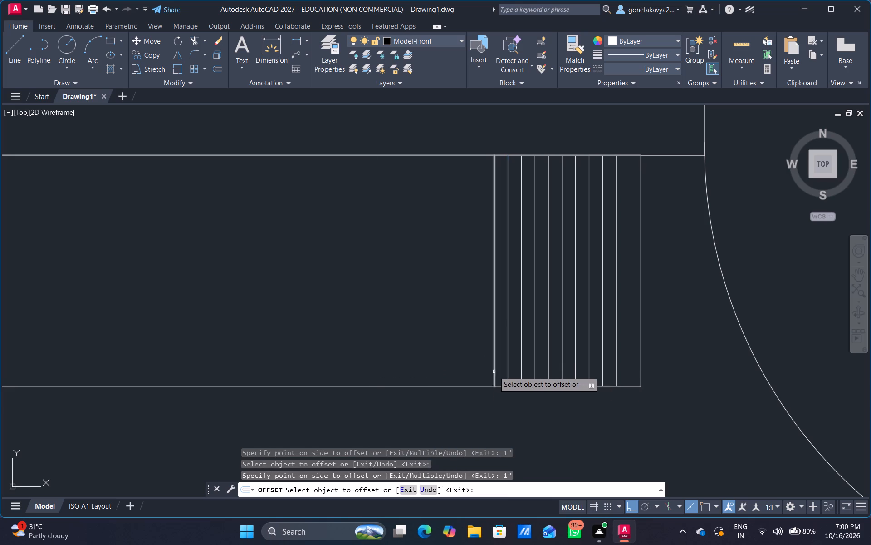
left_click(494, 372)
type("1\"")
key("Return")
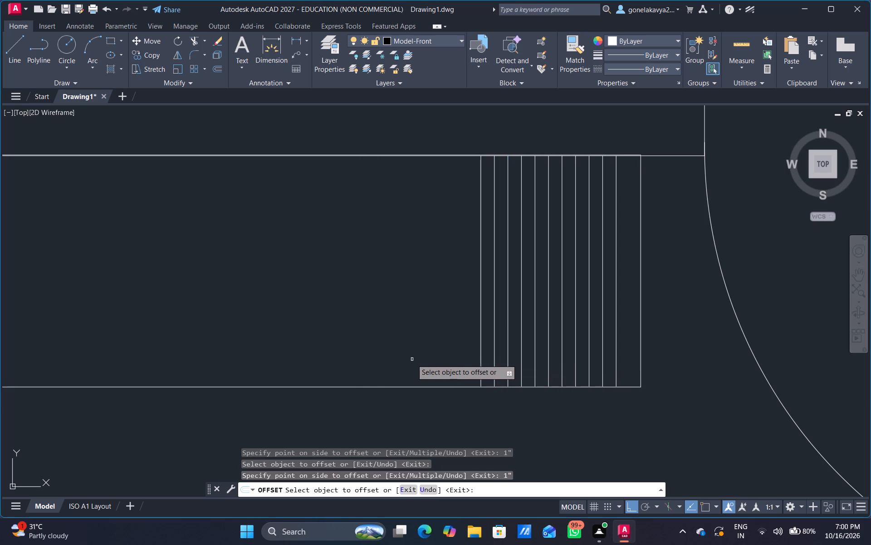
left_click(482, 381)
type("1\"")
key("Return")
left_click(467, 373)
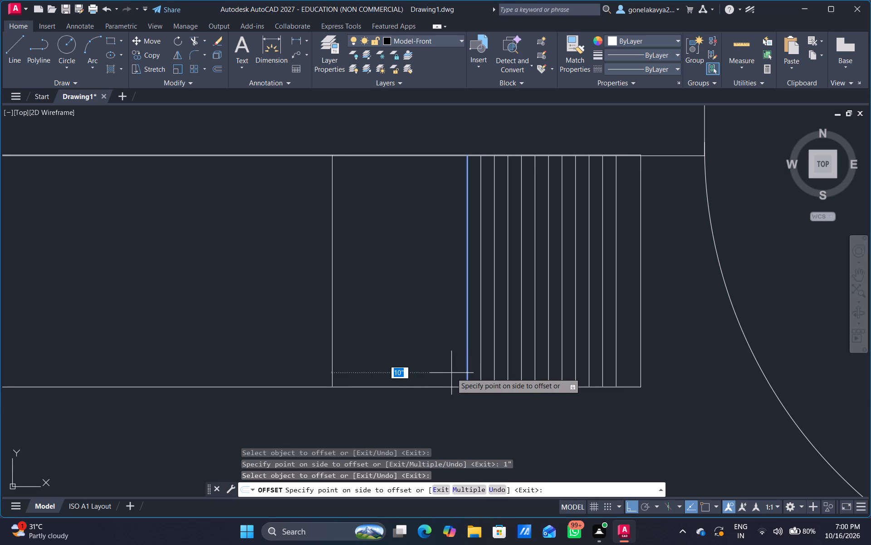
type("1\"")
key("Return")
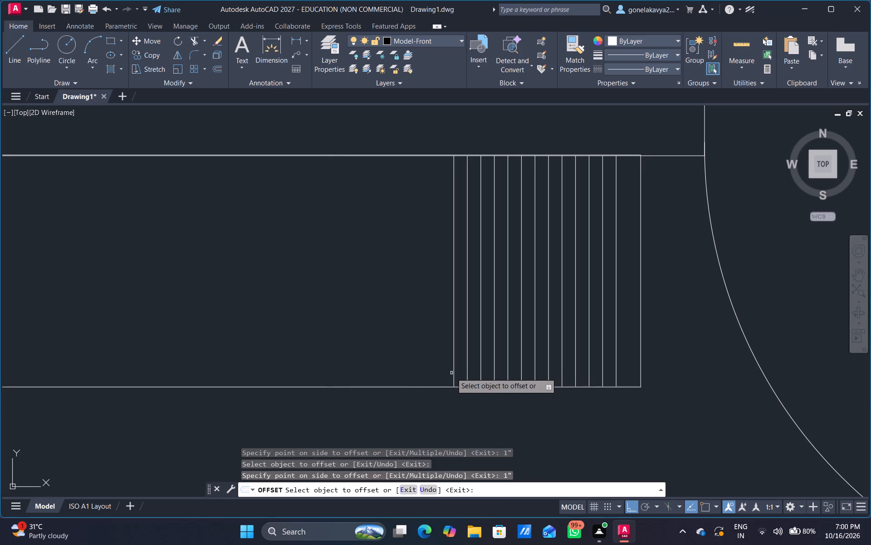
Add three more vertical lines to the wardrobe by successively offsetting the leftmost line 1" toward the left wall.
left_click(453, 378)
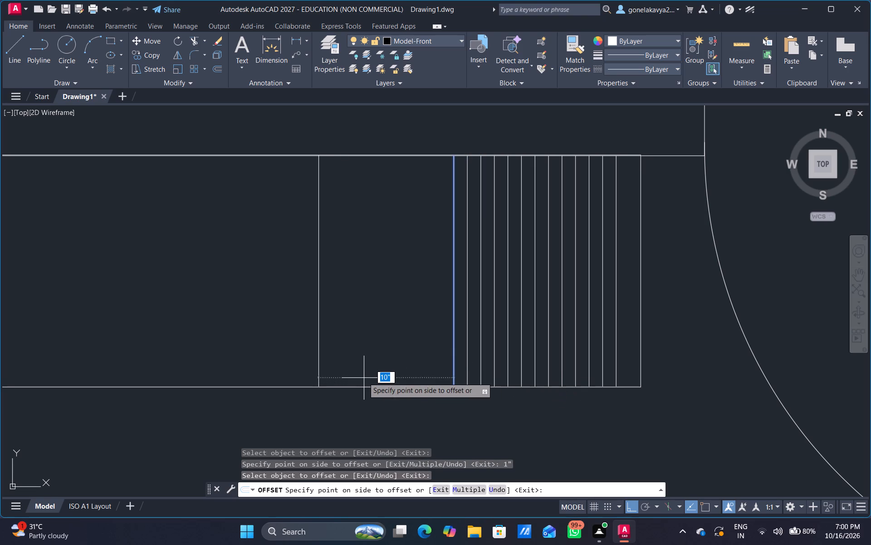
type("1\"")
key("Return")
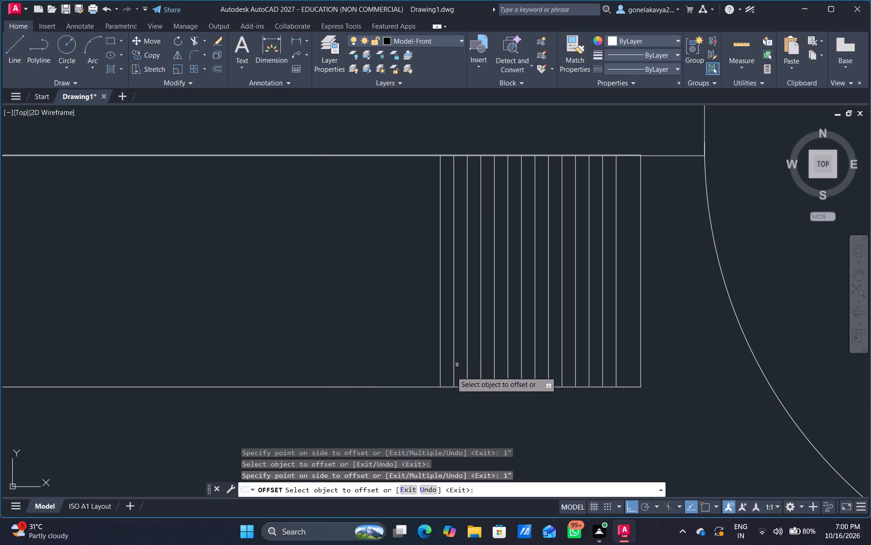
left_click(440, 377)
type("1\"")
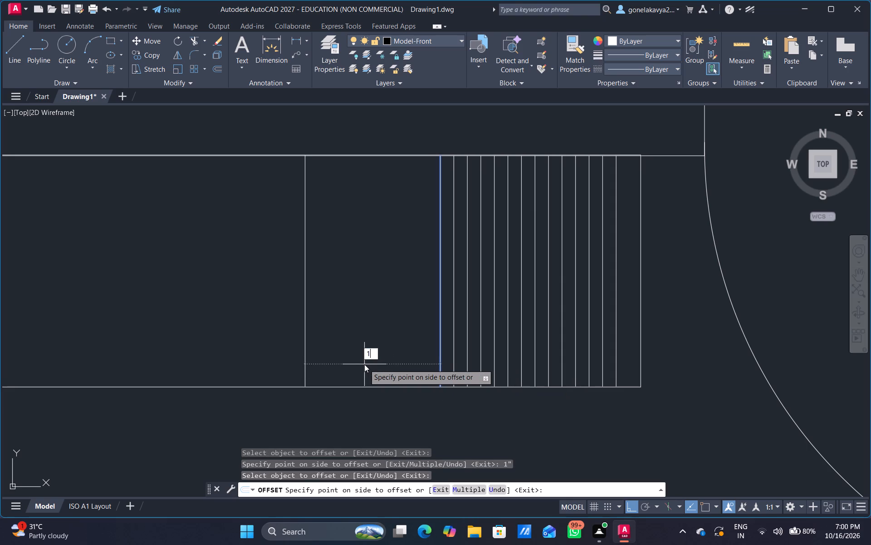
key("Return")
scroll(364, 364, "down", 5)
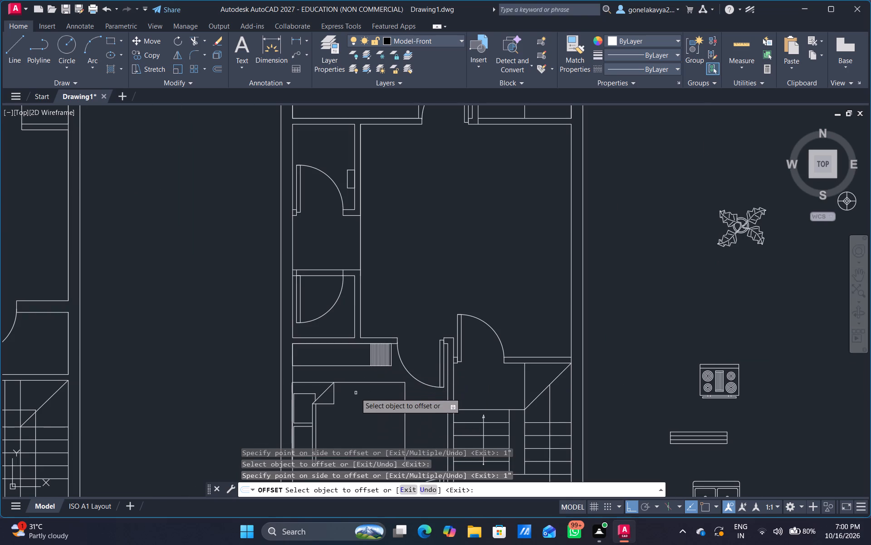
scroll(358, 380, "up", 3)
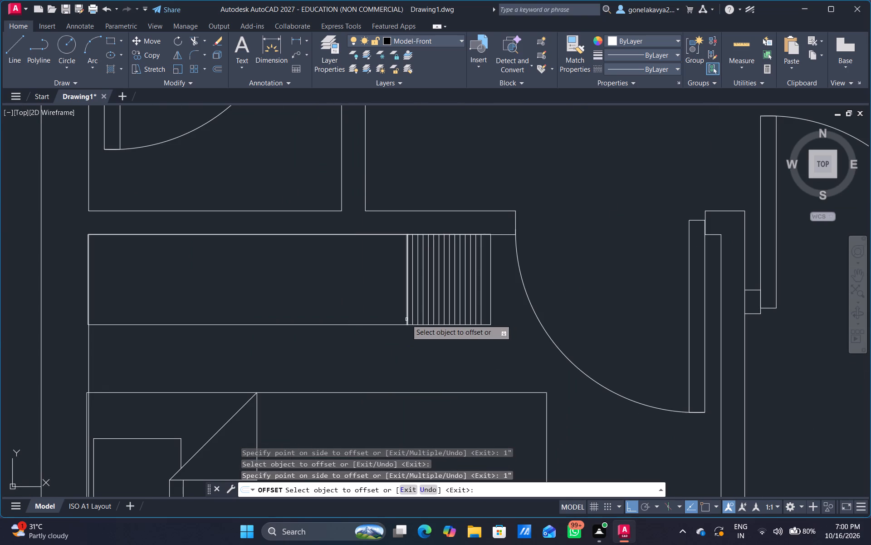
left_click(406, 319)
type("1\"")
key("Return")
left_click(400, 321)
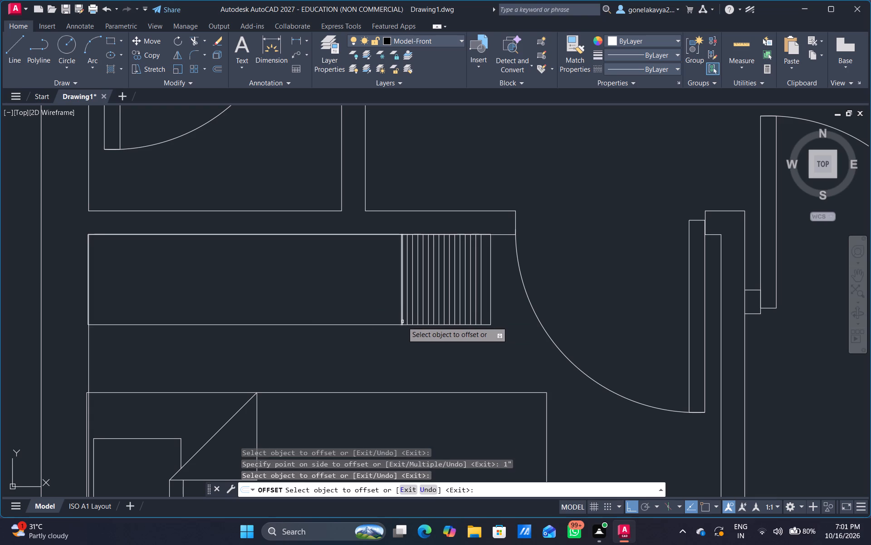
Extend the wardrobe's row of vertical lines with four further 1" offsets toward the left wall, each from the newest line.
left_click(402, 322)
type("1\"")
key("Return")
left_click(392, 316)
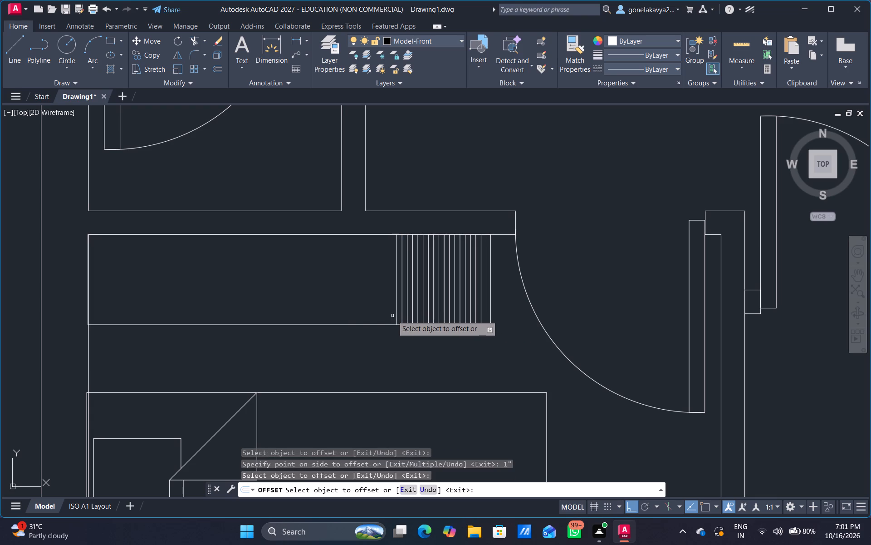
left_click(396, 312)
type("1\"")
key("Return")
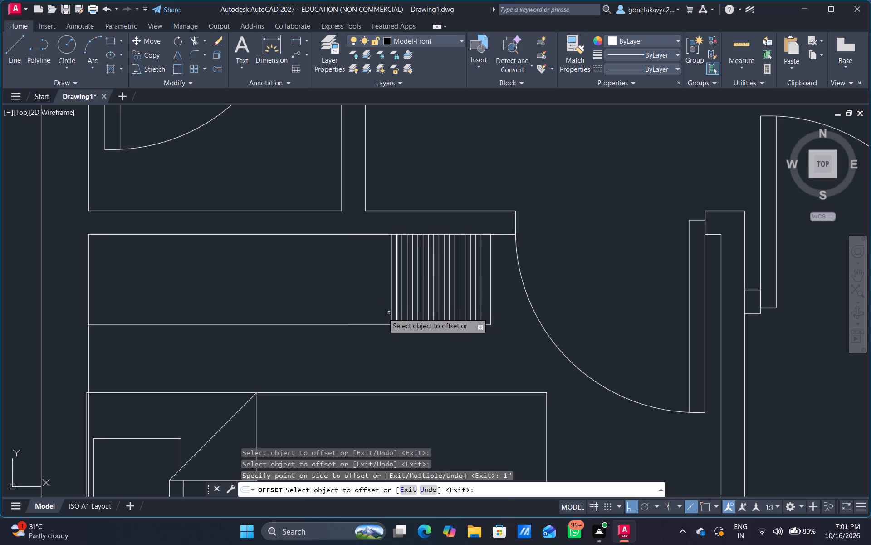
left_click_drag(390, 311, 385, 311)
type("1\"")
key("Return")
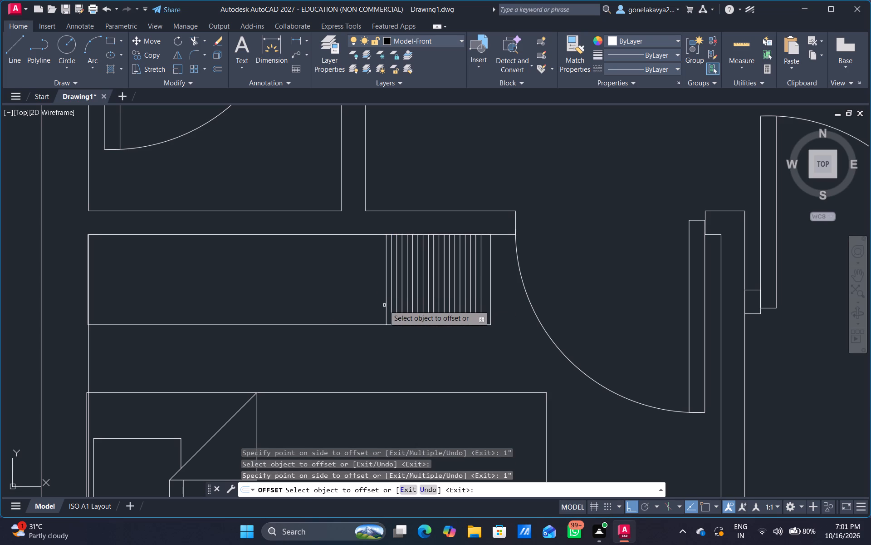
left_click(387, 307)
type("1\"")
key("Return")
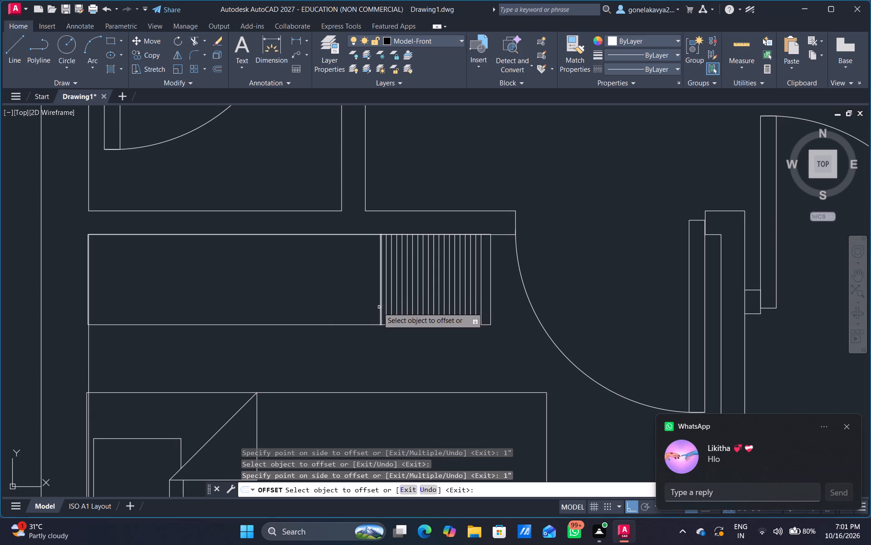
Offset the wardrobe's leftmost vertical line 1" toward the left wall four more times in succession.
left_click(382, 314)
type("1\"")
key("Return")
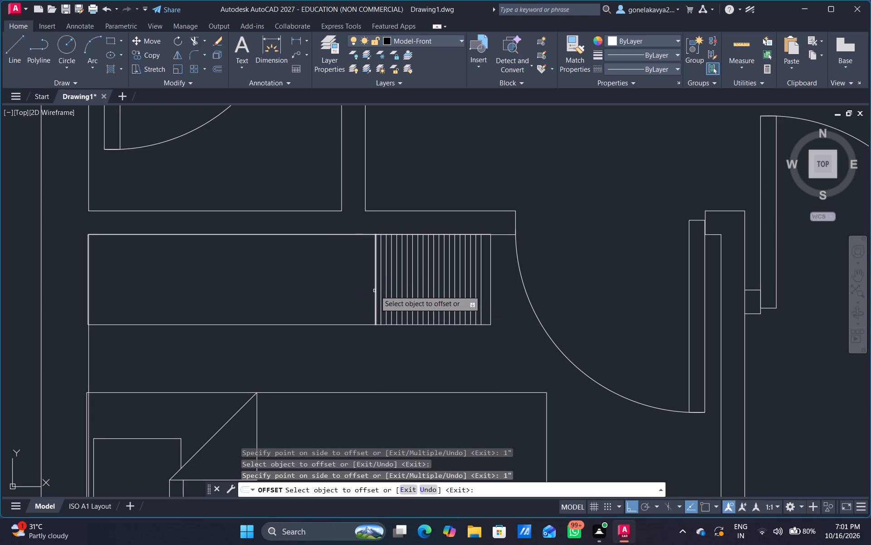
left_click_drag(375, 291, 367, 292)
type("1\"")
key("Return")
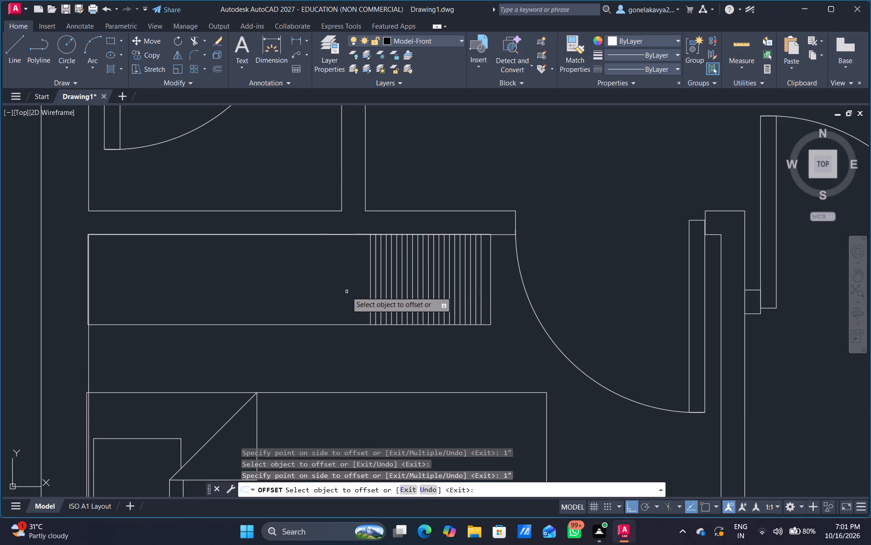
left_click_drag(372, 305, 367, 310)
type("1\"")
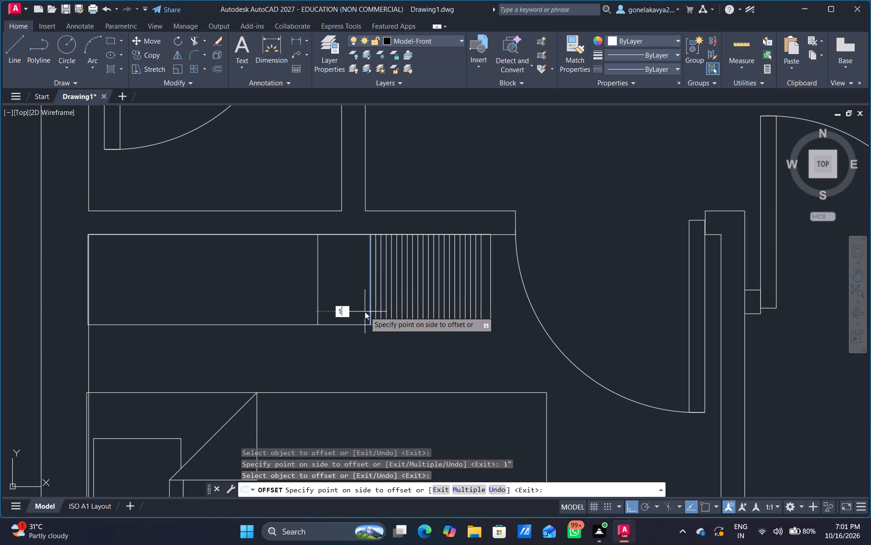
key("Return")
left_click(365, 312)
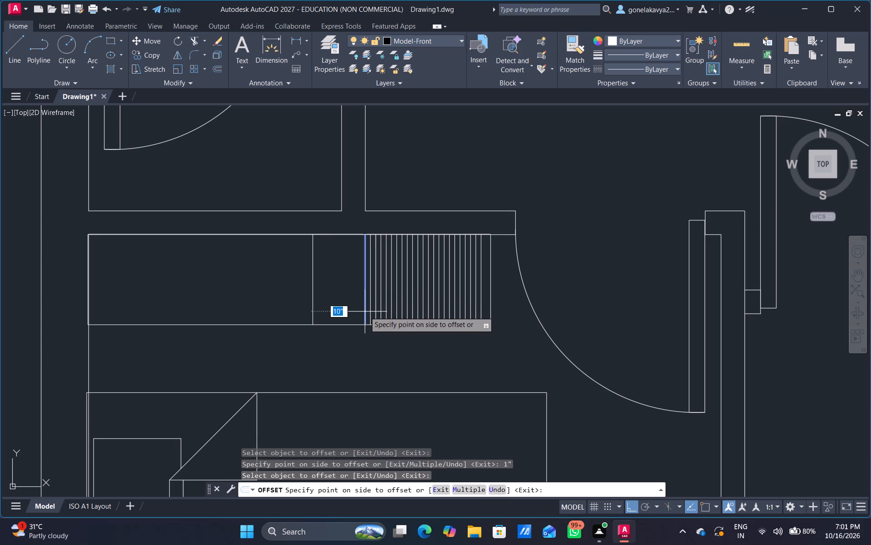
type("1\"")
key("Return")
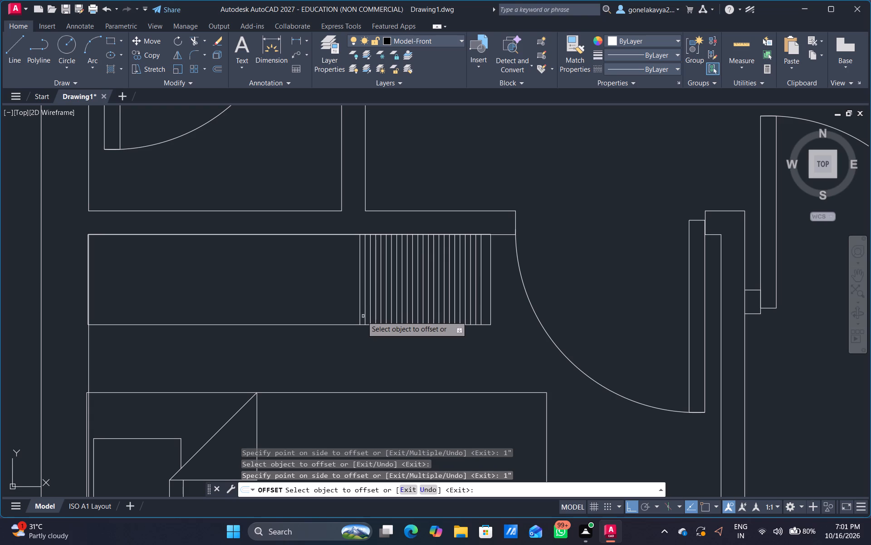
Add two last vertical lines at 1" spacing to the left of the wardrobe's row and end the Offset command.
left_click(360, 316)
type("1\"")
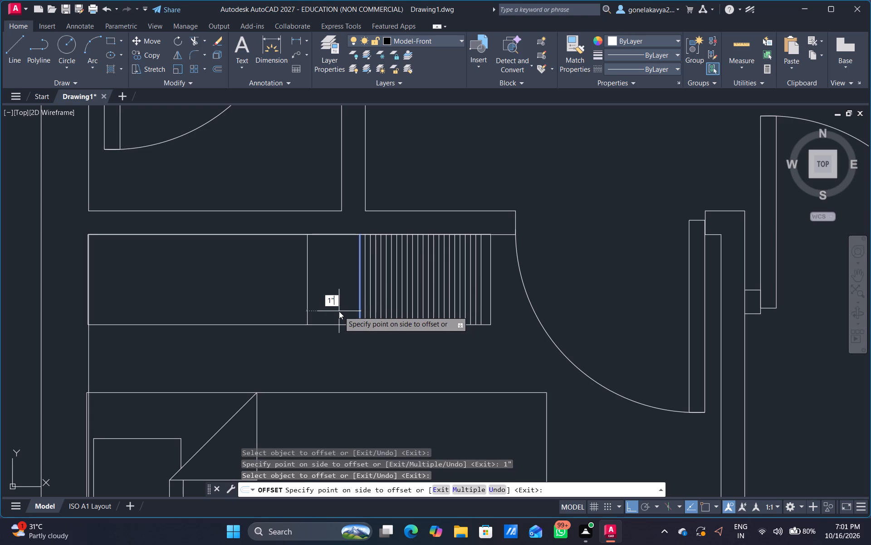
key("Return")
left_click(353, 312)
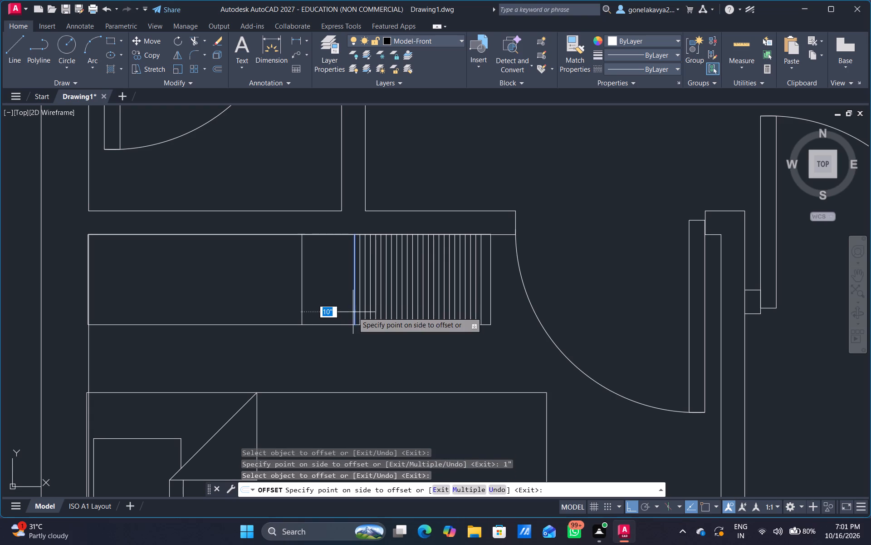
type("1\"")
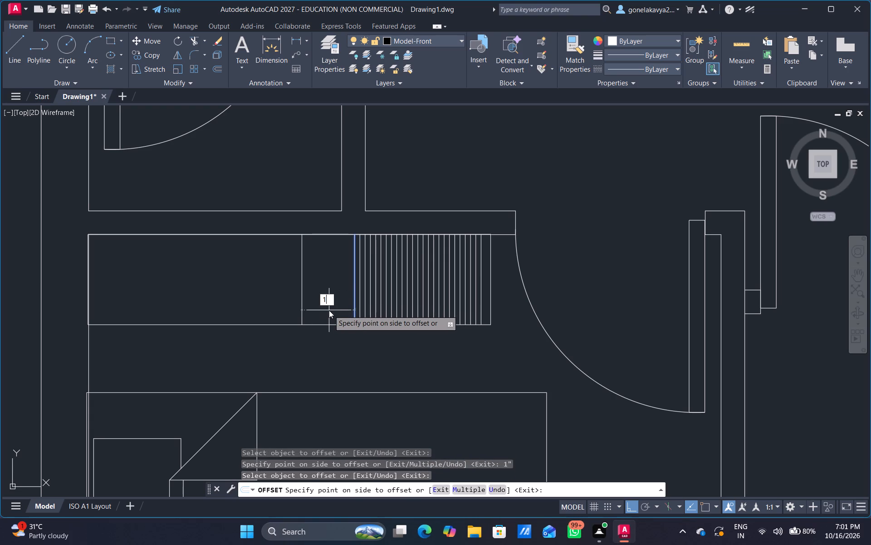
key("Return")
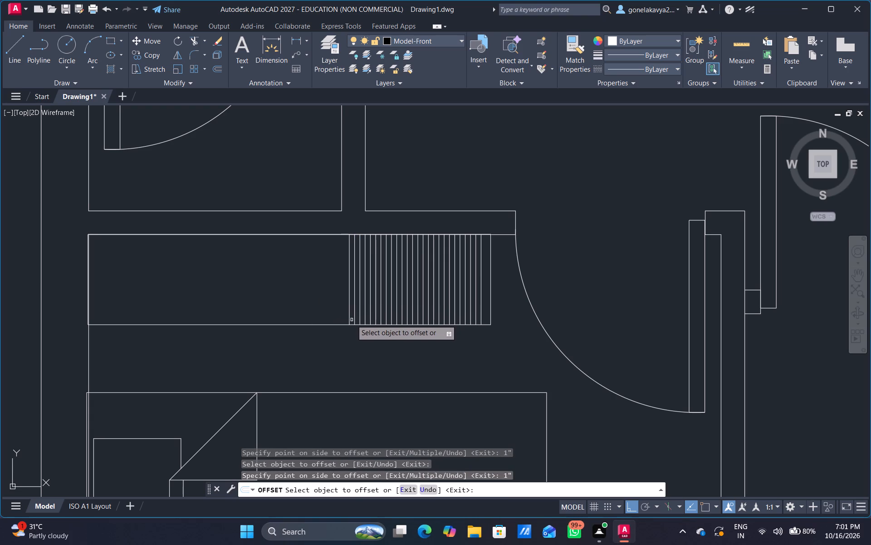
scroll(418, 336, "up", 1)
key("Escape")
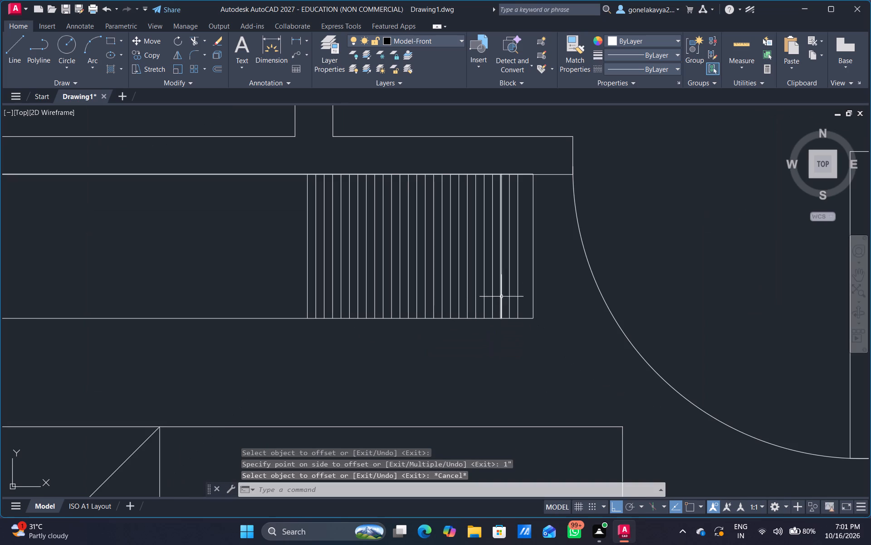
Copy the whole set of 1"-spaced lines leftward along the wardrobe, placing copies about 2'-2" and 4'-4" from the original.
left_click_drag(522, 301, 293, 286)
right_click(296, 292)
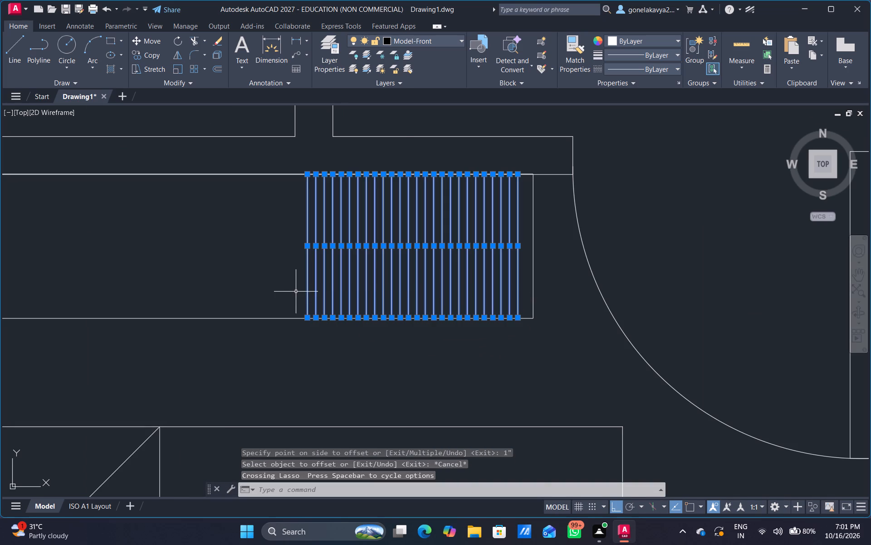
left_click(360, 128)
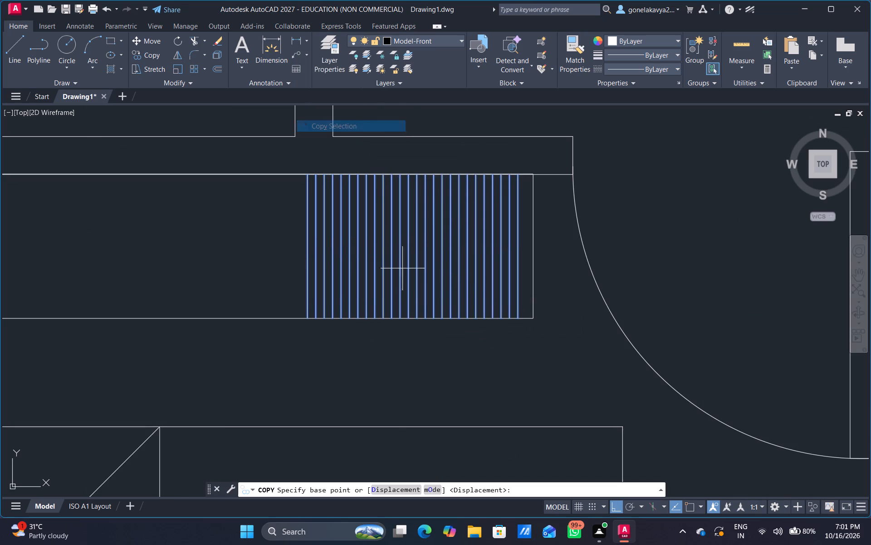
scroll(494, 290, "up", 3)
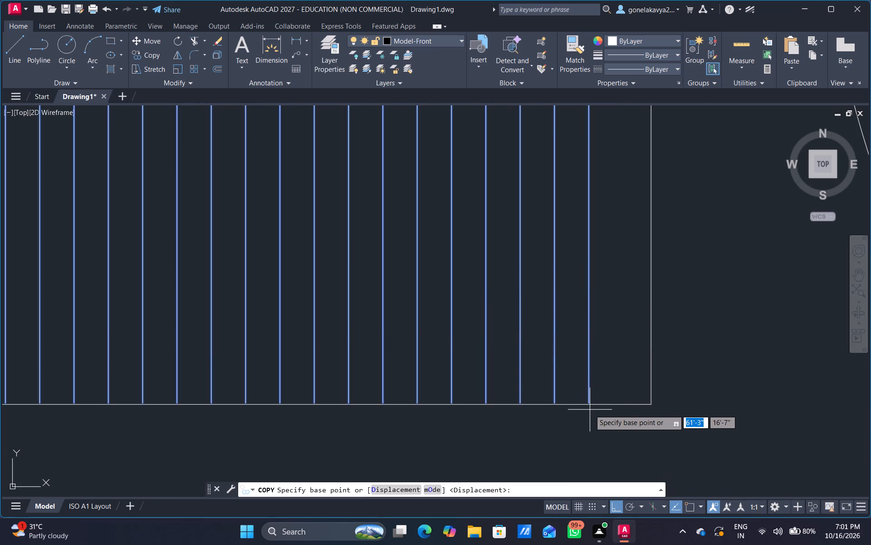
left_click(588, 405)
scroll(171, 385, "down", 3)
middle_click_drag(149, 406, 524, 372)
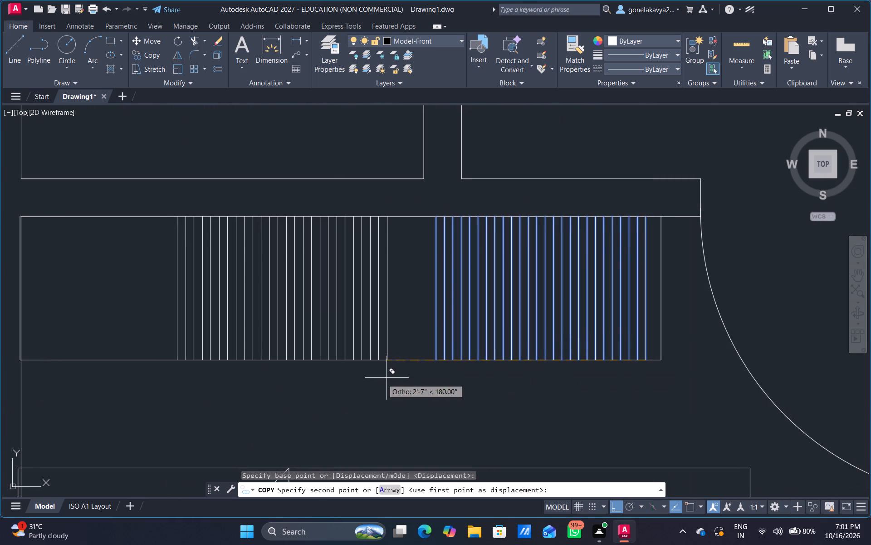
scroll(423, 365, "up", 1)
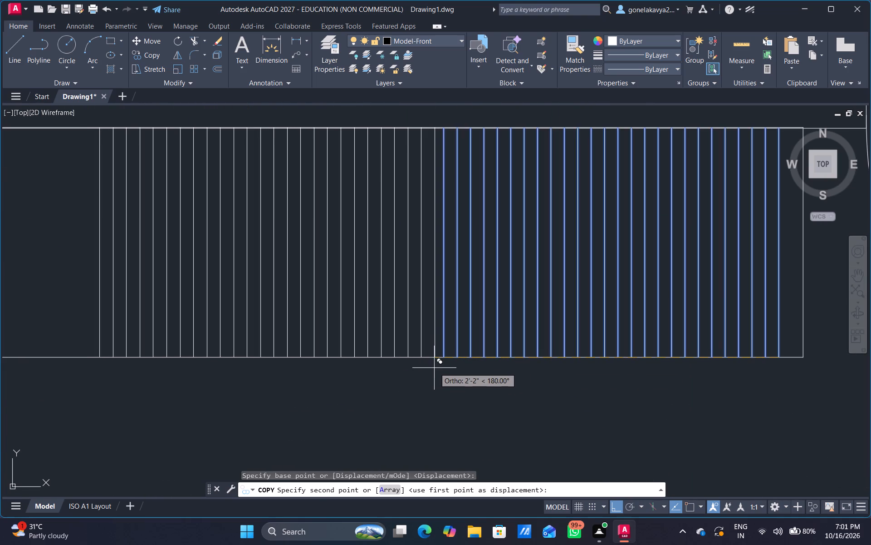
left_click(434, 370)
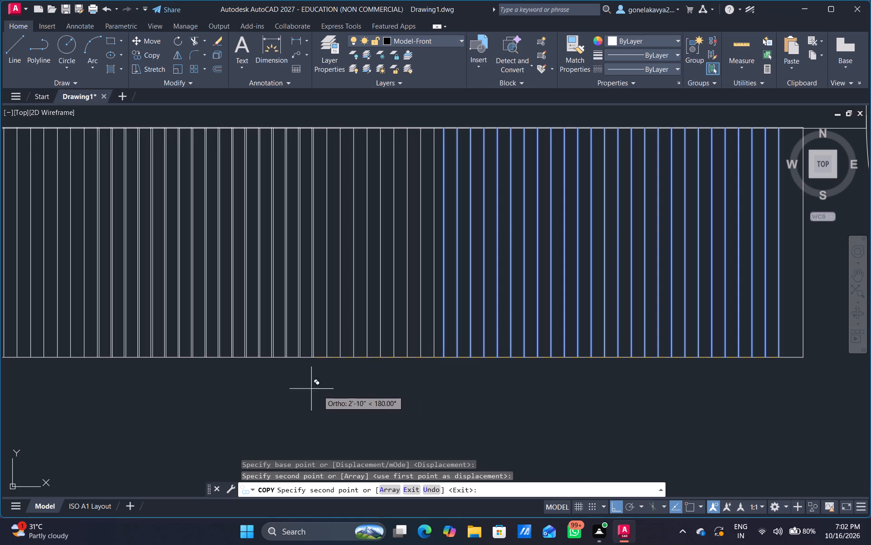
middle_click_drag(302, 389, 619, 398)
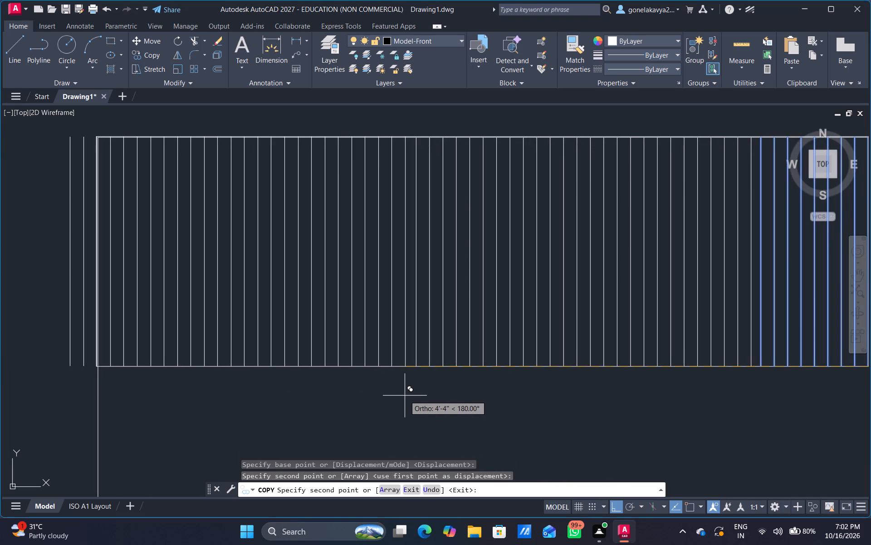
left_click(405, 396)
scroll(281, 416, "down", 4)
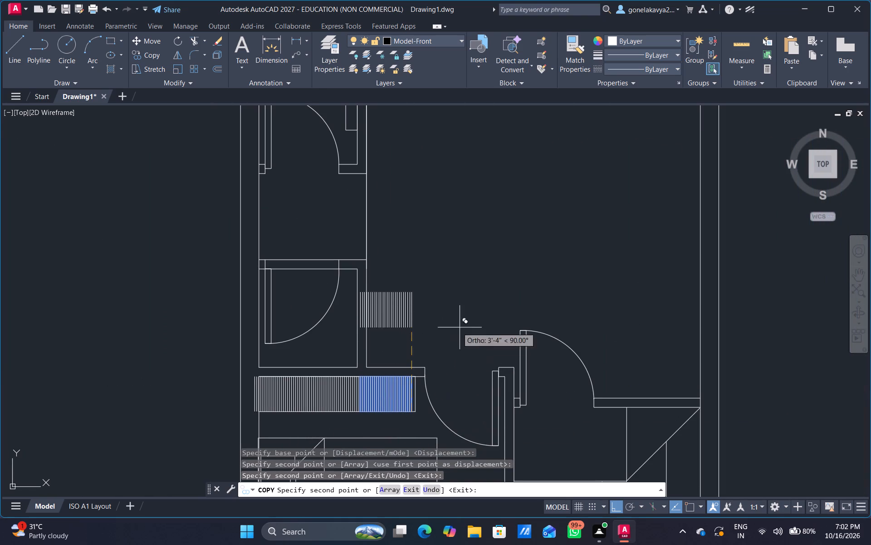
With Ortho off, place four side-by-side copies of the line set along the wall-side edge of the upper bedroom's wardrobe, working right to left.
left_click(621, 506)
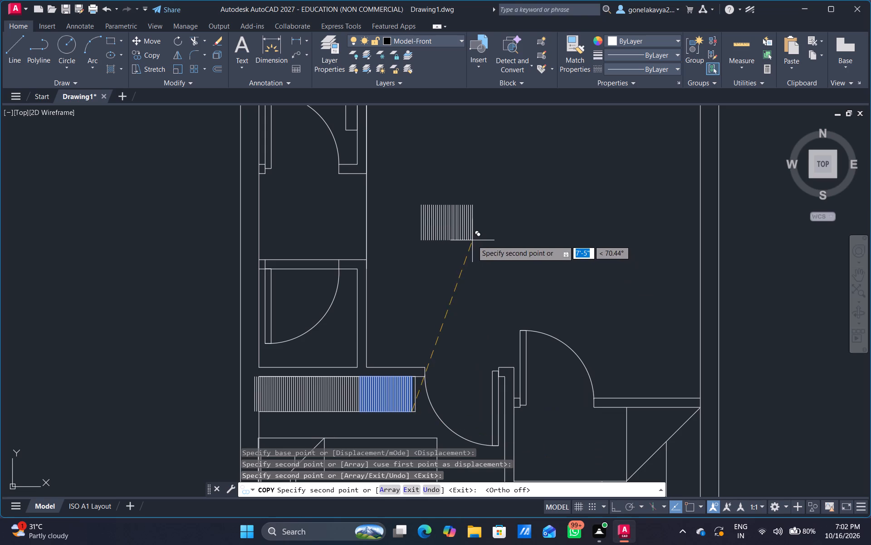
middle_click_drag(472, 240, 521, 446)
scroll(496, 221, "up", 1)
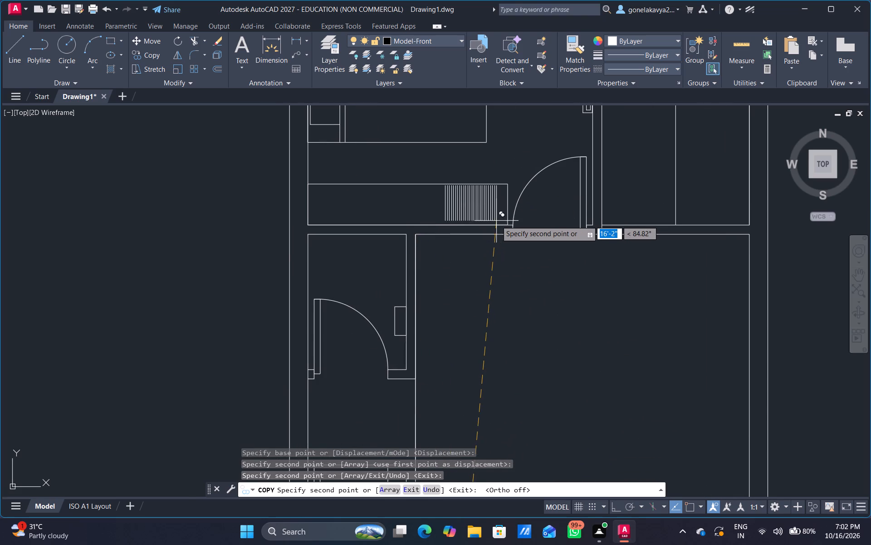
scroll(496, 221, "up", 1)
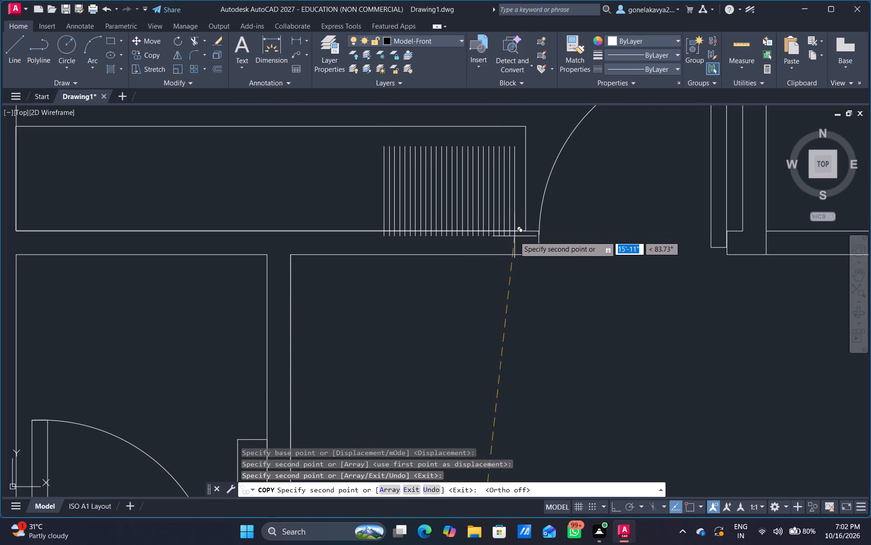
left_click(515, 230)
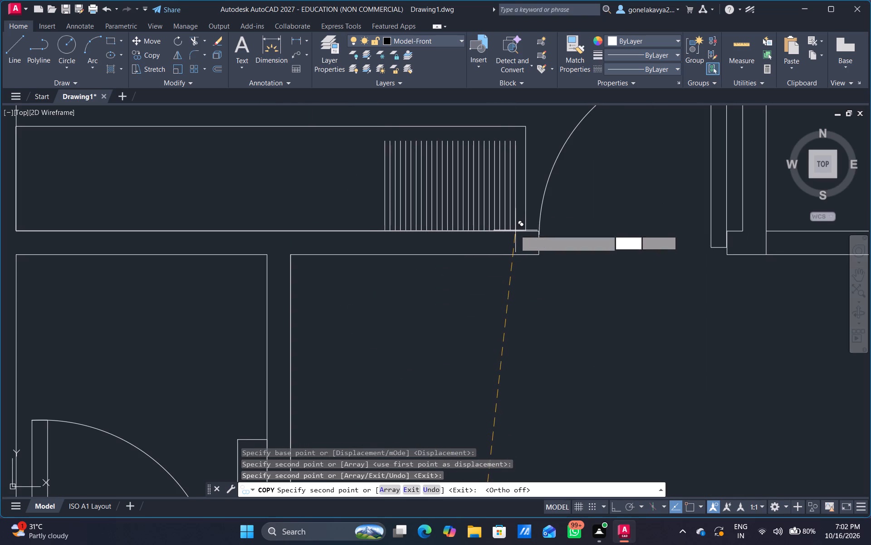
left_click(377, 231)
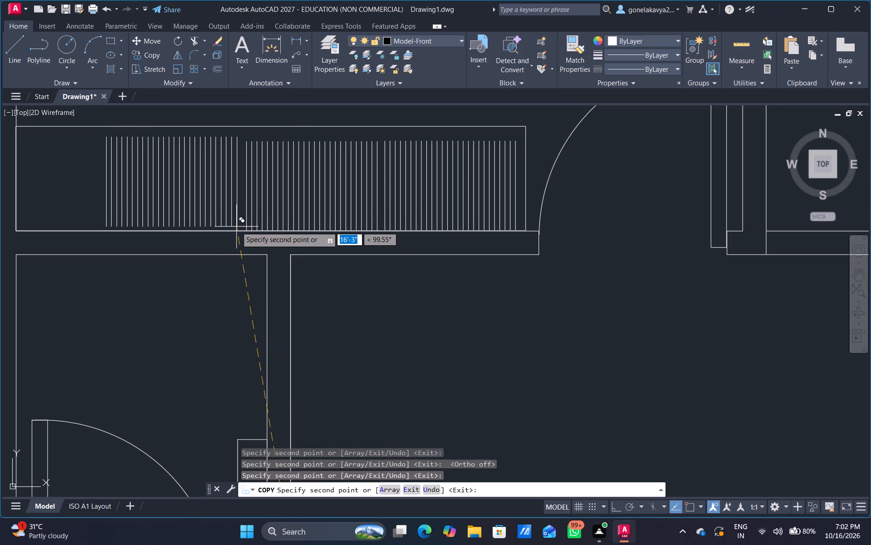
left_click(242, 232)
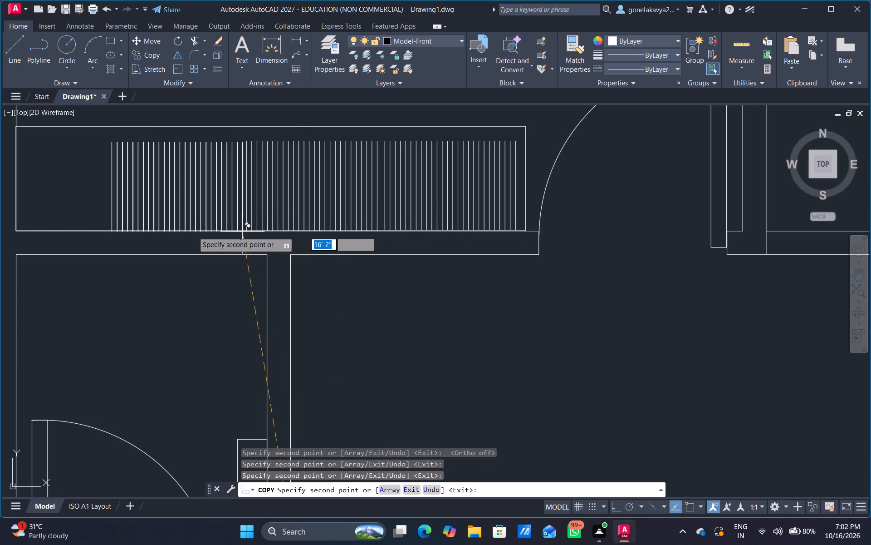
left_click(106, 231)
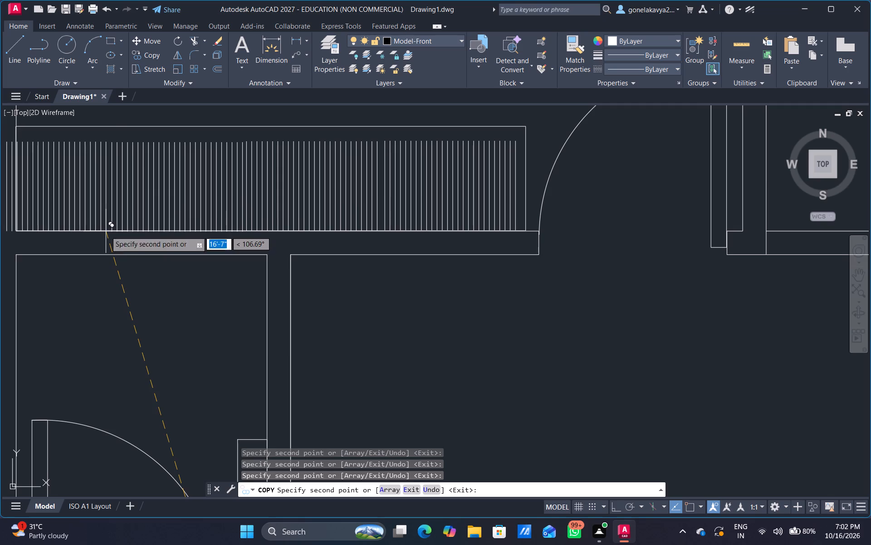
Place four side-by-side copies of the line set along the left floor plan's bedroom wardrobe, working left to right, and end the Copy command.
scroll(227, 182, "down", 3)
middle_click_drag(280, 164, 326, 305)
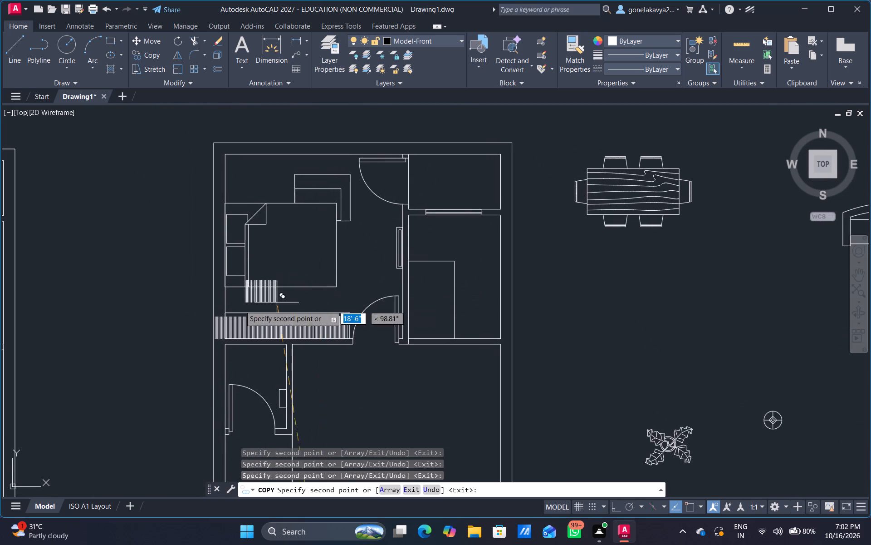
scroll(169, 300, "down", 2)
middle_click_drag(112, 312, 432, 238)
scroll(313, 193, "up", 2)
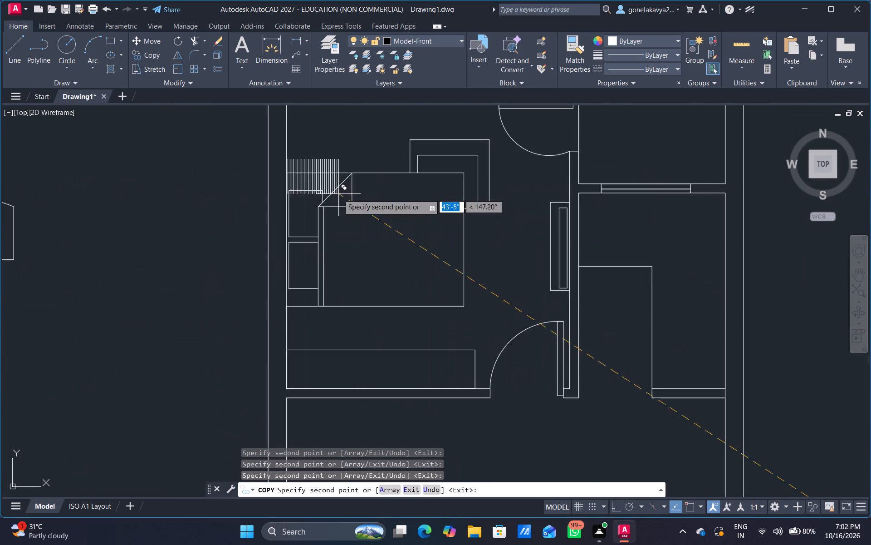
scroll(338, 194, "up", 2)
middle_click_drag(345, 363, 355, 163)
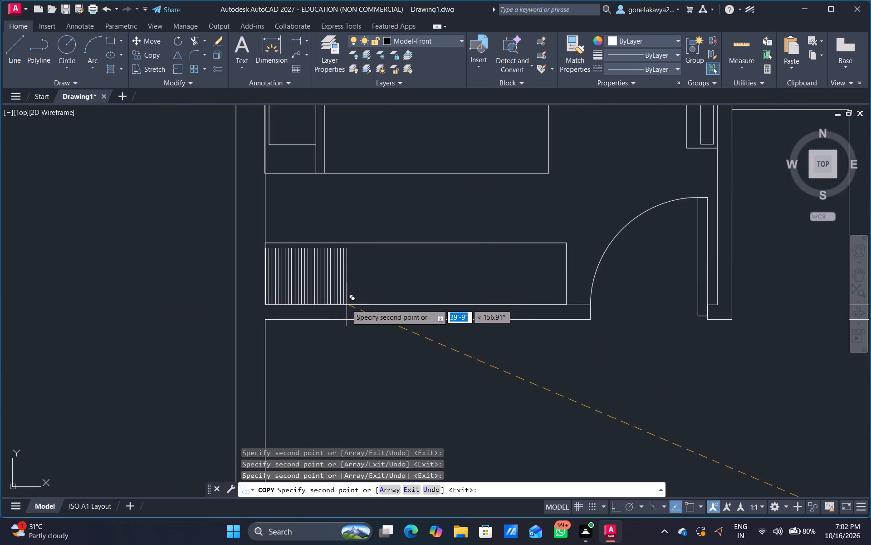
left_click(347, 304)
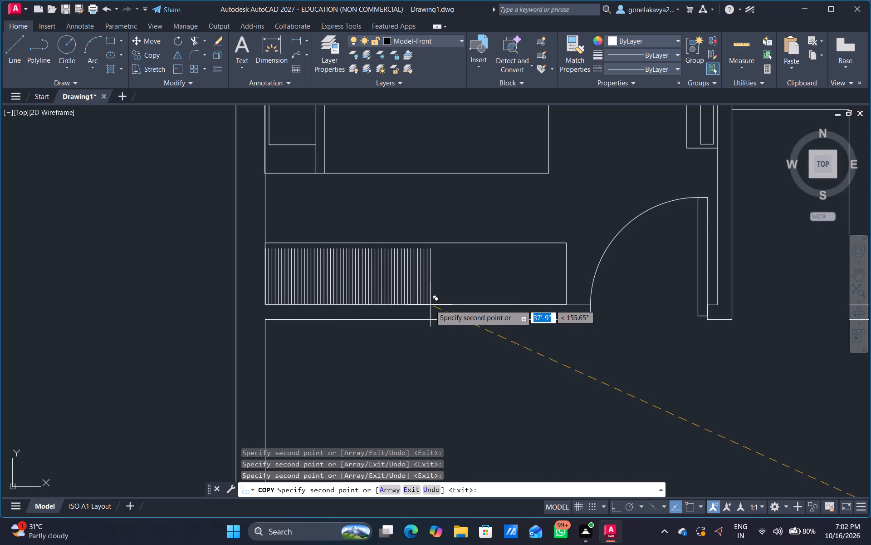
left_click(430, 305)
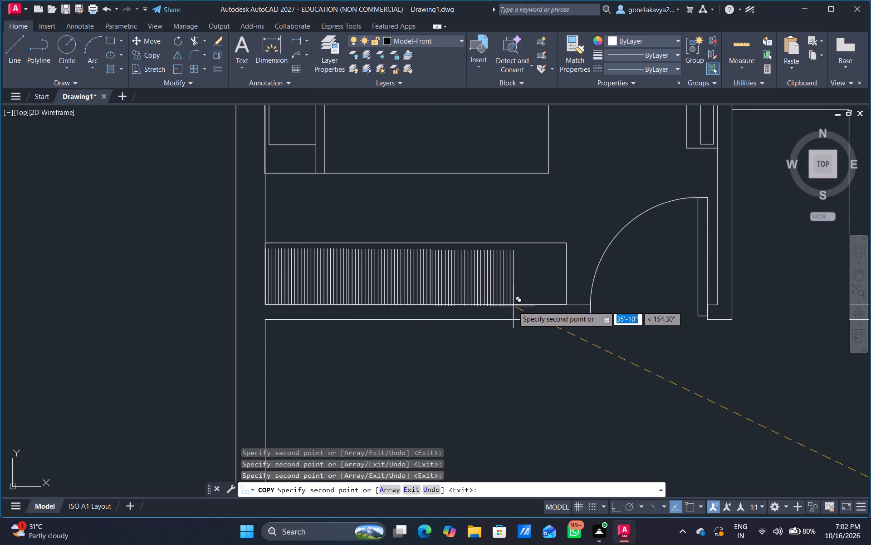
left_click(515, 304)
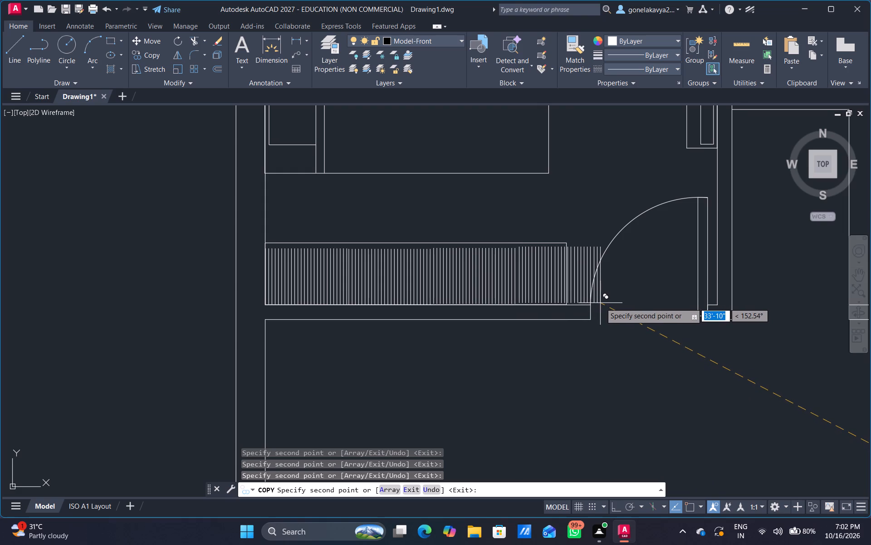
left_click(599, 304)
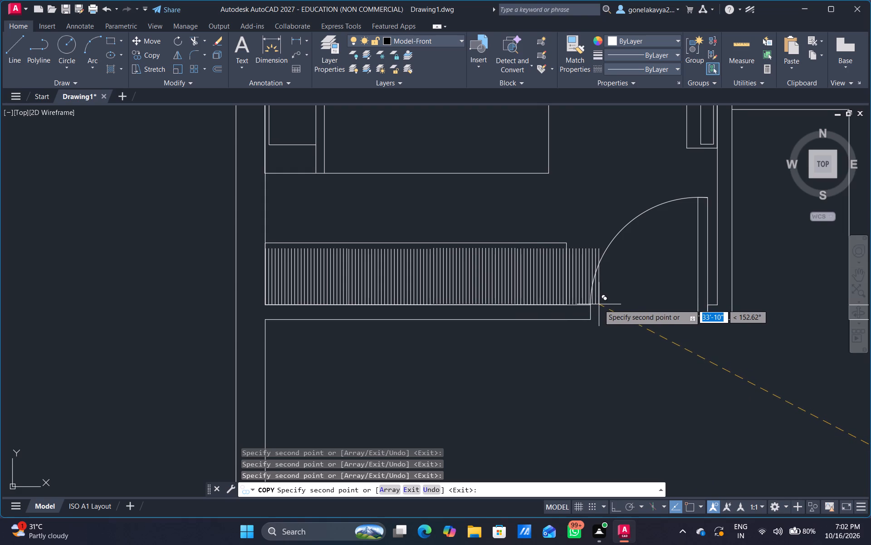
key("Escape")
Trim away the copied lines that overrun the left plan's wardrobe toward the door, including the remnants beyond the door swing arc.
type("TR")
key("space")
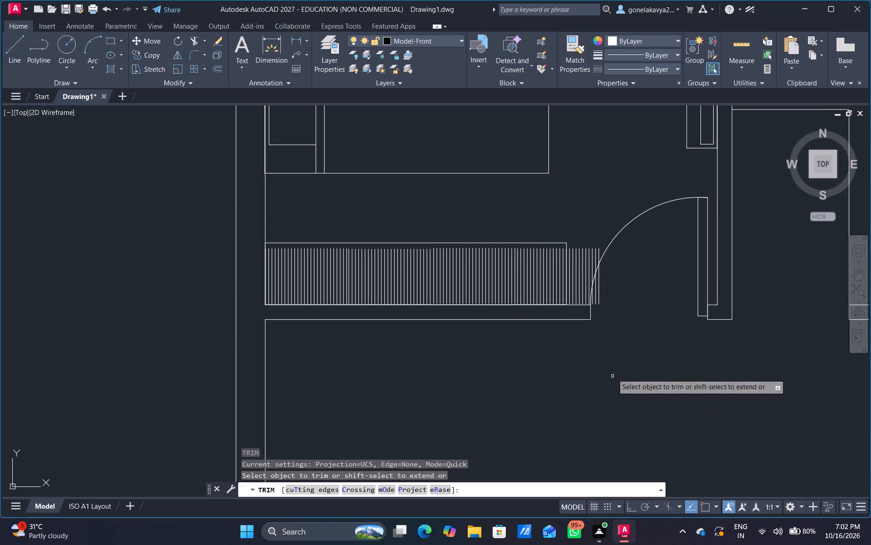
scroll(571, 242, "up", 3)
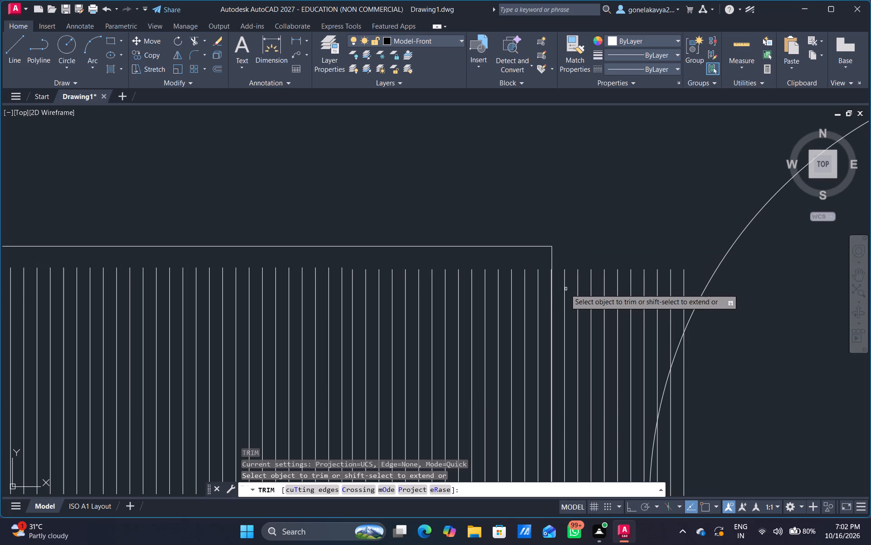
left_click_drag(562, 290, 678, 282)
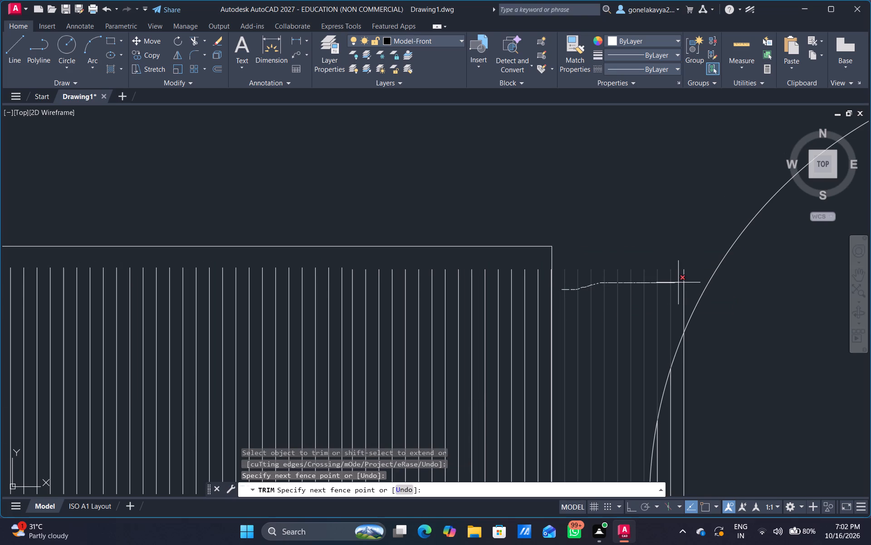
left_click_drag(678, 282, 684, 282)
middle_click_drag(710, 356, 649, 175)
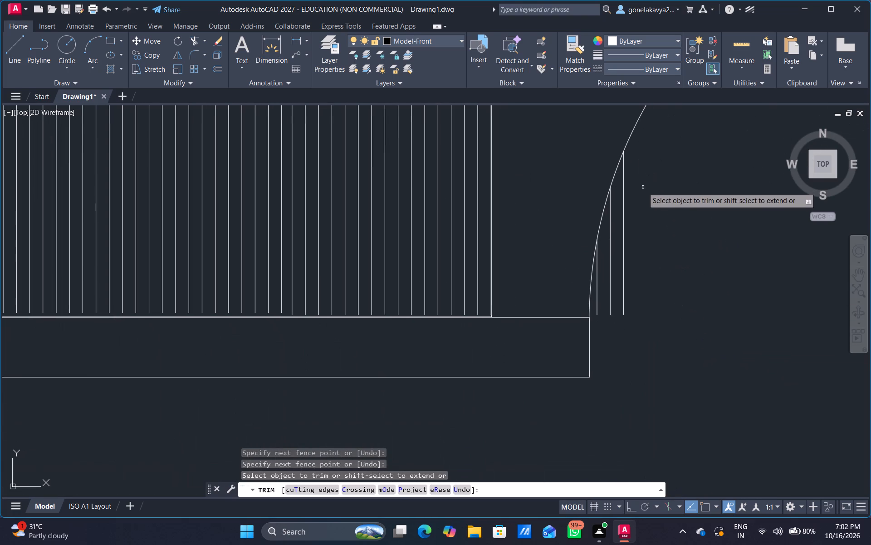
left_click_drag(632, 191, 594, 289)
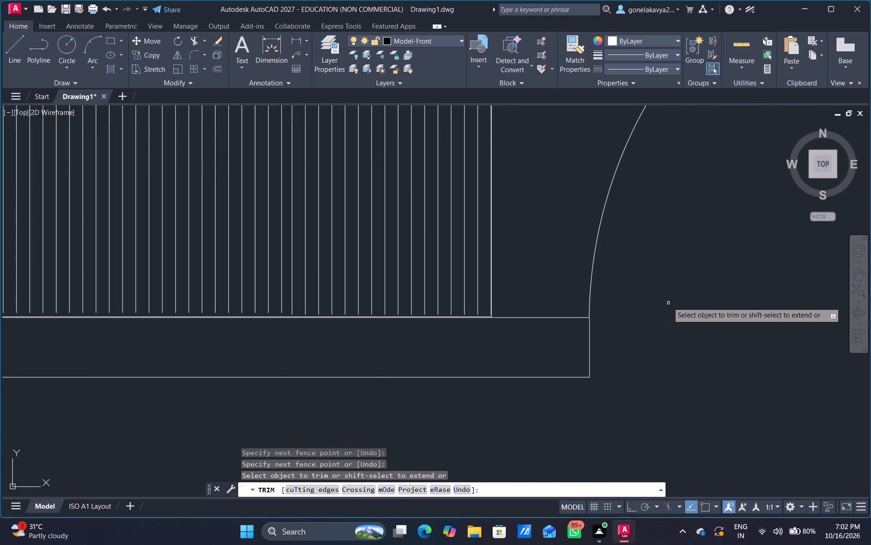
Trim away the lines extending into the outer wall beside the upper bedroom's wardrobe in the right floor plan.
scroll(668, 302, "down", 3)
middle_click_drag(666, 334, 386, 355)
scroll(386, 355, "down", 2)
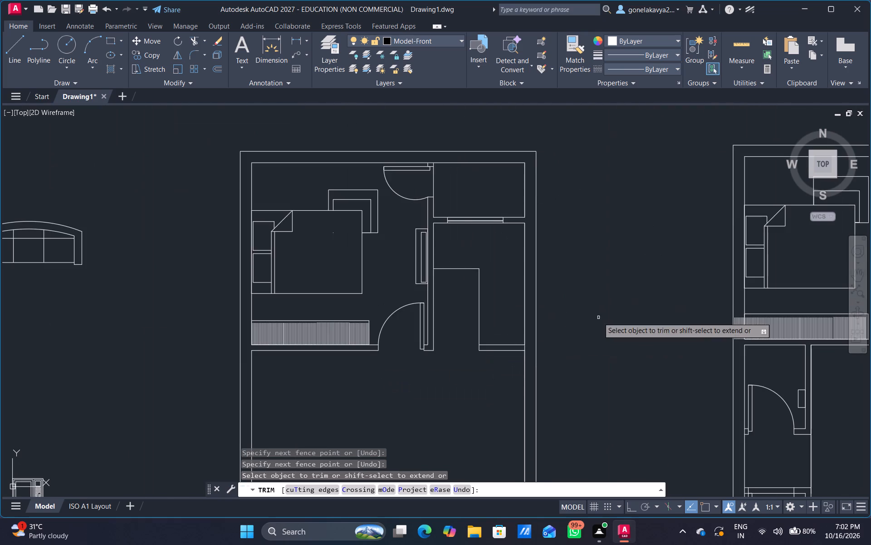
scroll(598, 317, "down", 1)
middle_click_drag(598, 317, 489, 347)
scroll(600, 372, "up", 5)
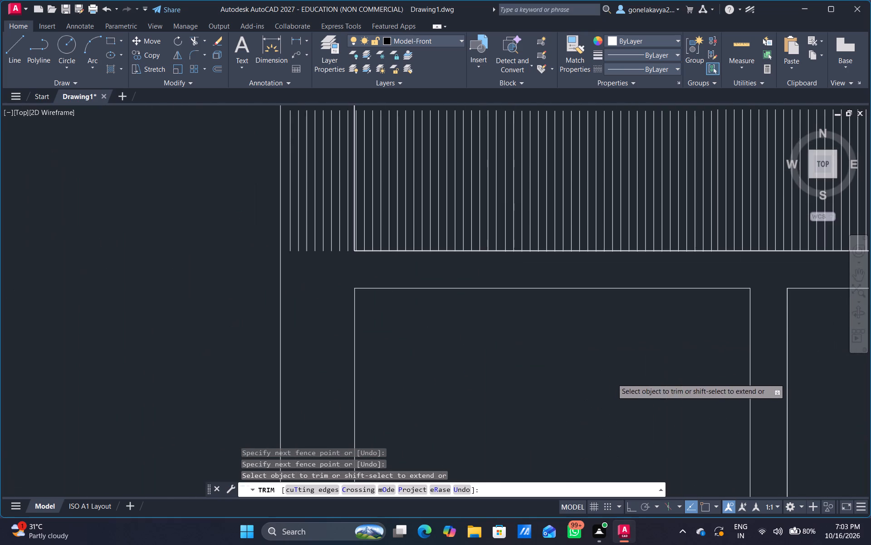
left_click_drag(284, 242, 347, 245)
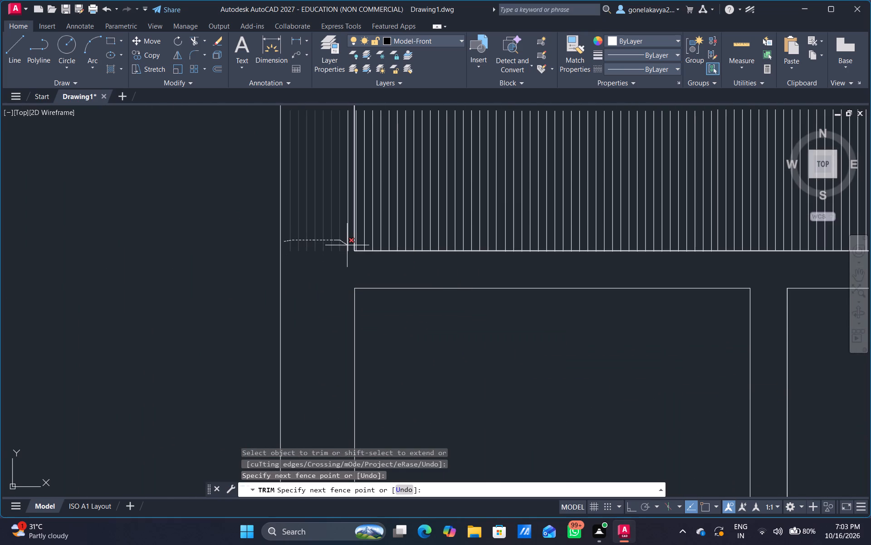
left_click_drag(347, 245, 350, 248)
Trim the lines extending into the outer wall beside the lower bedroom's wardrobe in the right floor plan and end the Trim command.
scroll(396, 321, "down", 4)
middle_click_drag(422, 358, 416, 121)
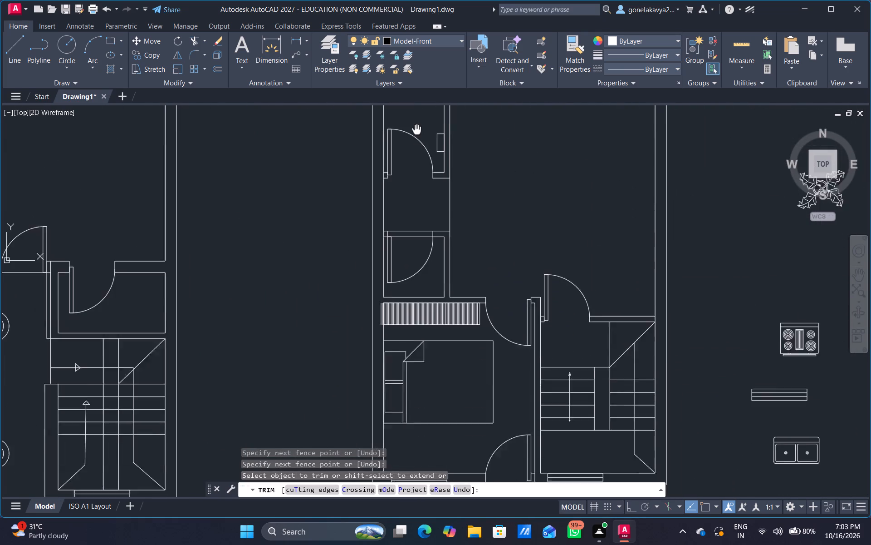
middle_click_drag(416, 121, 415, 118)
scroll(415, 118, "down", 1)
scroll(413, 245, "up", 4)
middle_click_drag(306, 208, 346, 272)
scroll(326, 238, "up", 3)
left_click_drag(326, 238, 273, 275)
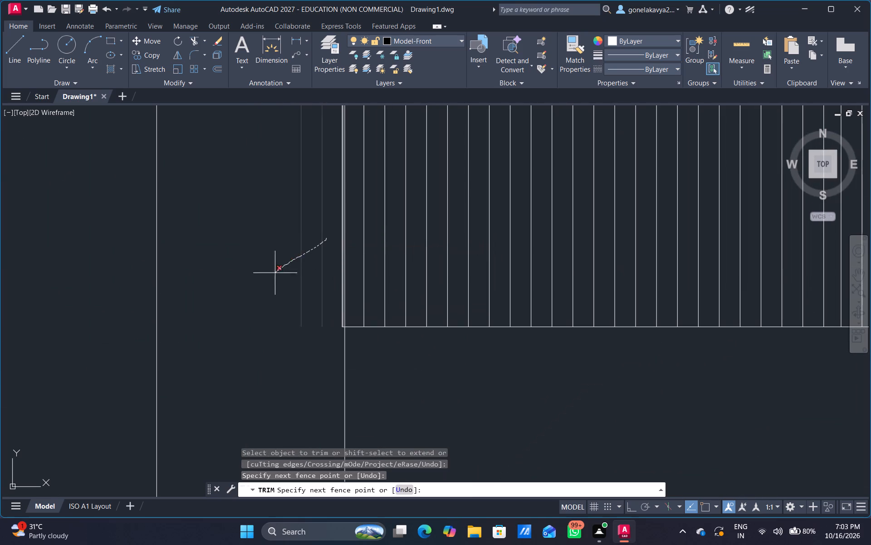
left_click_drag(273, 275, 270, 278)
scroll(357, 319, "down", 4)
scroll(470, 338, "down", 2)
scroll(541, 247, "down", 2)
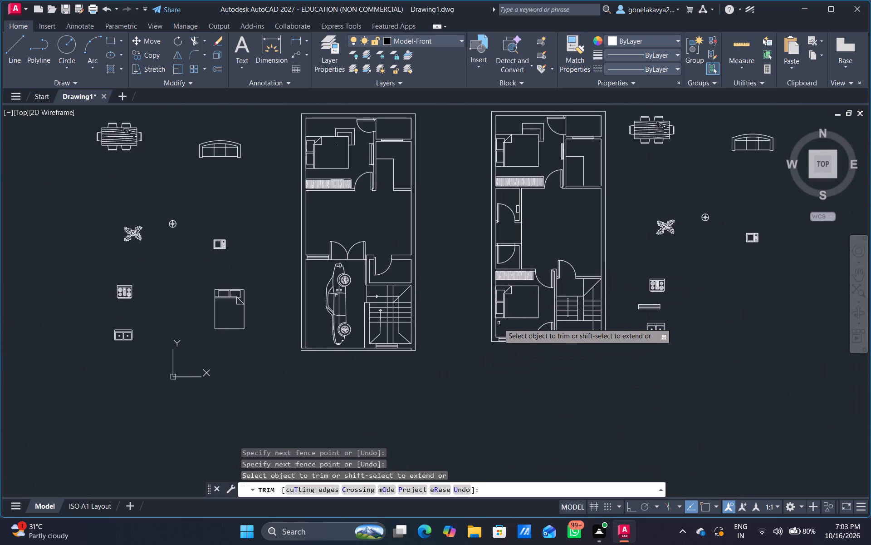
scroll(506, 302, "up", 3)
middle_click_drag(533, 296, 418, 317)
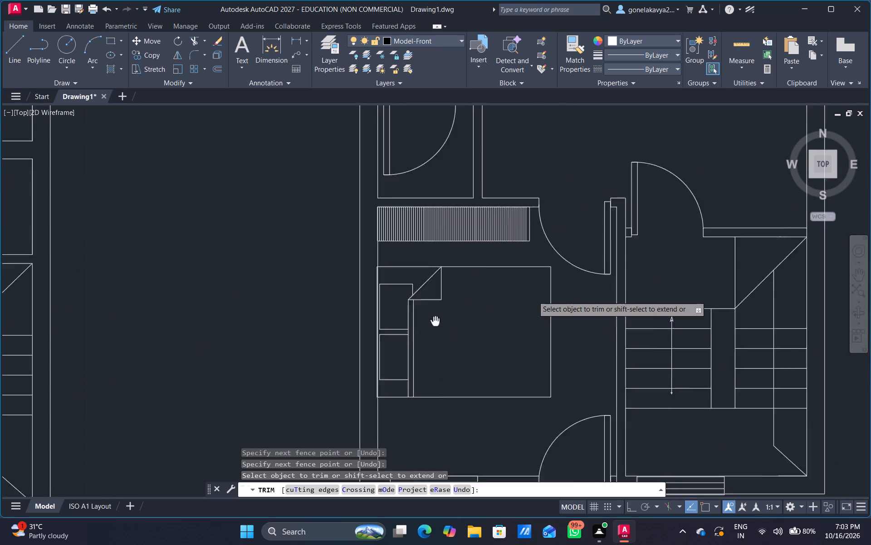
middle_click_drag(418, 317, 392, 309)
key("Escape")
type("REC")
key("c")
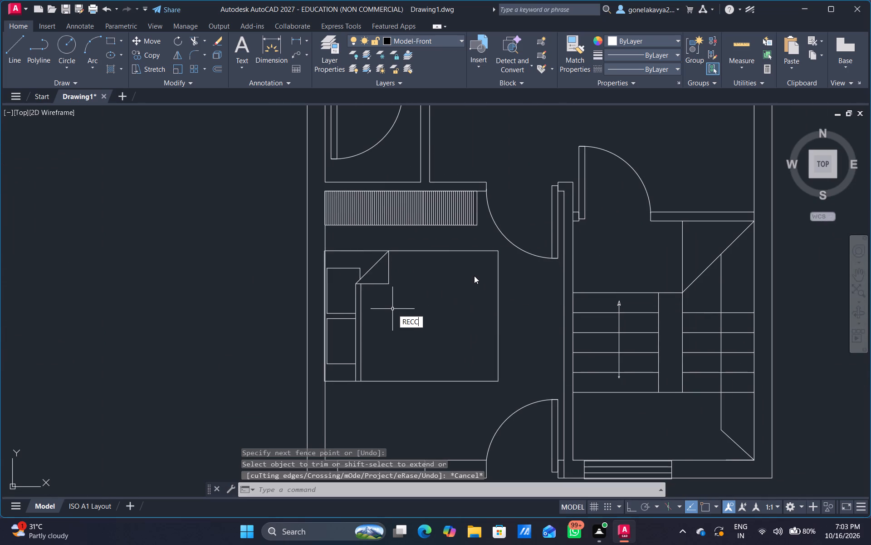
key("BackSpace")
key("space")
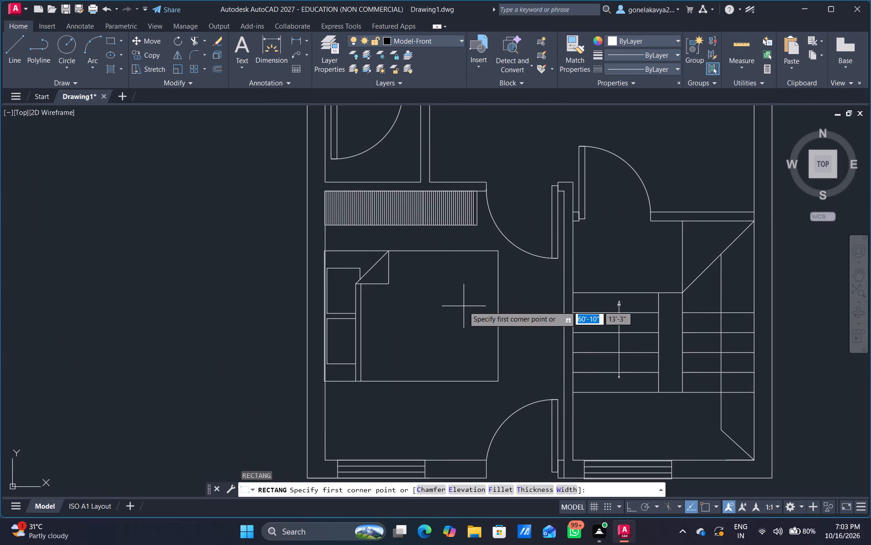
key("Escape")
Scale up the round lamp block that sits beside the plant block outside the right floor plan.
scroll(488, 317, "down", 4)
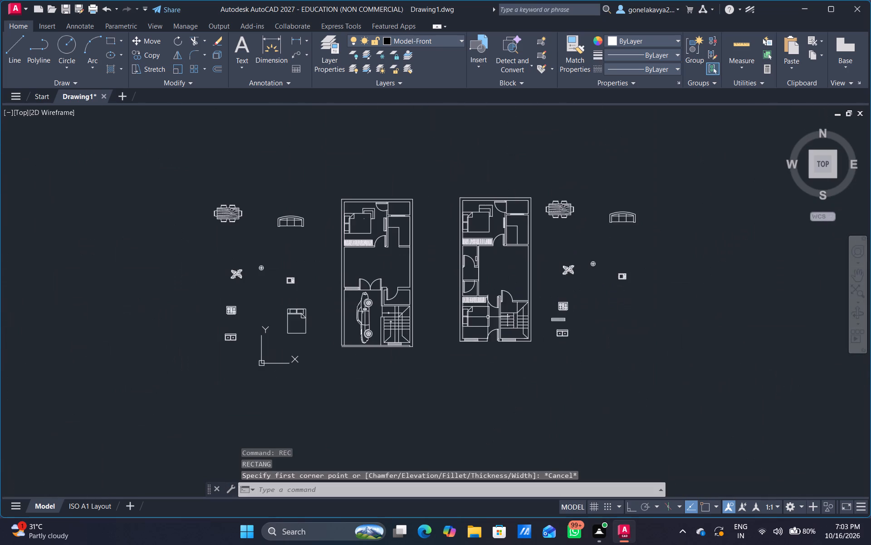
scroll(565, 299, "up", 3)
middle_click_drag(638, 238, 492, 424)
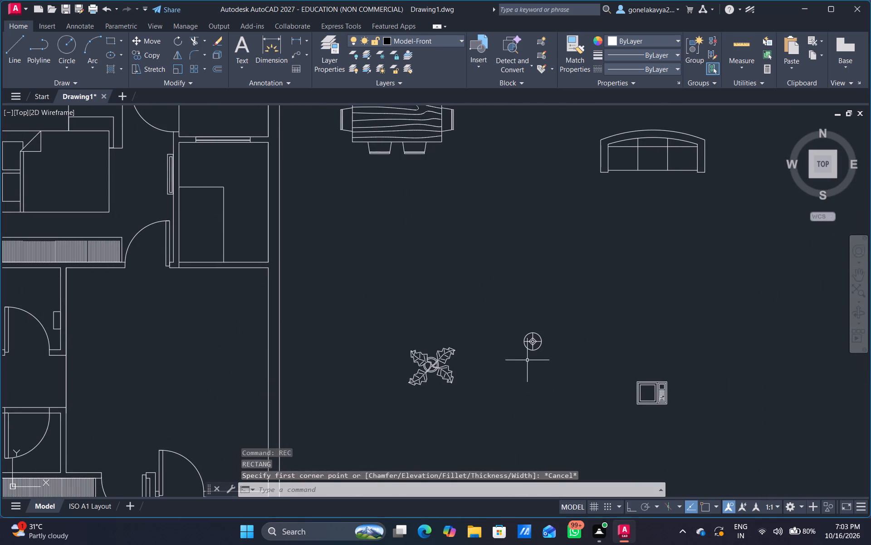
left_click(532, 347)
right_click(532, 347)
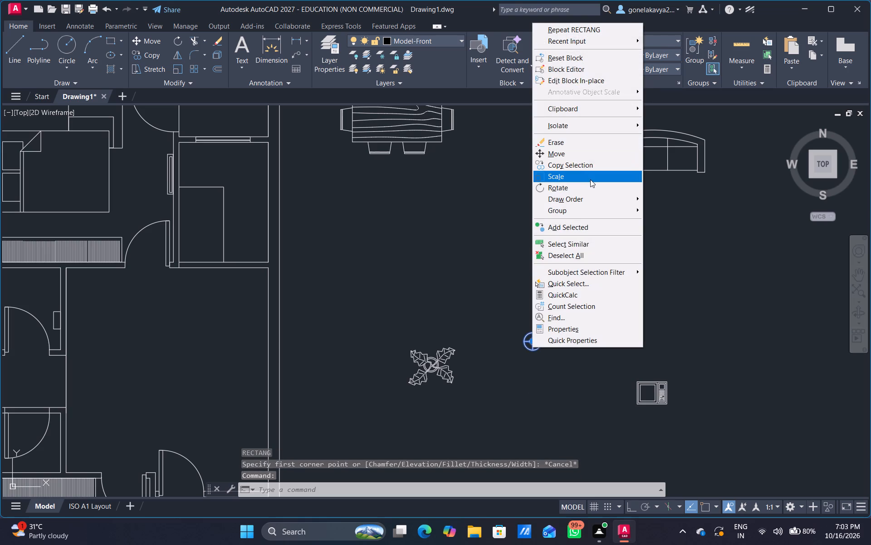
left_click(590, 179)
left_click_drag(574, 316, 579, 326)
left_click(579, 326)
Copy the enlarged round lamp block to both sides of the bed in the right floor plan's upper bedroom.
left_click(519, 355)
right_click(519, 355)
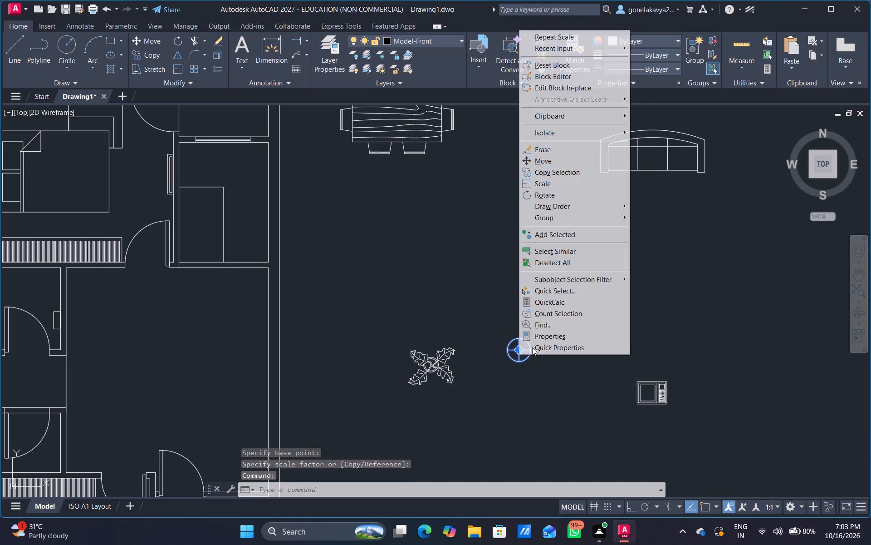
left_click(558, 177)
left_click(546, 339)
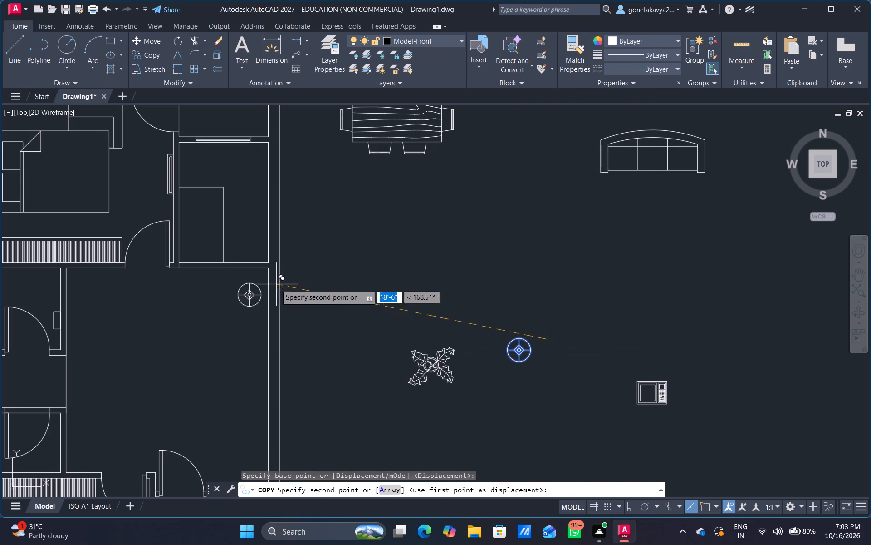
scroll(174, 276, "down", 2)
middle_click_drag(177, 284, 271, 350)
scroll(240, 324, "up", 4)
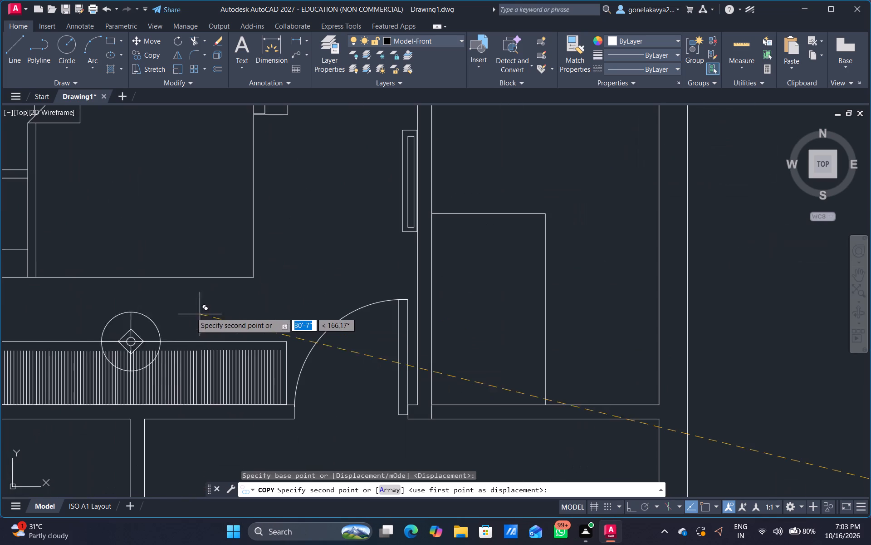
middle_click_drag(88, 293, 244, 262)
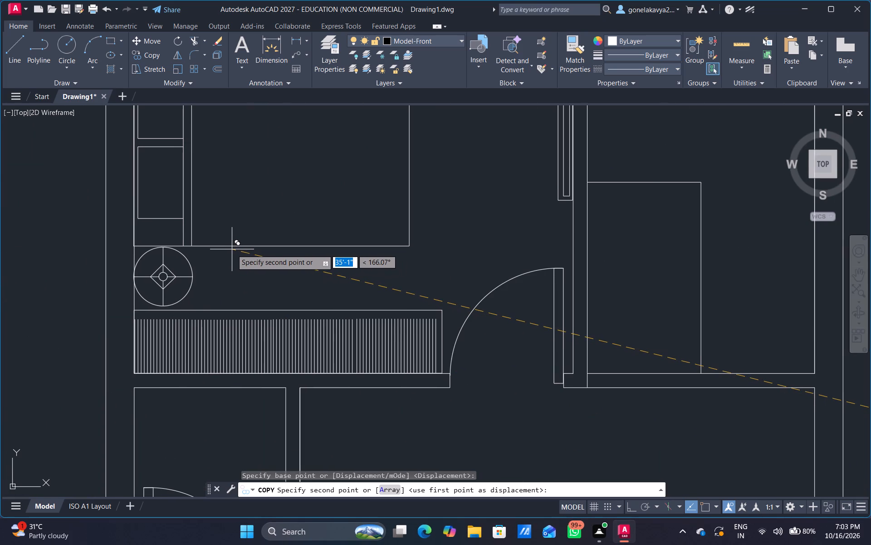
left_click(232, 249)
middle_click_drag(260, 184, 315, 424)
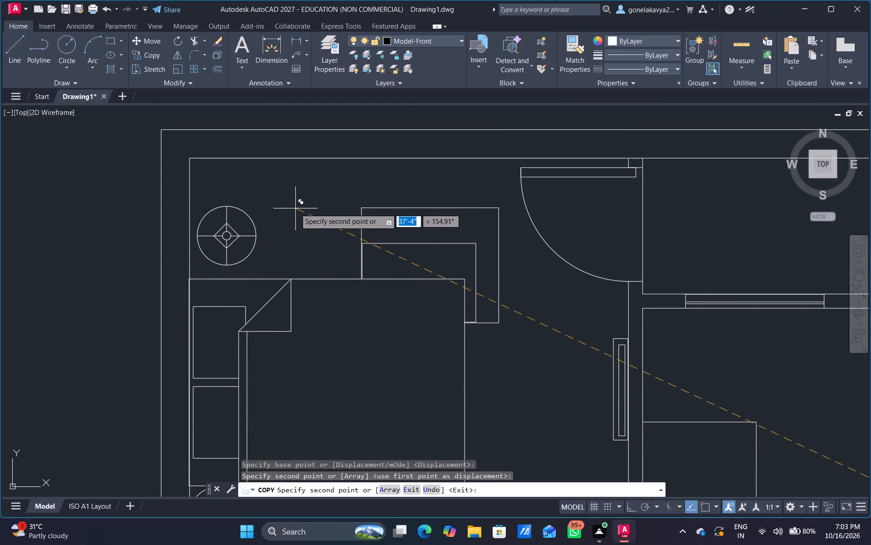
left_click(295, 208)
Place another copy of the round lamp between the bed and the window wall in the right floor plan's lower bedroom.
scroll(386, 314, "down", 3)
middle_click_drag(399, 331, 345, 60)
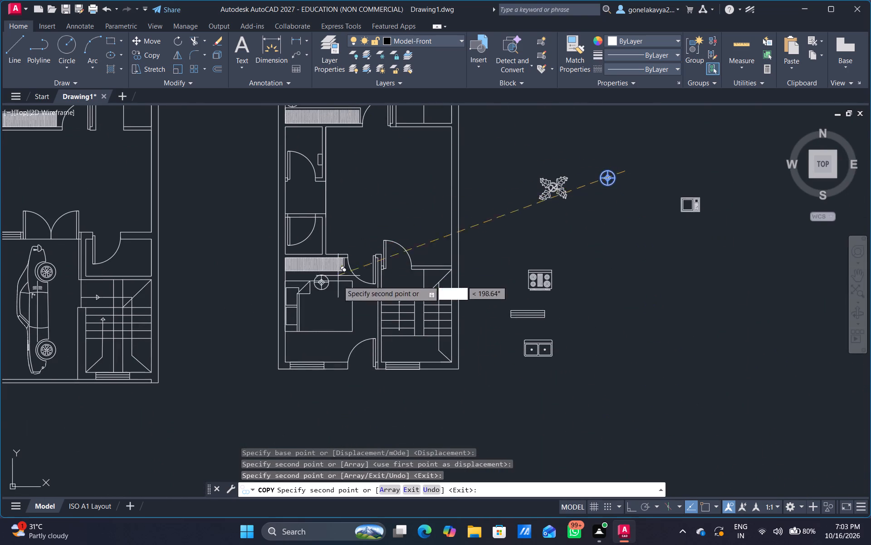
scroll(329, 322, "up", 1)
middle_click_drag(329, 322, 353, 244)
scroll(335, 276, "up", 1)
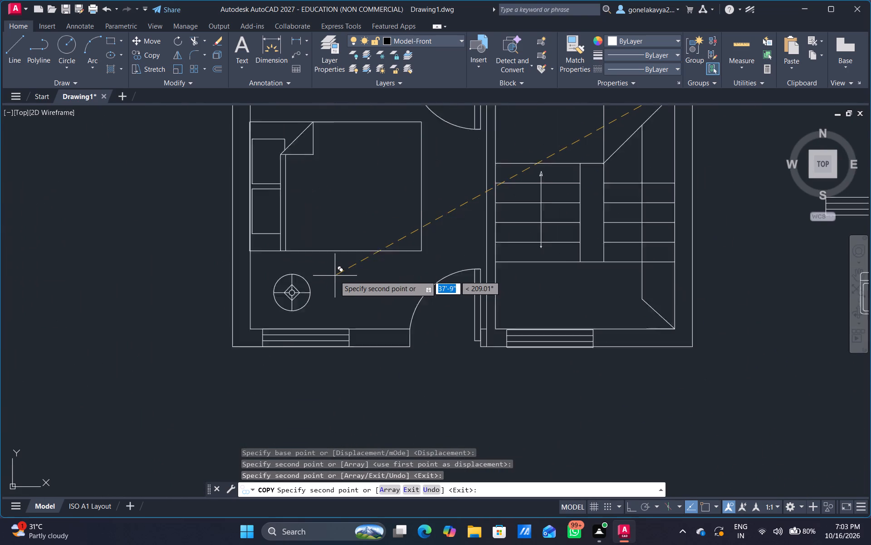
scroll(335, 276, "up", 1)
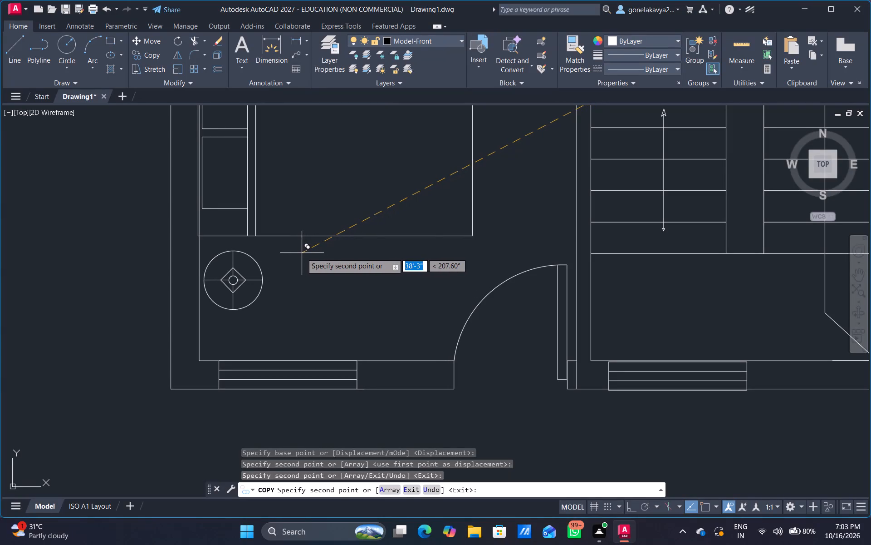
left_click(302, 252)
Copy the round lamp to both sides of the bed in the left floor plan's upper bedroom and end the Copy command.
scroll(149, 282, "down", 3)
middle_click_drag(120, 263, 460, 383)
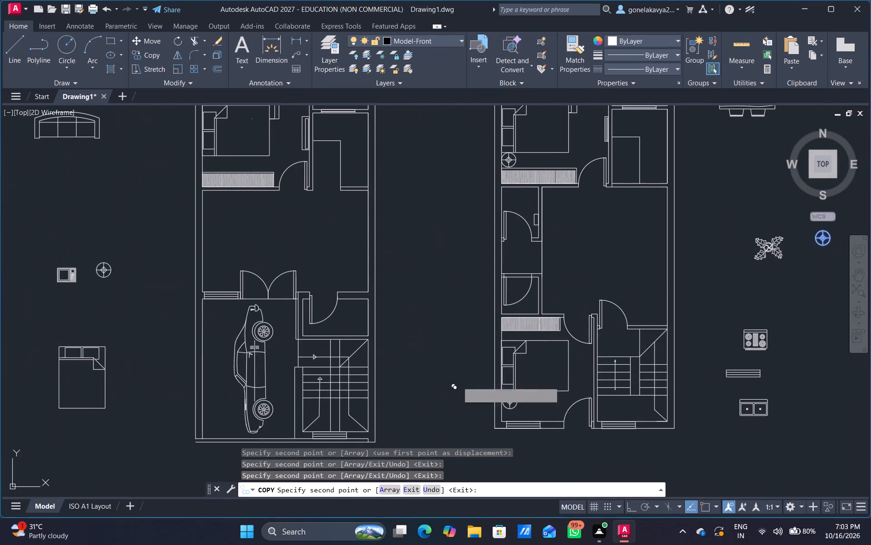
middle_click_drag(243, 234, 264, 309)
scroll(266, 196, "up", 2)
middle_click_drag(268, 197, 313, 296)
left_click(275, 207)
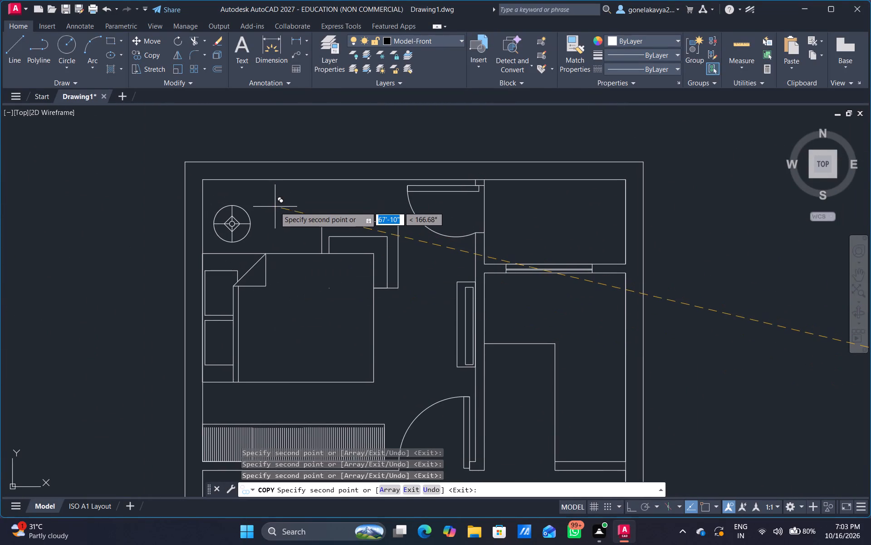
middle_click_drag(302, 343, 301, 260)
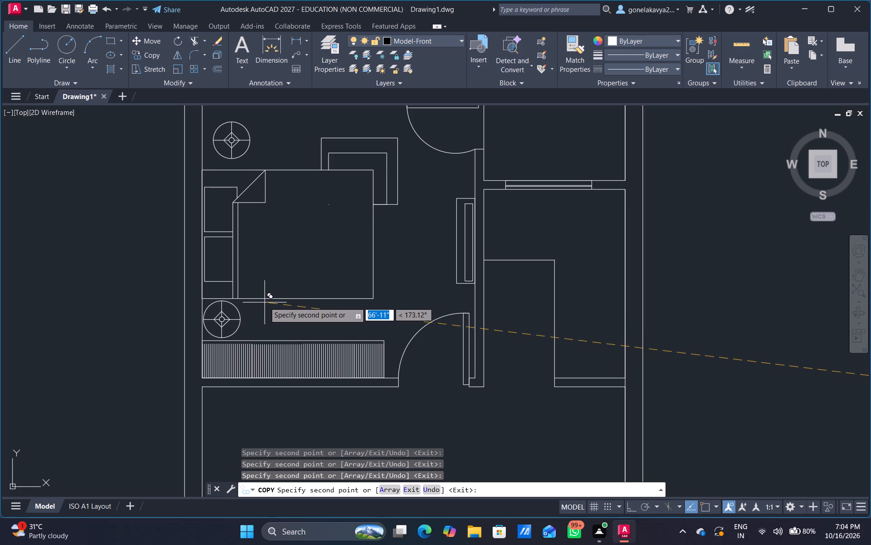
left_click(264, 302)
scroll(352, 408, "down", 2)
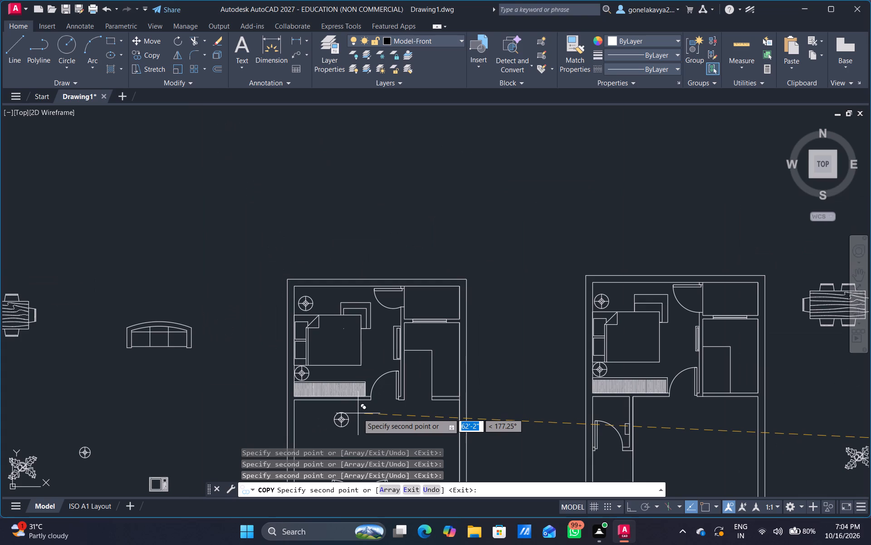
key("Escape")
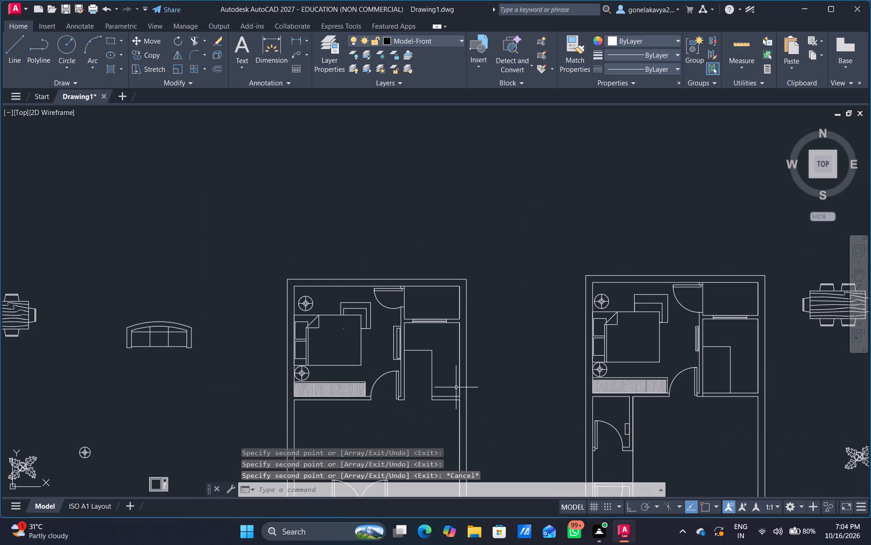
Draw a bedside table rectangle about 2'-3" by 2'-4" around the lamp above the bed in the left floor plan's upper bedroom.
scroll(542, 385, "down", 1)
middle_click_drag(544, 385, 542, 361)
scroll(542, 361, "up", 2)
type("REC")
key("space")
scroll(131, 252, "up", 2)
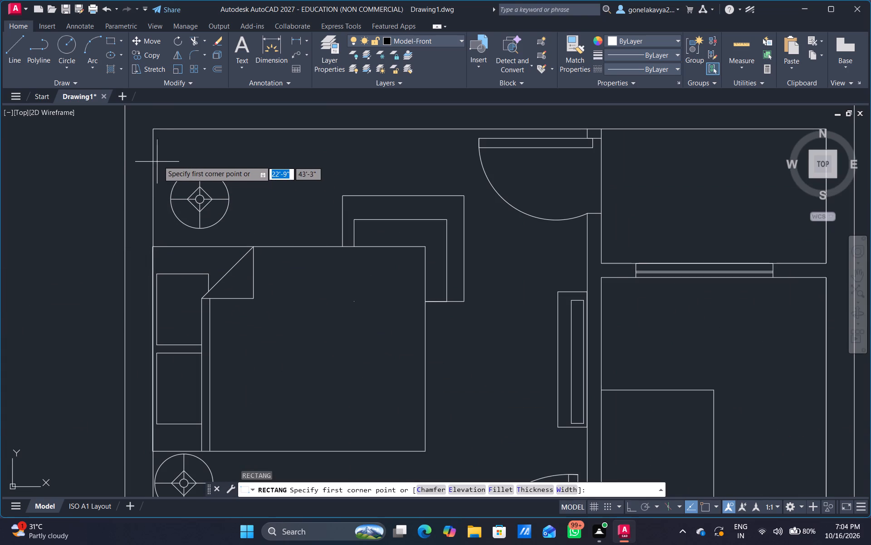
left_click_drag(152, 159, 160, 159)
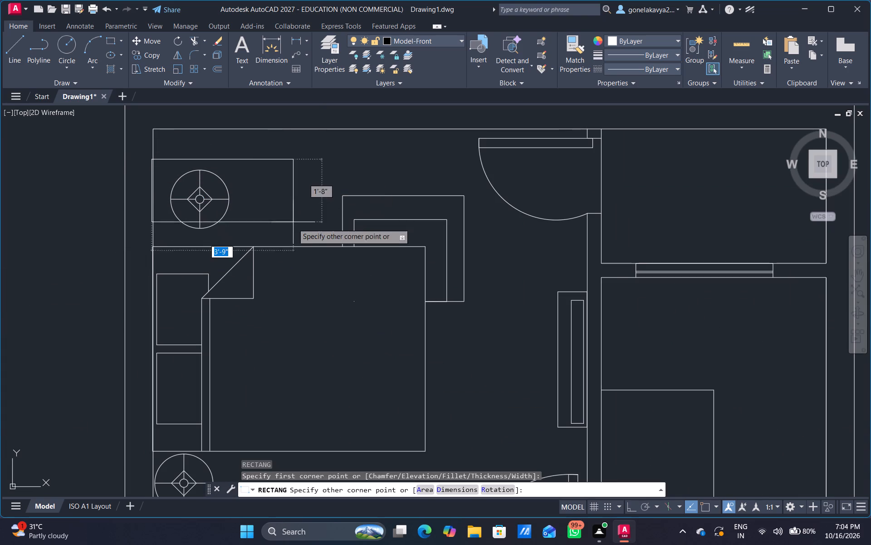
left_click(236, 246)
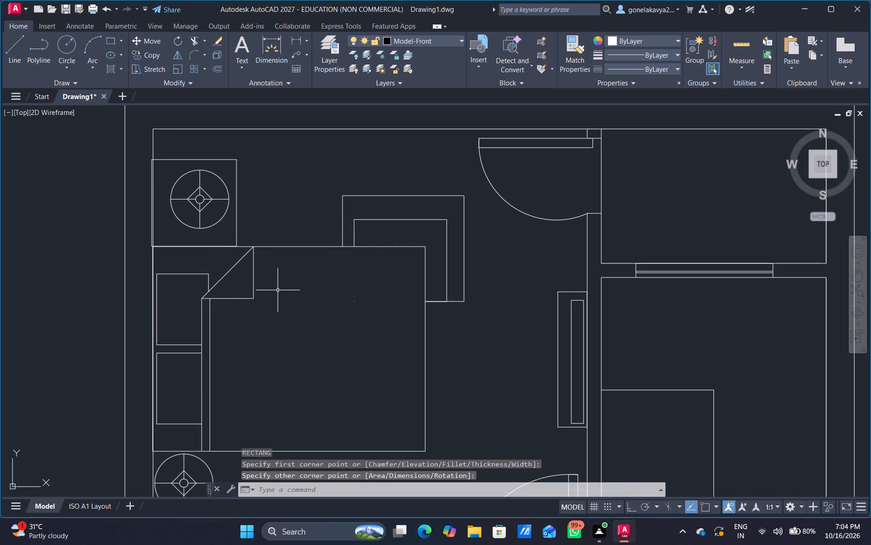
Draw a bedside table rectangle about 2' by 1'-8" around the lamp between the bed and wardrobe in the left floor plan.
scroll(278, 293, "down", 1)
middle_click_drag(282, 336, 259, 250)
scroll(232, 336, "up", 2)
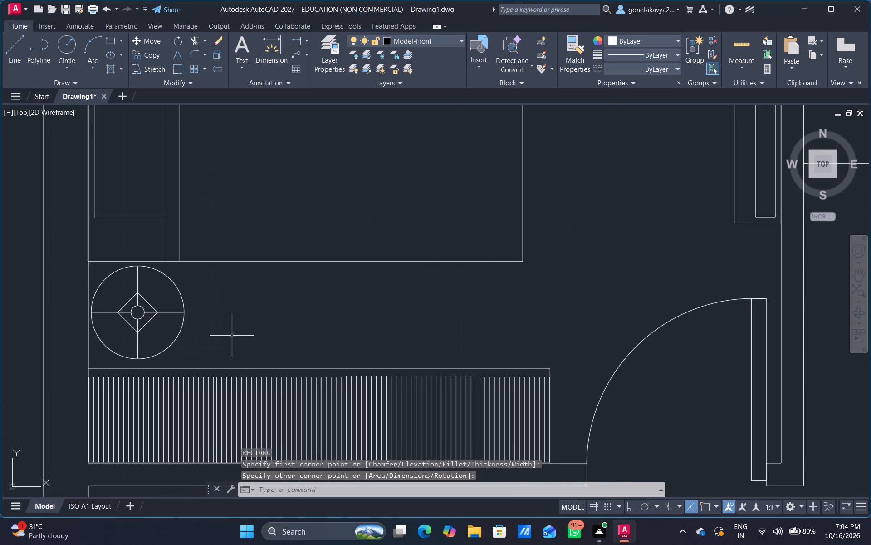
key("space")
scroll(98, 277, "up", 2)
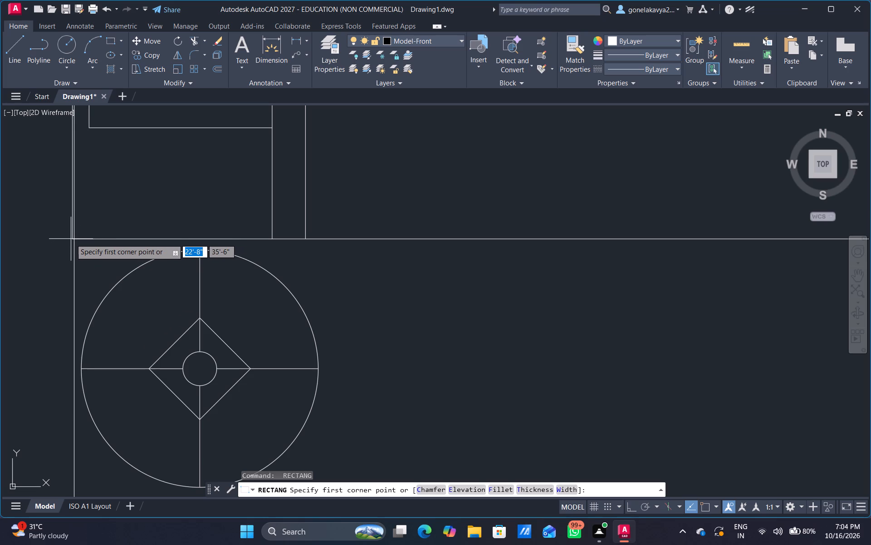
left_click_drag(73, 238, 83, 243)
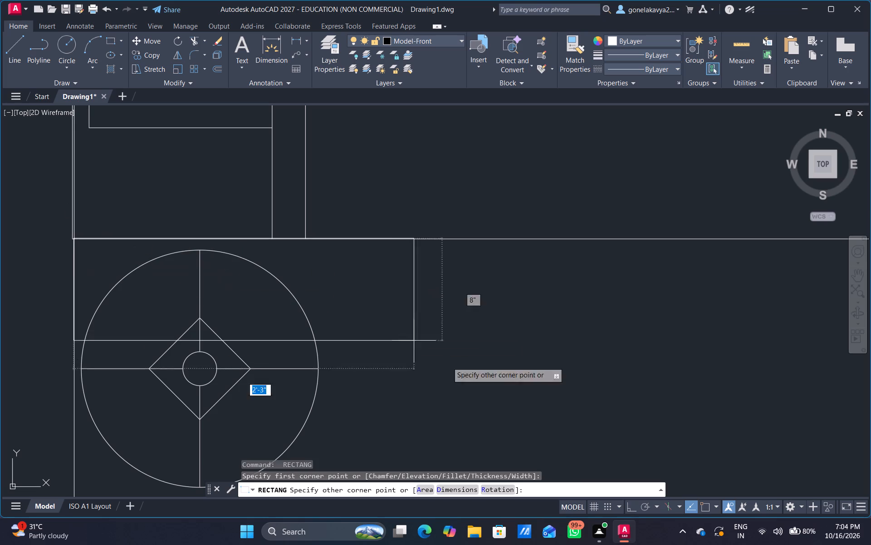
scroll(409, 467, "down", 2)
middle_click_drag(399, 473, 410, 453)
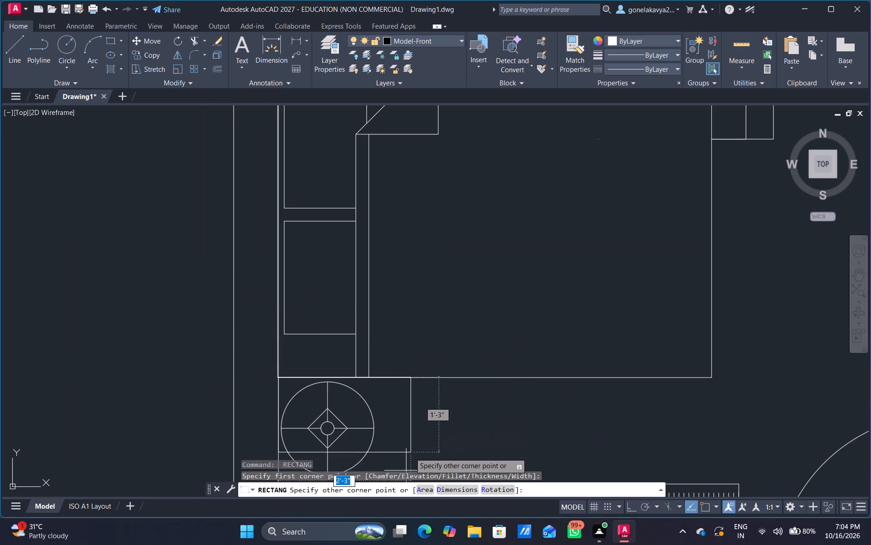
middle_click_drag(410, 453, 410, 385)
middle_click_drag(447, 446, 428, 317)
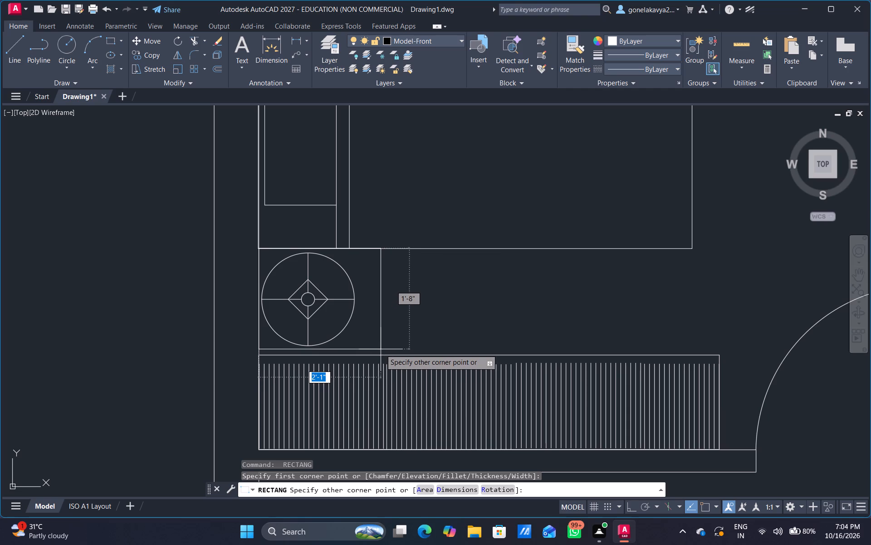
left_click(373, 348)
Draw a bedside table rectangle around the lamp above the bed in the right floor plan's upper bedroom, ending at the bed's edge.
scroll(450, 353, "down", 3)
middle_click_drag(467, 391, 310, 189)
scroll(357, 371, "down", 2)
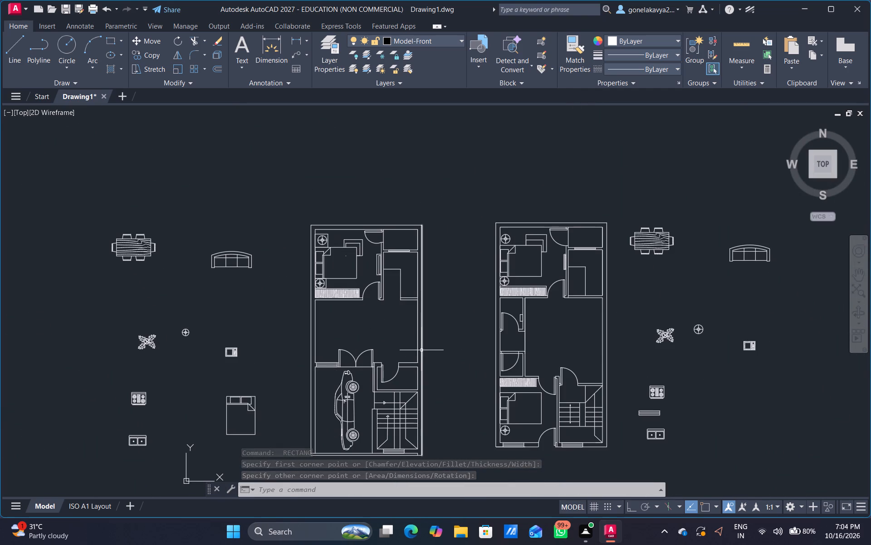
middle_click_drag(512, 328, 407, 324)
scroll(406, 298, "up", 1)
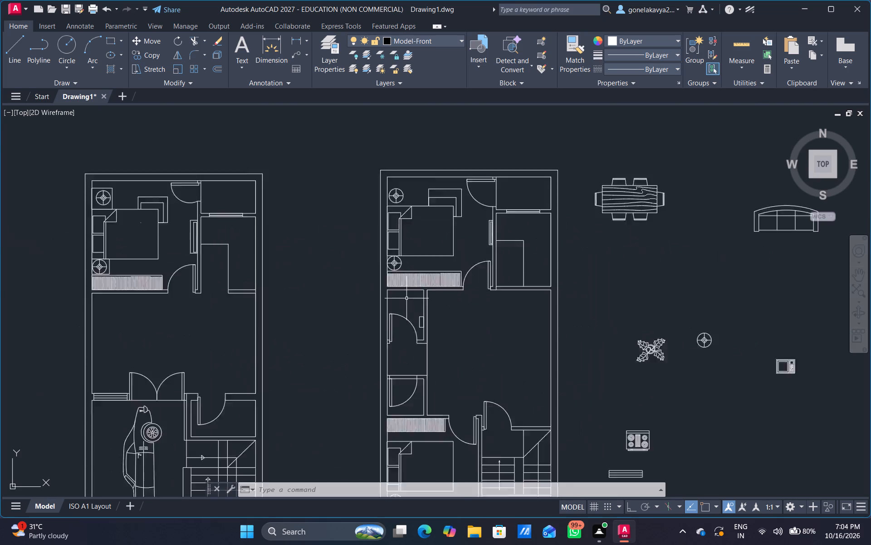
scroll(406, 298, "up", 1)
middle_click_drag(450, 235, 457, 239)
scroll(457, 239, "up", 1)
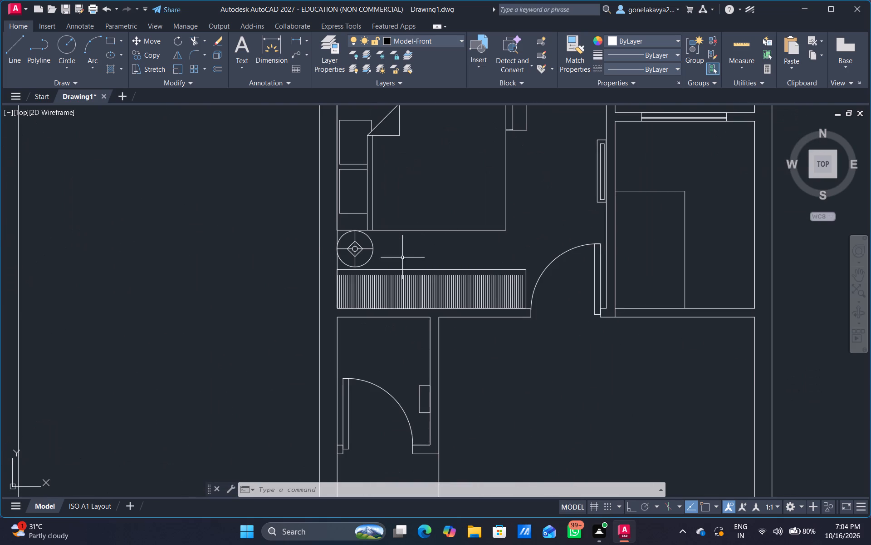
scroll(387, 253, "up", 2)
middle_click_drag(394, 263, 387, 391)
scroll(387, 390, "down", 2)
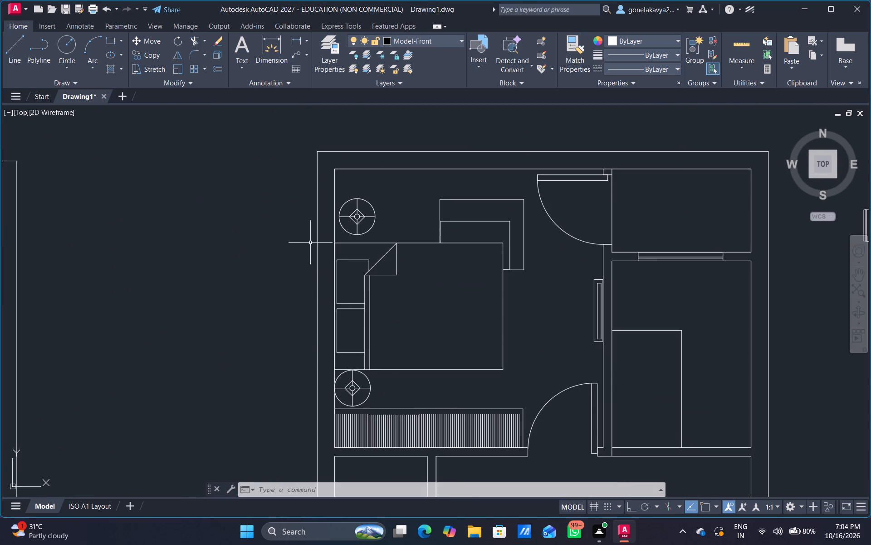
key("space")
scroll(298, 207, "up", 3)
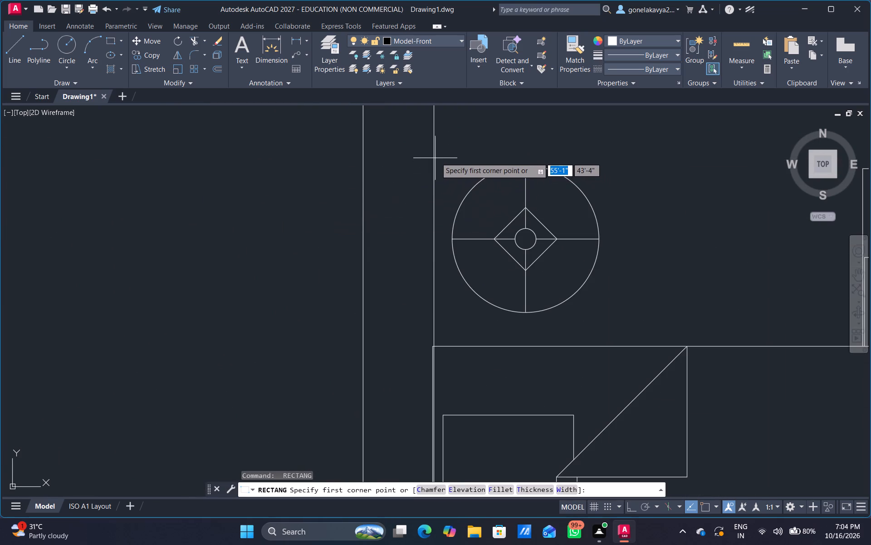
left_click(435, 141)
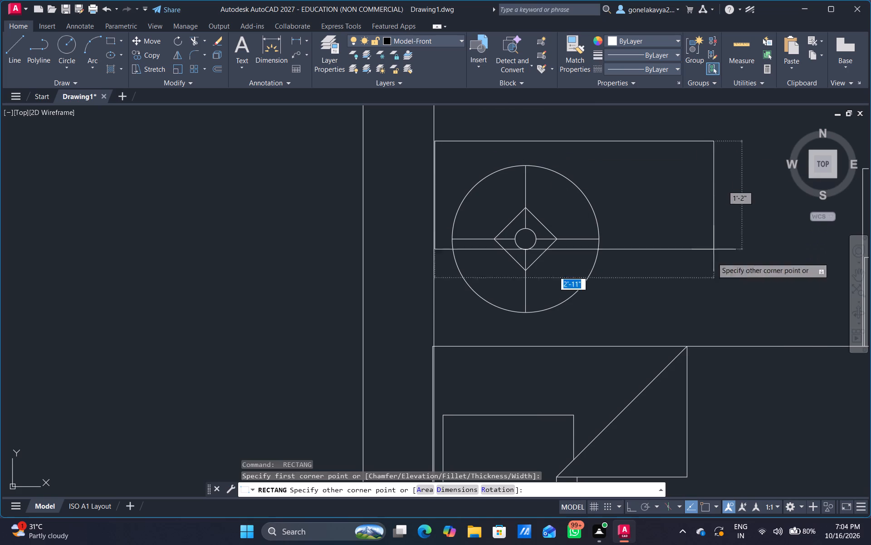
left_click(621, 346)
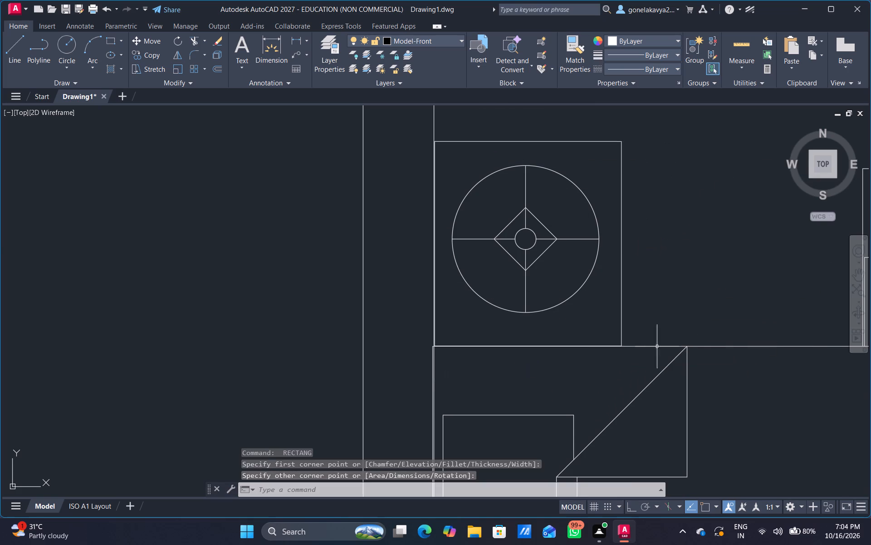
Draw a rectangle about 1'-7" by 1'-8" around the lamp between bed and wardrobe in the right floor plan's upper bedroom.
scroll(665, 345, "down", 2)
middle_click_drag(657, 374, 489, 114)
key("space")
scroll(415, 315, "up", 1)
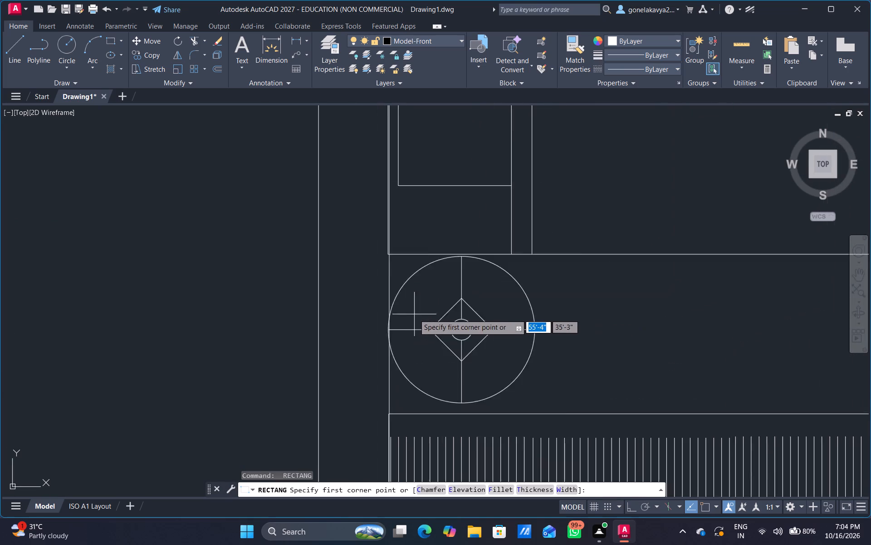
scroll(414, 314, "up", 2)
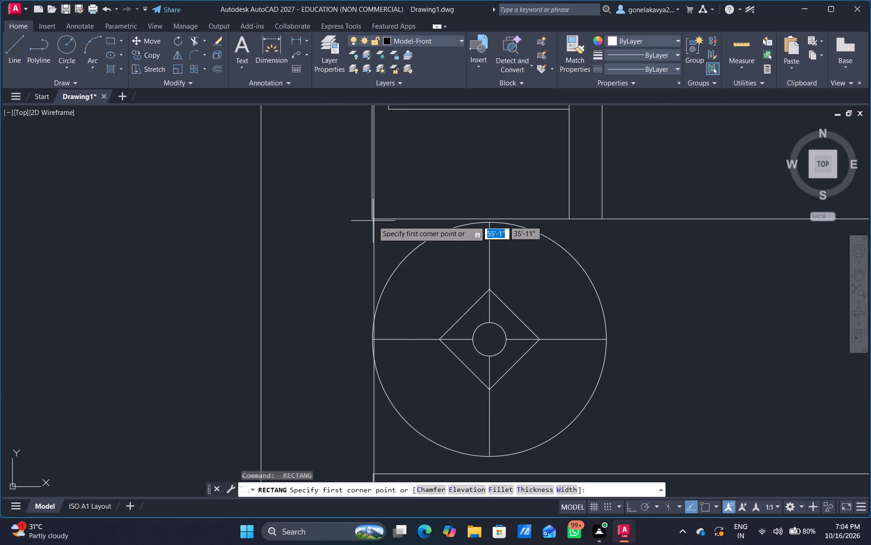
left_click(374, 220)
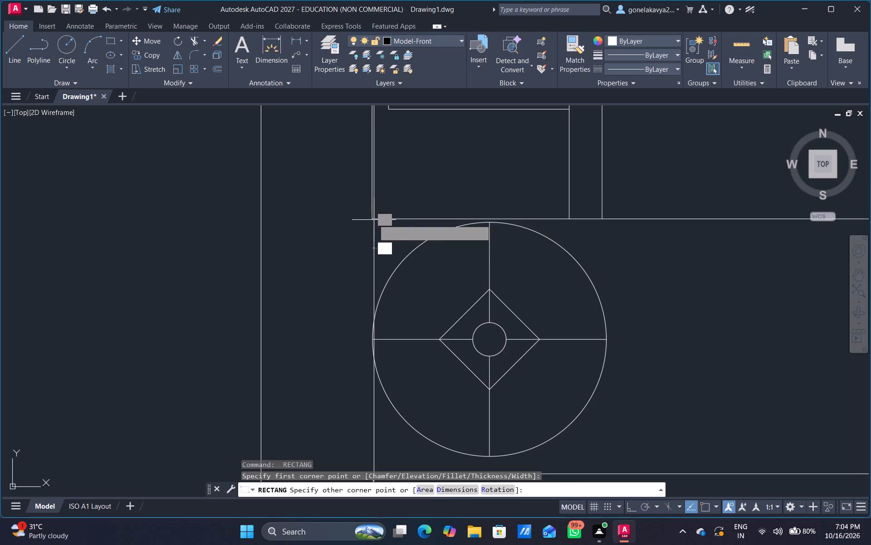
scroll(710, 394, "down", 1)
middle_click_drag(713, 401, 604, 287)
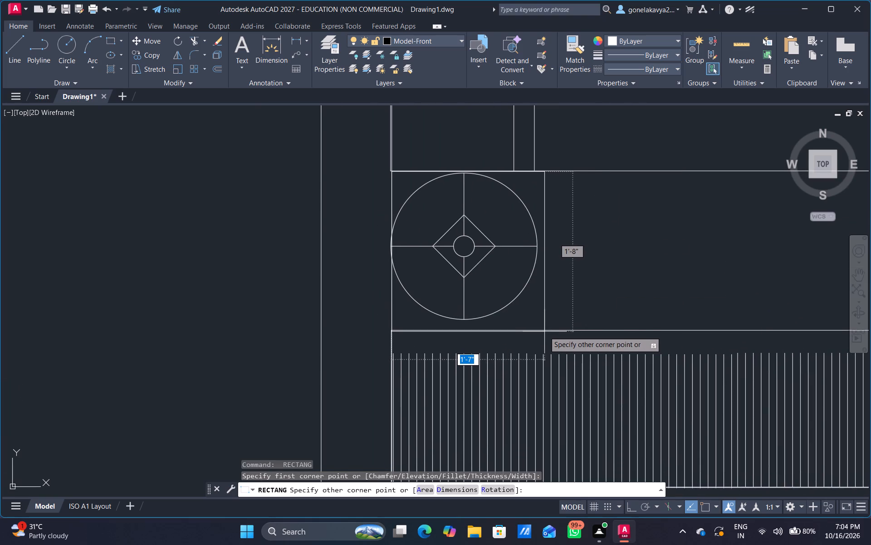
left_click(549, 331)
Draw a bedside table rectangle about 1'-11" by 2'-2" around the lamp in the right floor plan's lower bedroom.
scroll(590, 382, "down", 3)
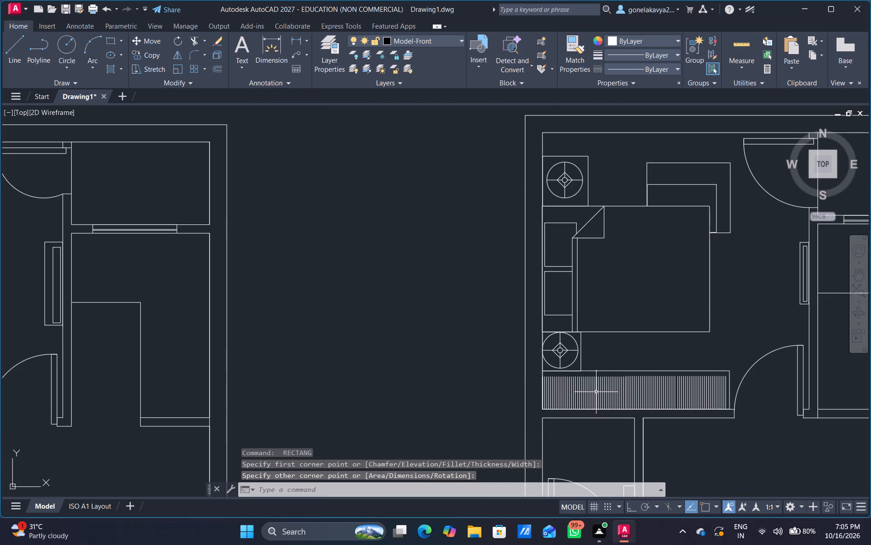
middle_click_drag(599, 394, 459, 7)
scroll(536, 218, "down", 2)
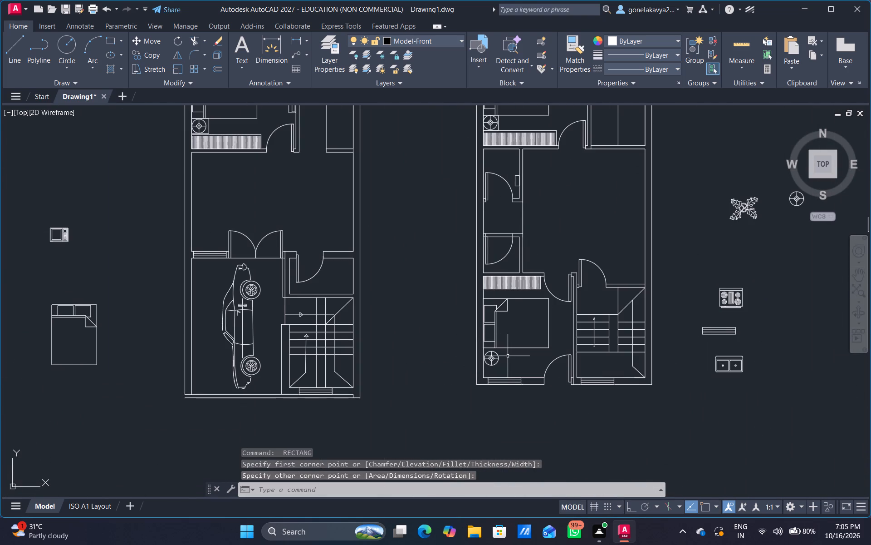
middle_click_drag(508, 356, 484, 284)
scroll(452, 311, "up", 3)
key("space")
scroll(482, 223, "up", 2)
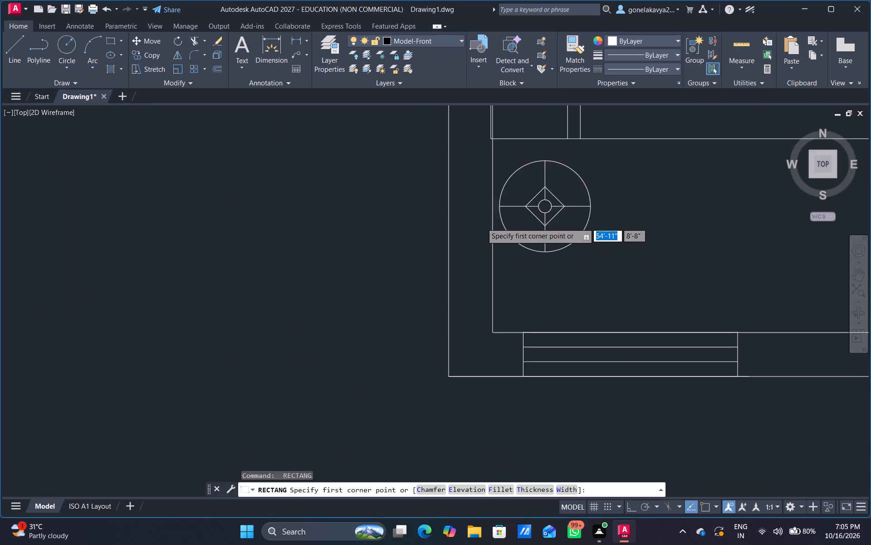
middle_click_drag(538, 211, 494, 358)
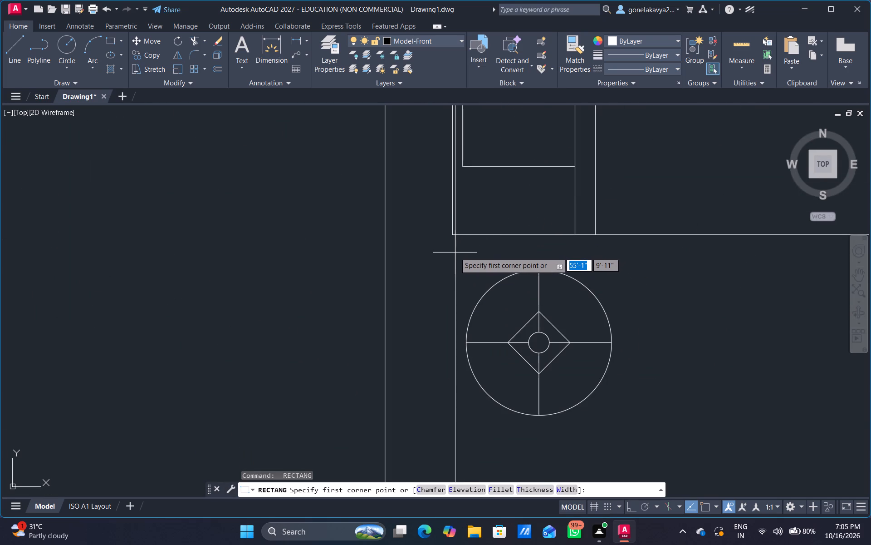
left_click_drag(455, 253, 470, 253)
middle_click_drag(619, 426, 603, 361)
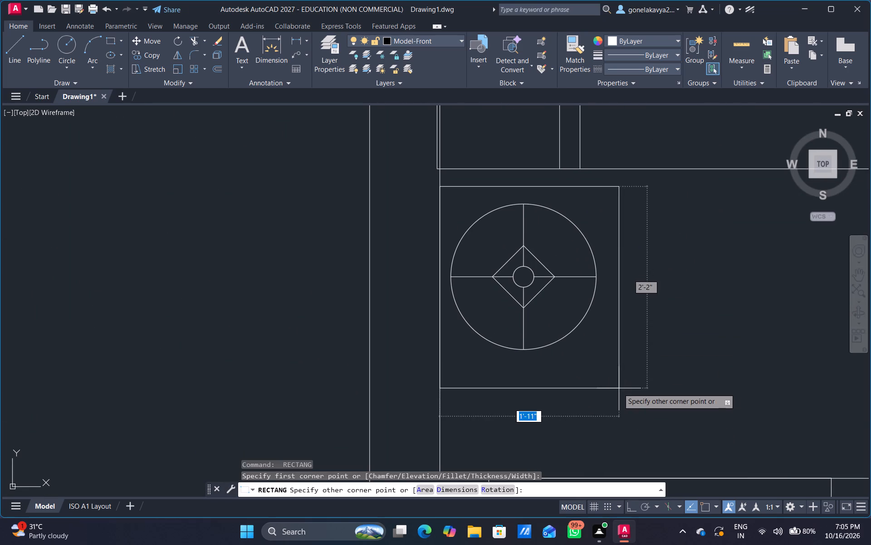
left_click(618, 389)
Rotate the stove block beside the right floor plan 90 degrees counterclockwise.
scroll(625, 390, "down", 4)
middle_click_drag(704, 376, 533, 432)
scroll(533, 432, "down", 1)
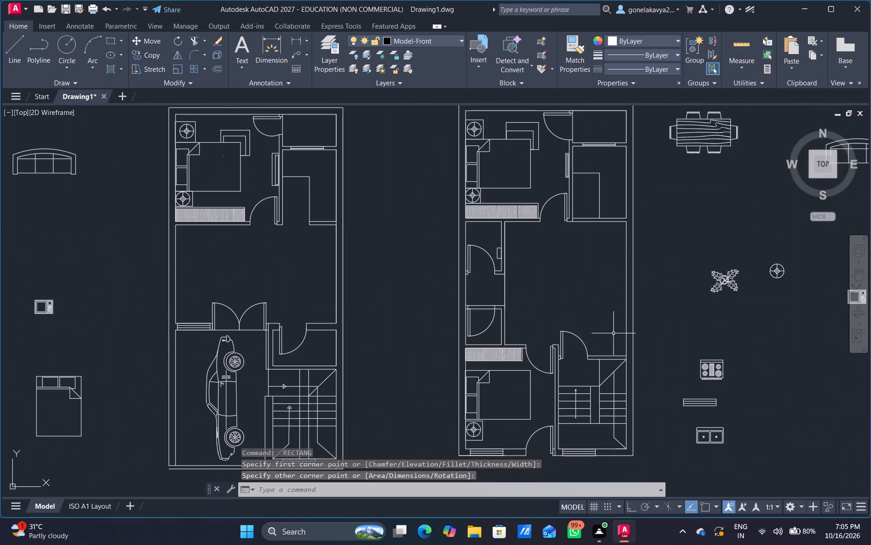
middle_click_drag(606, 336, 499, 280)
left_click(613, 316)
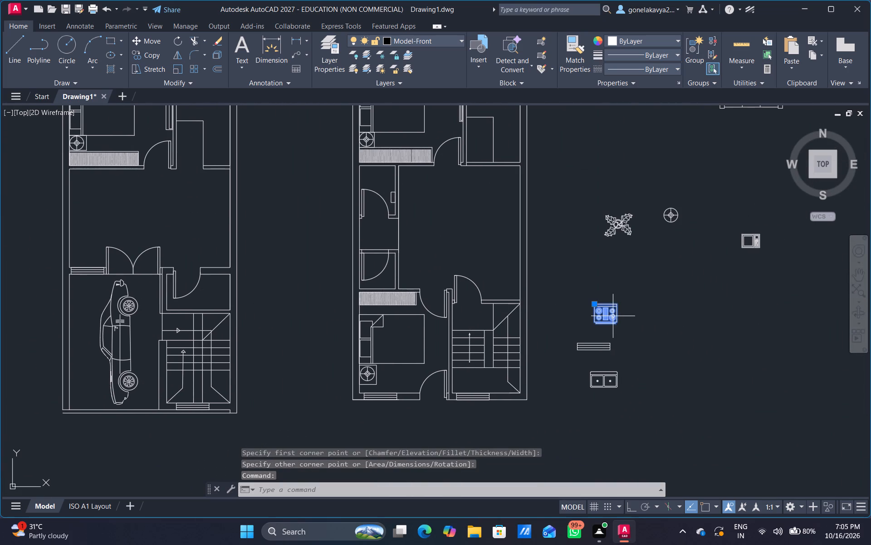
right_click(613, 316)
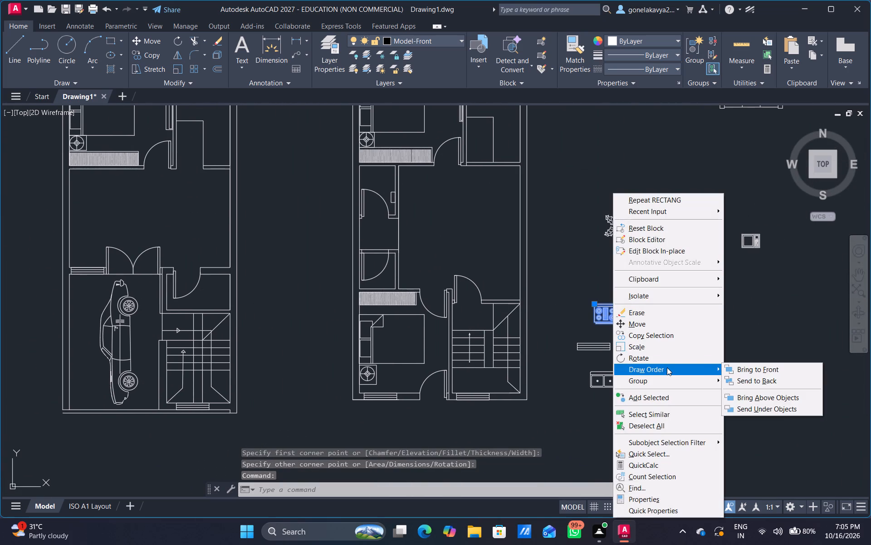
left_click(667, 362)
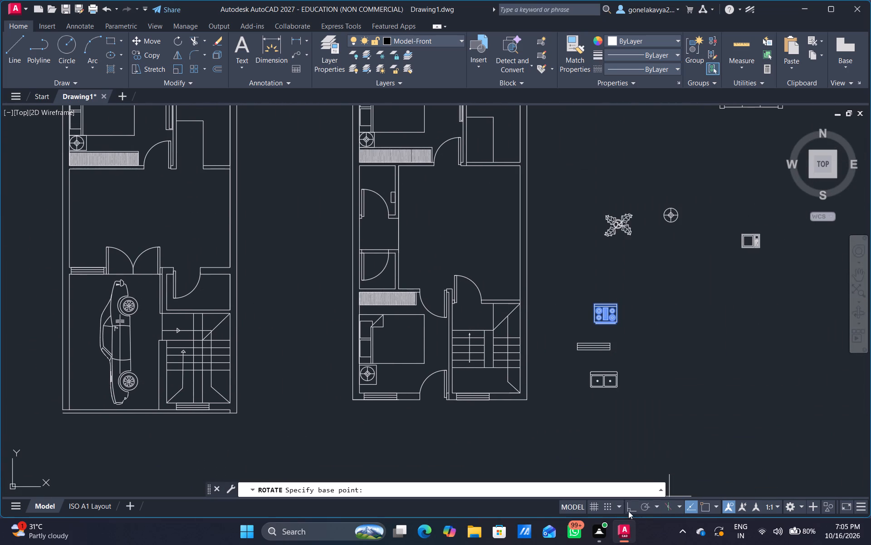
left_click(628, 510)
left_click(724, 392)
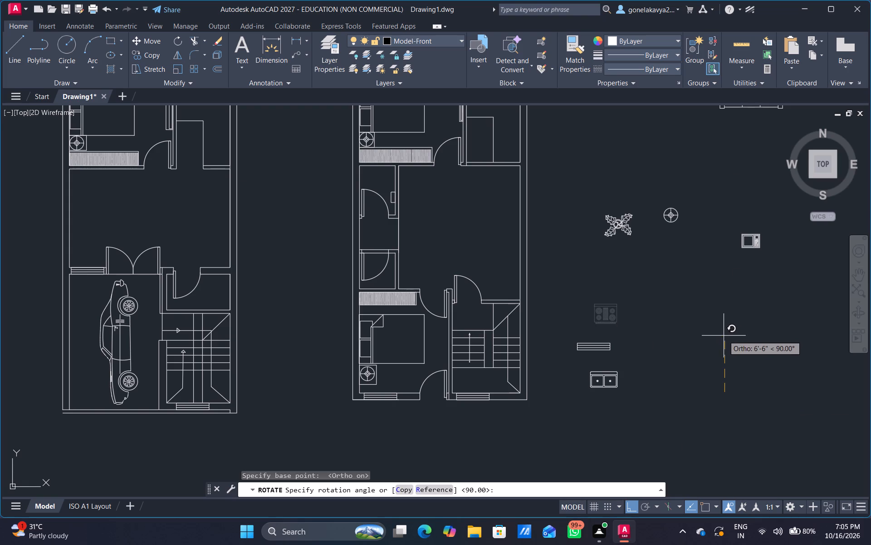
scroll(724, 336, "down", 2)
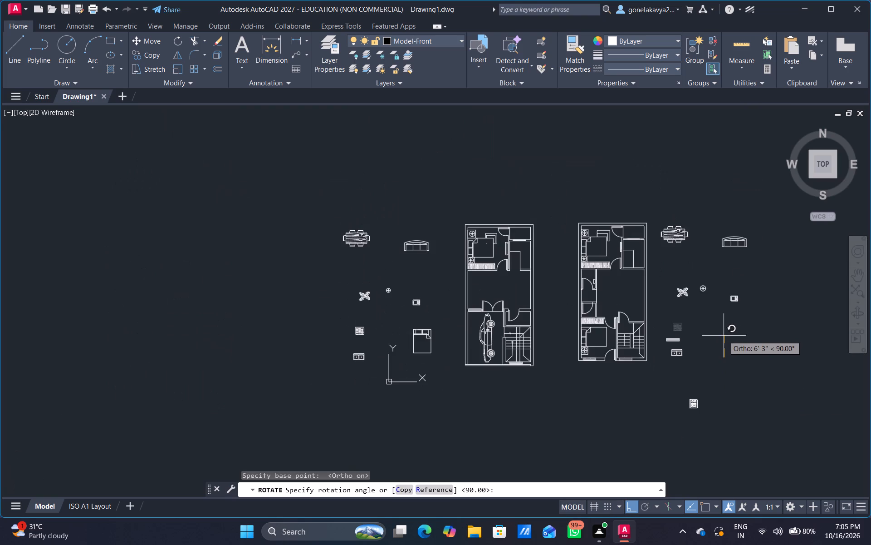
left_click(724, 336)
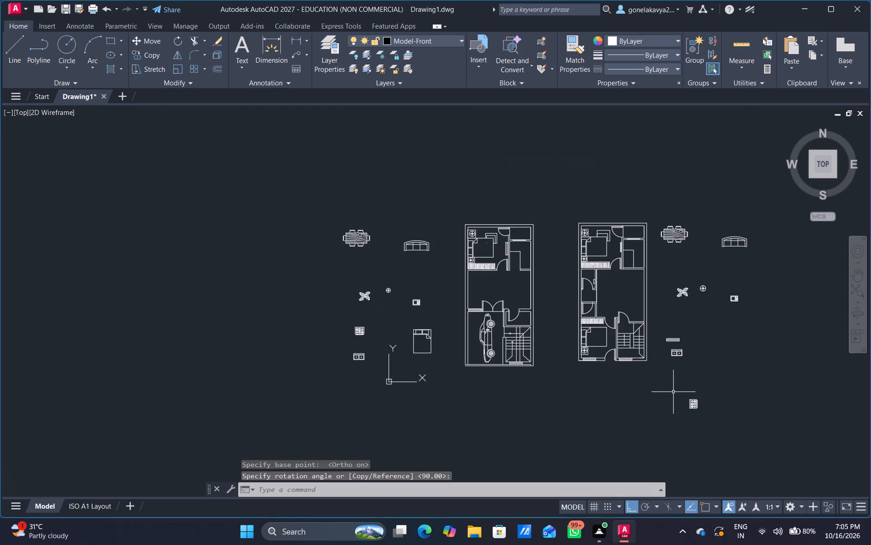
Copy the rotated stove block into the right floor plan's kitchen, beside the inner counter outline at the outer wall.
scroll(672, 393, "up", 2)
left_click(724, 416)
right_click(724, 416)
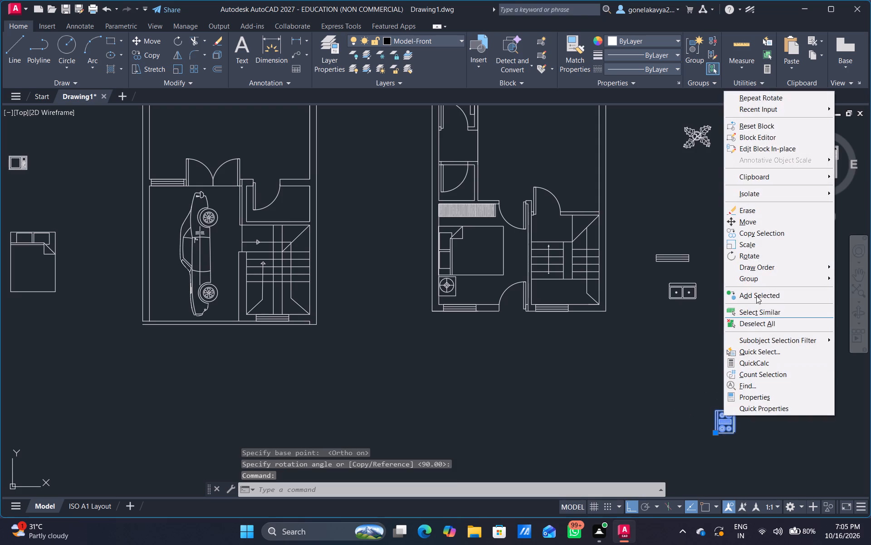
left_click(761, 236)
left_click(719, 384)
middle_click_drag(590, 169, 595, 170)
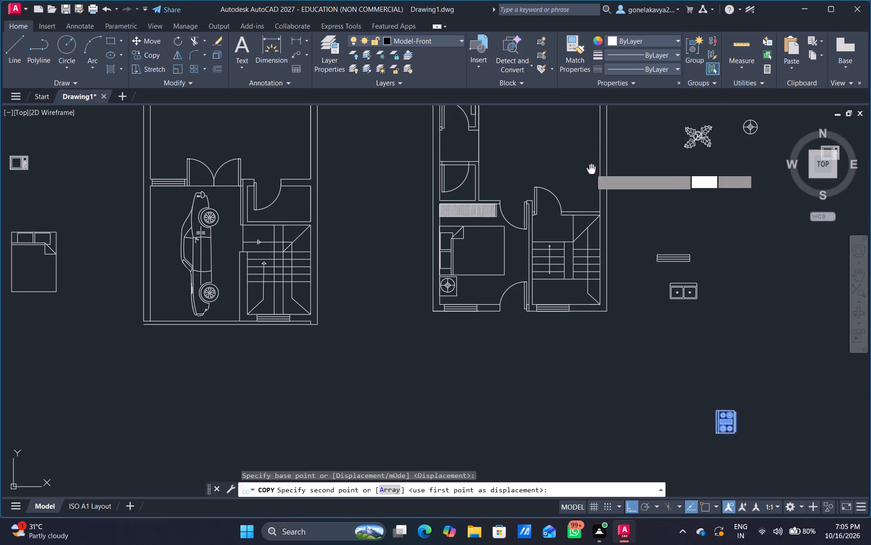
middle_click_drag(595, 170, 592, 416)
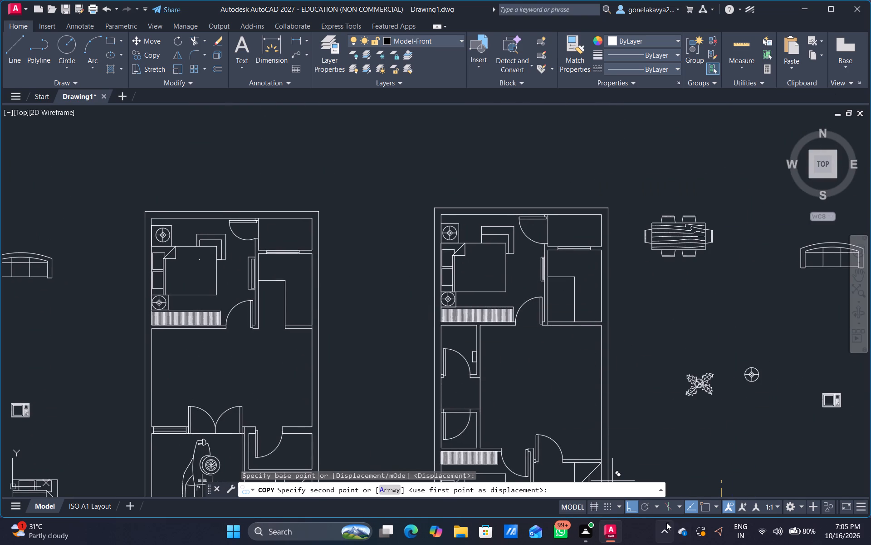
left_click(636, 505)
scroll(549, 285, "up", 3)
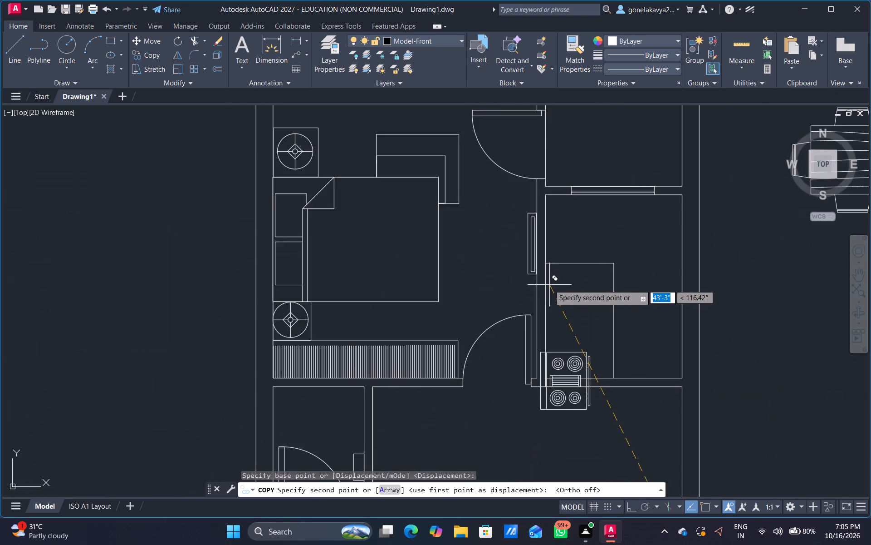
left_click(682, 178)
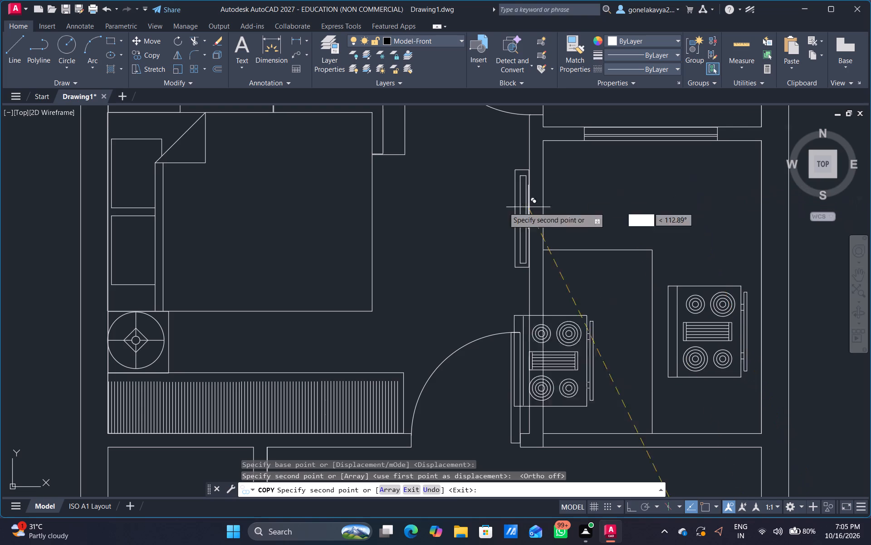
Place another copy of the rotated stove in the left floor plan's kitchen, against the outer wall.
scroll(332, 210, "down", 3)
middle_click_drag(128, 205, 245, 201)
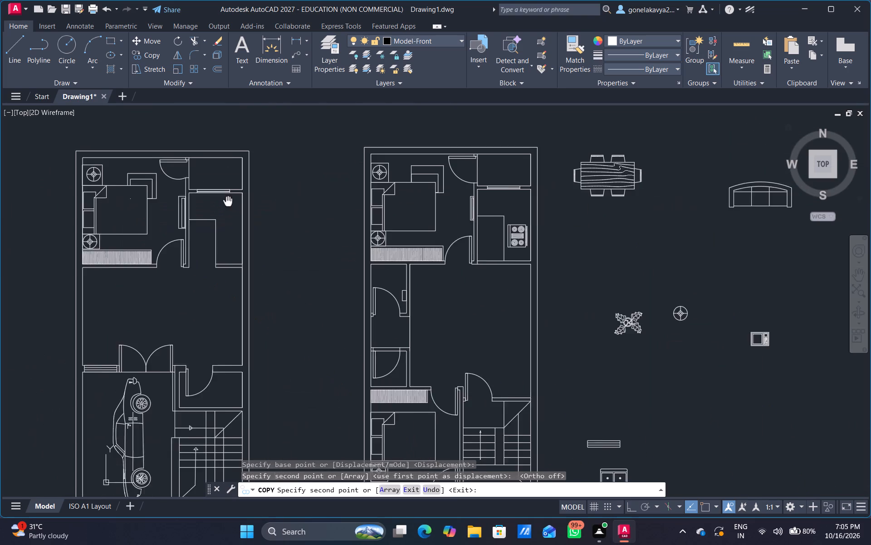
middle_click_drag(245, 201, 246, 201)
scroll(253, 200, "up", 3)
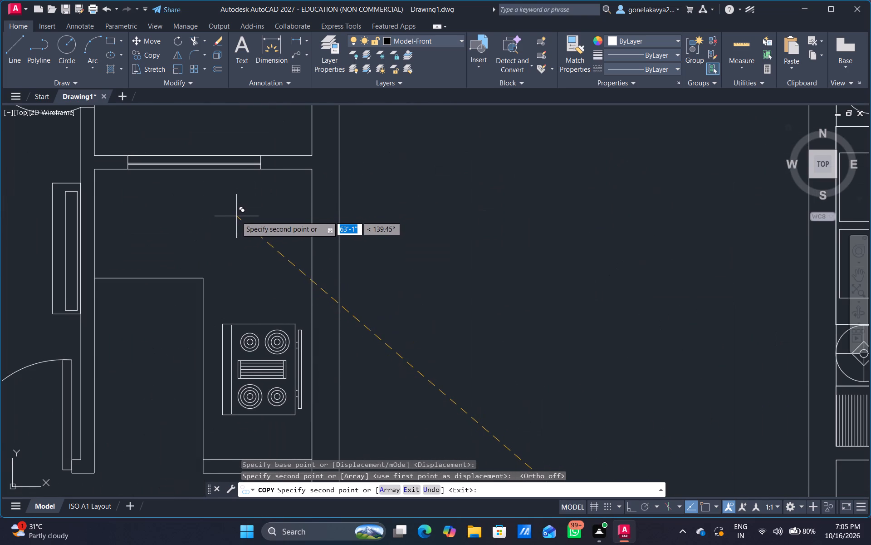
left_click(231, 215)
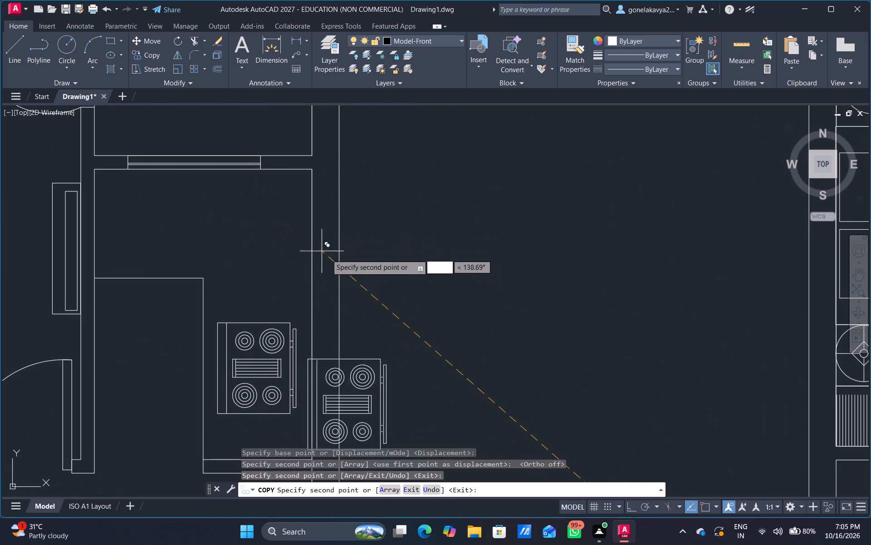
scroll(360, 282, "down", 4)
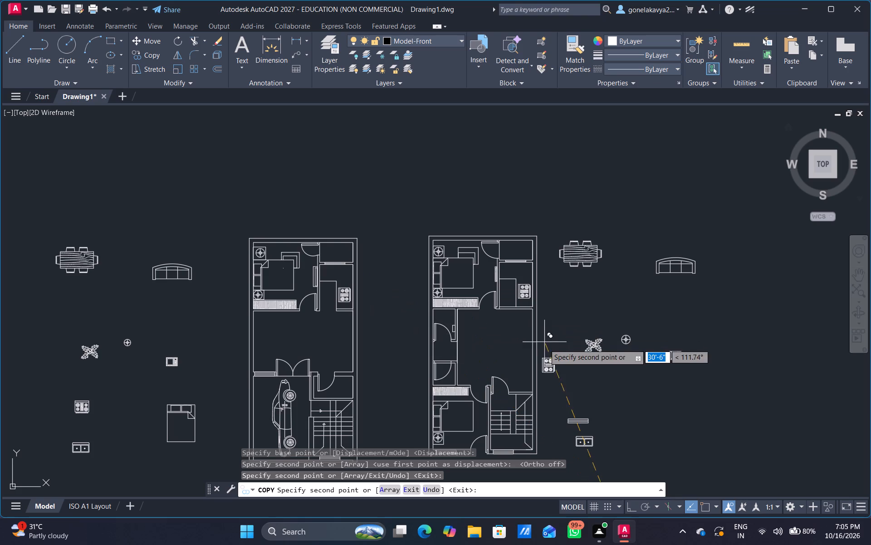
key("Escape")
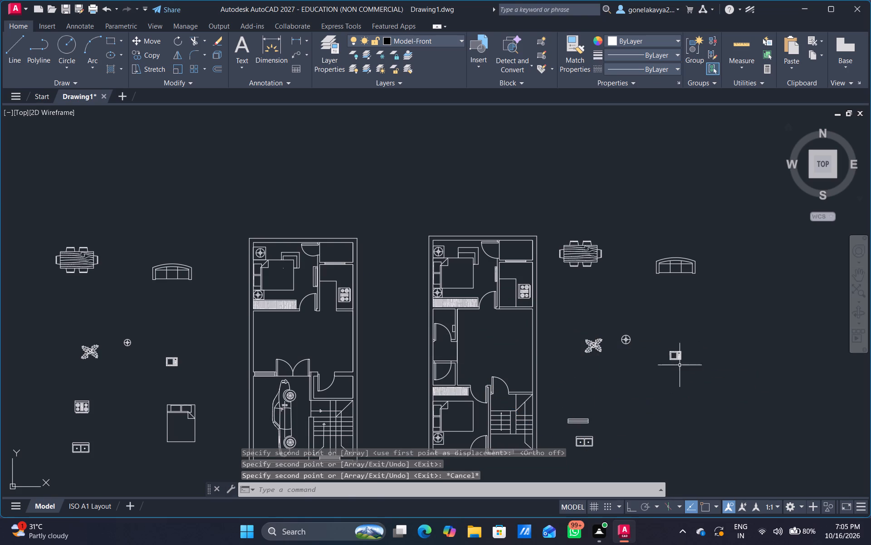
Copy the microwave block beside the right floor plan onto that plan's kitchen counter, above the inner rectangle.
scroll(681, 357, "up", 2)
left_click(662, 353)
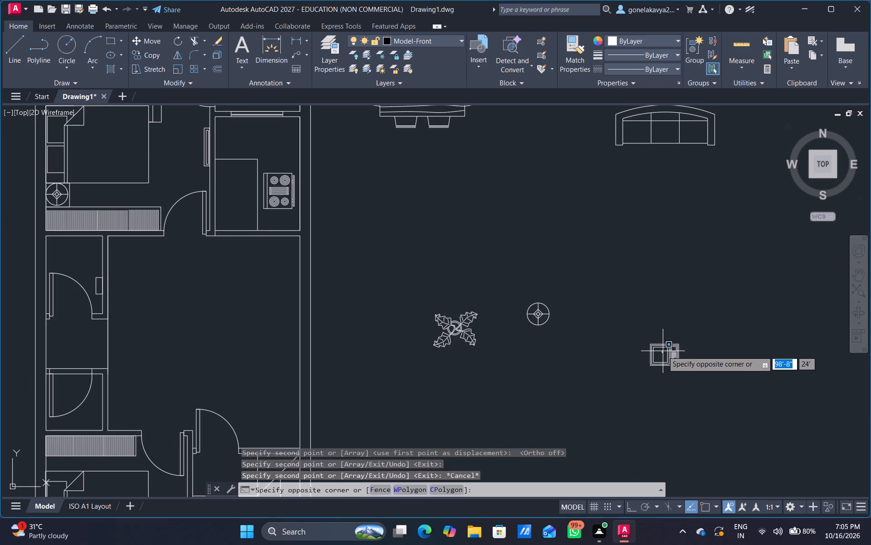
left_click(674, 347)
left_click(675, 347)
right_click(675, 347)
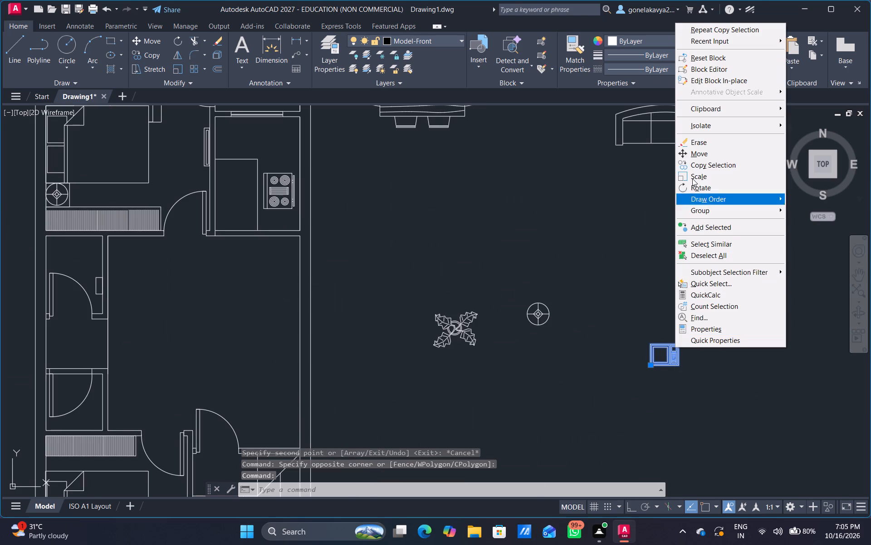
left_click(706, 165)
left_click(646, 368)
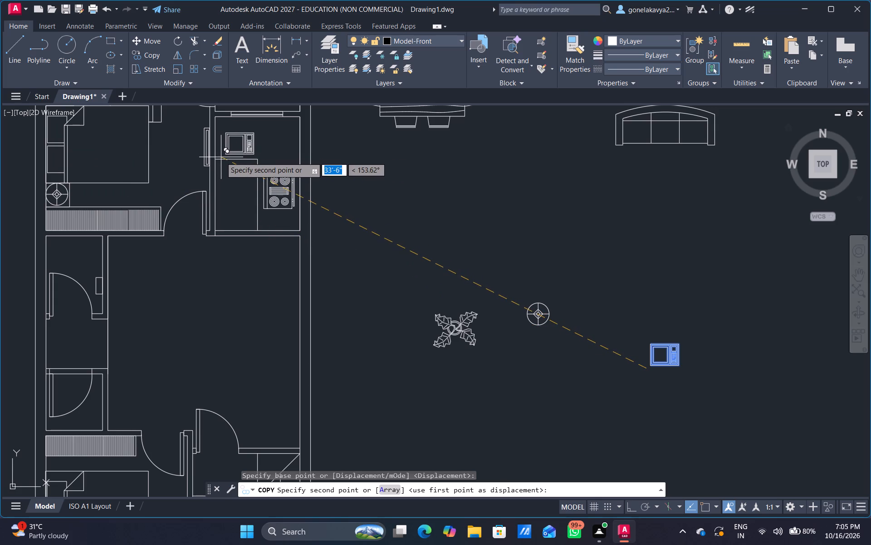
left_click_drag(221, 157, 221, 165)
Place another microwave copy in the left floor plan's kitchen, just above the inner counter line.
middle_click_drag(34, 236, 383, 289)
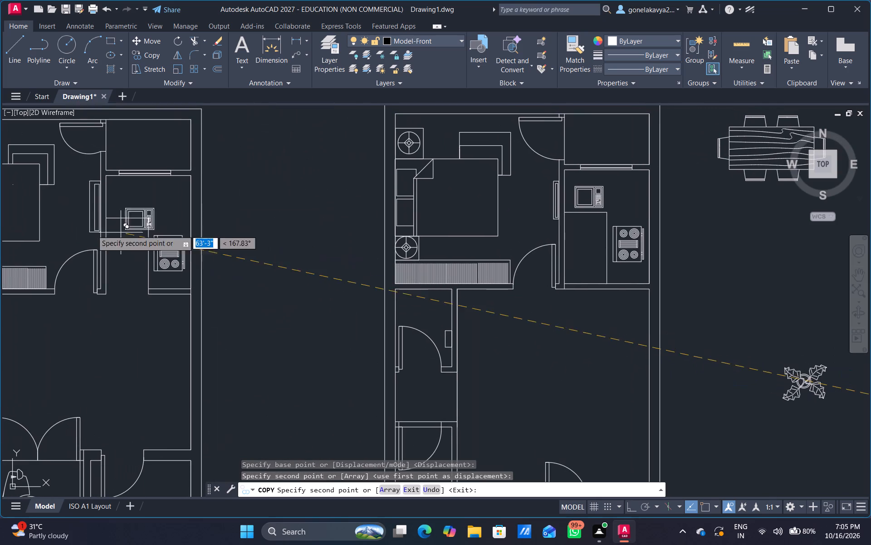
left_click_drag(78, 223, 94, 209)
left_click(112, 212)
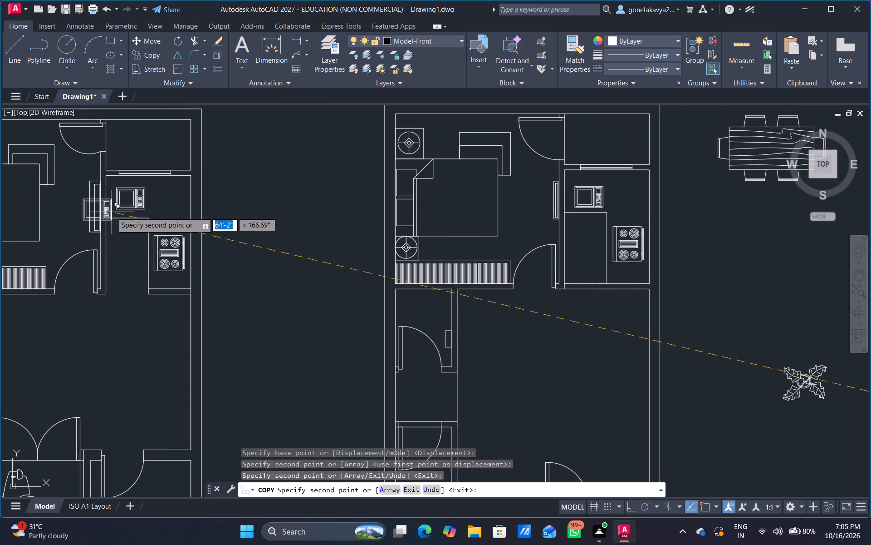
key("Escape")
Erase the stray microwave copy overlapping the bedroom wall unit and kitchen wall in the left floor plan.
scroll(69, 214, "up", 3)
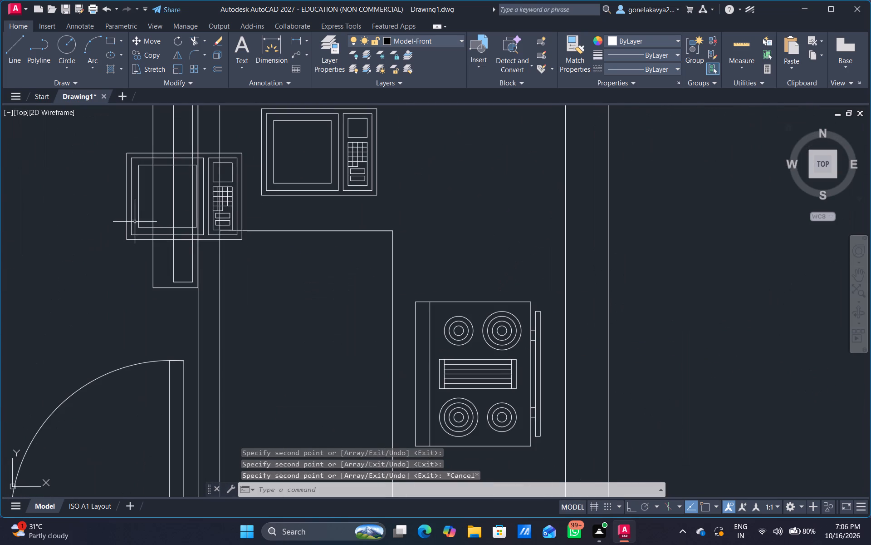
left_click(138, 223)
key("Delete")
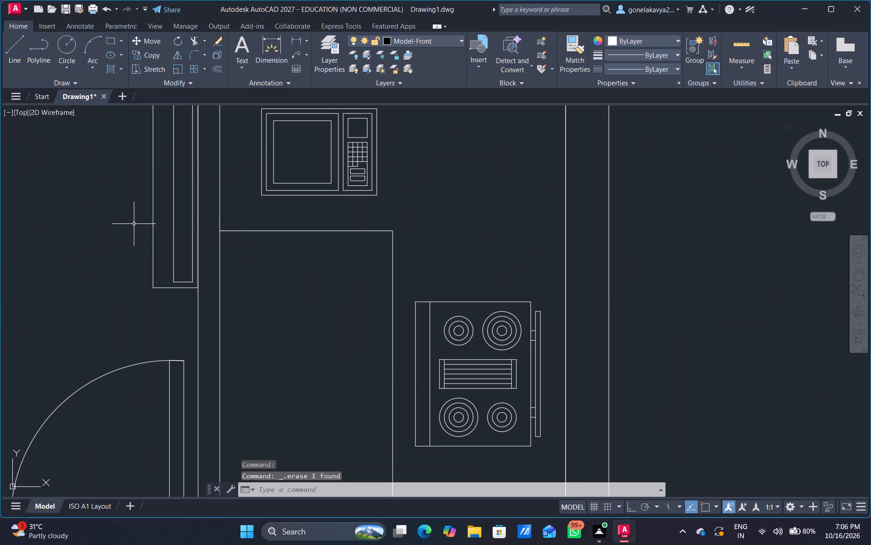
Rotate the three-seat sofa block beside the right floor plan 90 degrees clockwise.
scroll(134, 224, "down", 4)
middle_click_drag(325, 297, 304, 225)
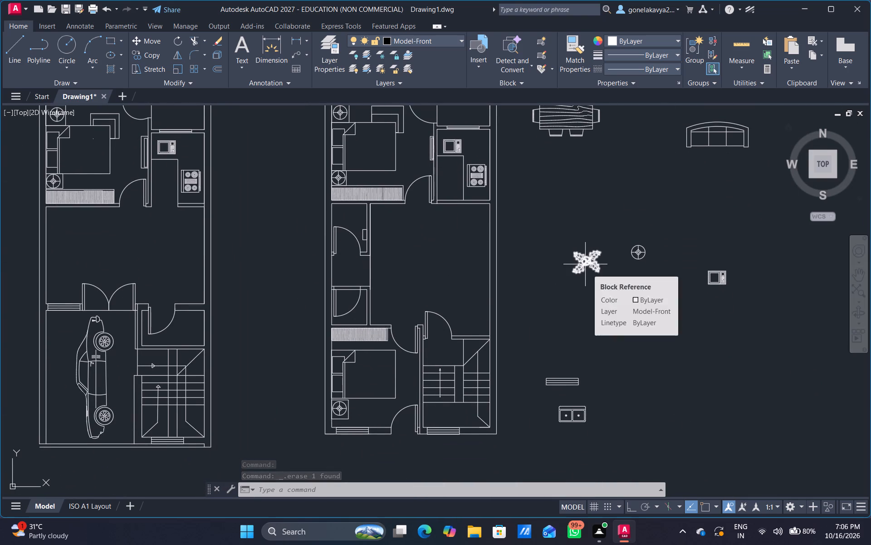
scroll(603, 227, "down", 1)
middle_click_drag(607, 235, 584, 295)
left_click(641, 225)
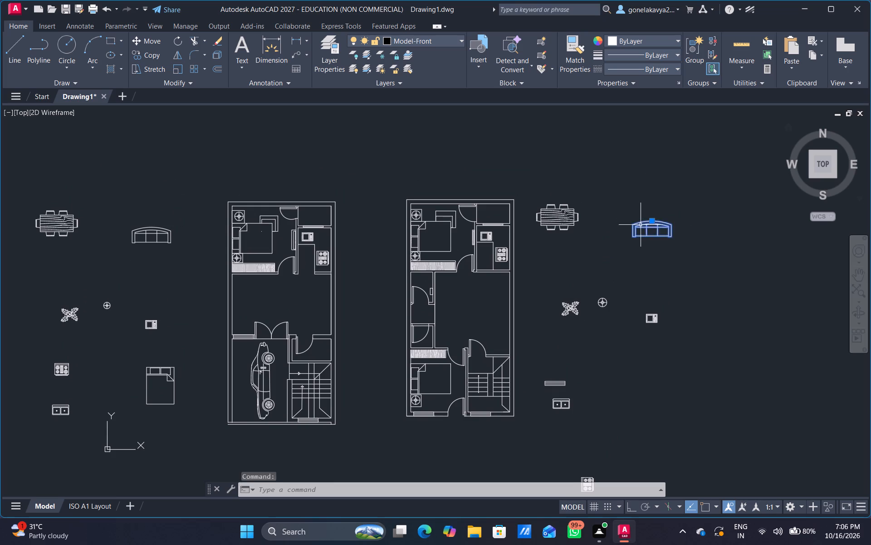
right_click(641, 227)
left_click(700, 362)
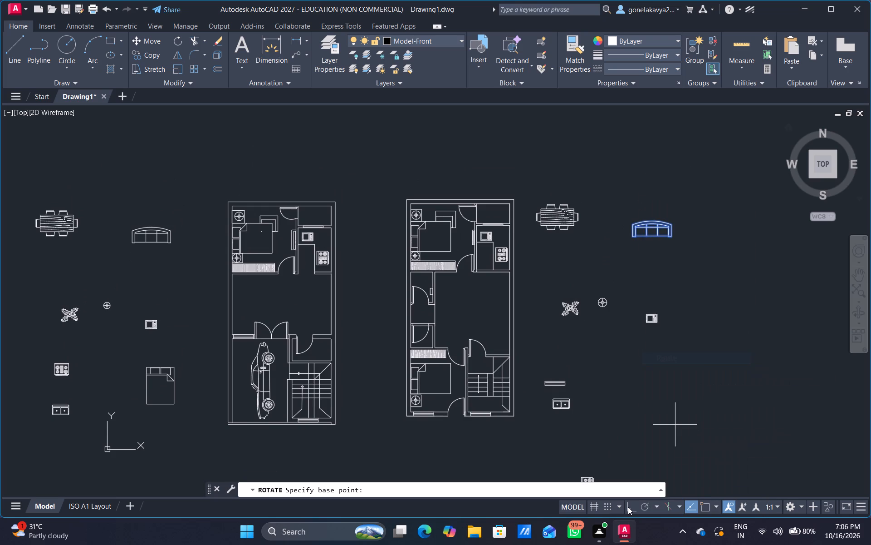
left_click(628, 507)
left_click_drag(692, 433, 689, 463)
left_click(674, 466)
Copy the rotated sofa into the right floor plan's living room, with its back along the outer wall below the kitchen.
scroll(689, 423, "down", 1)
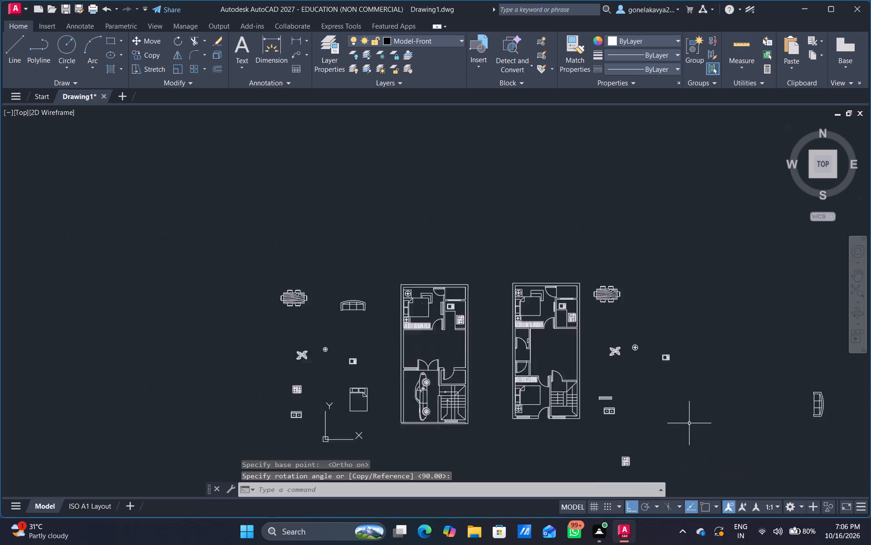
scroll(689, 423, "down", 2)
middle_click_drag(697, 423, 661, 350)
scroll(681, 347, "up", 2)
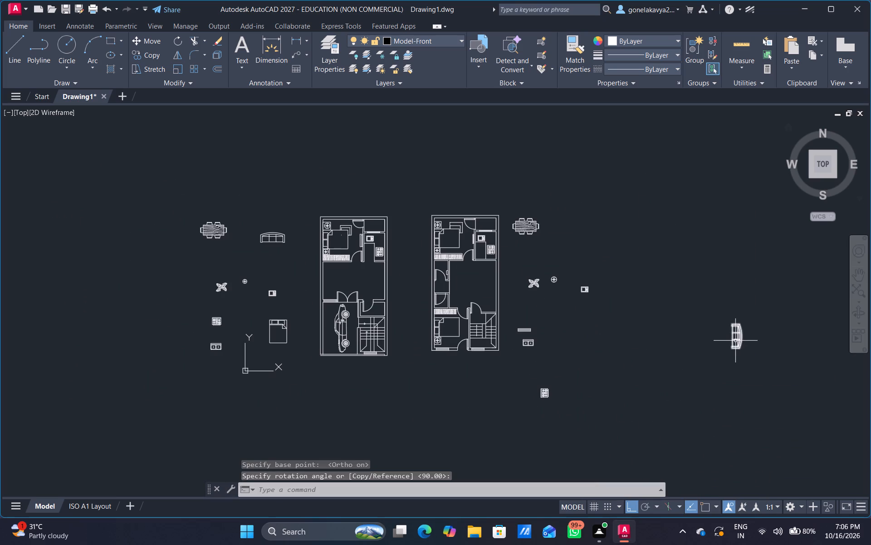
left_click(737, 340)
right_click(737, 340)
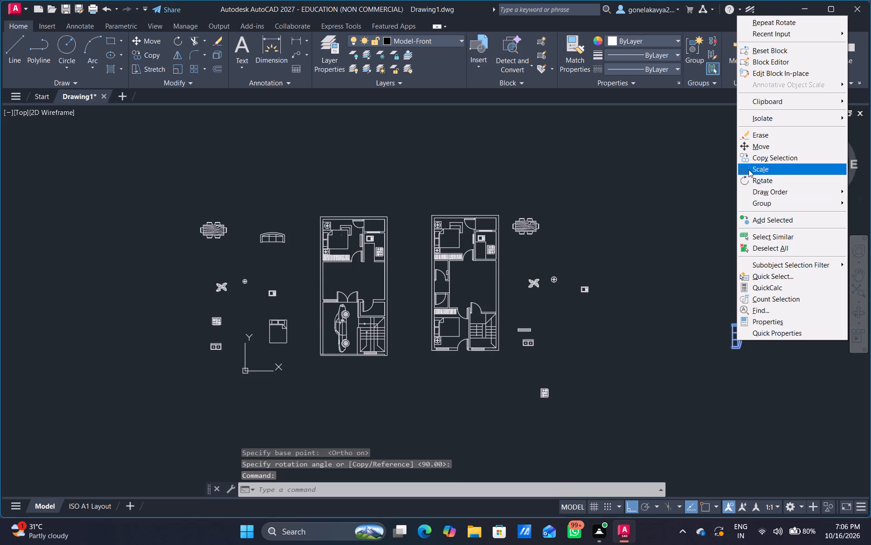
left_click(754, 153)
left_click_drag(738, 341, 725, 341)
scroll(486, 269, "up", 1)
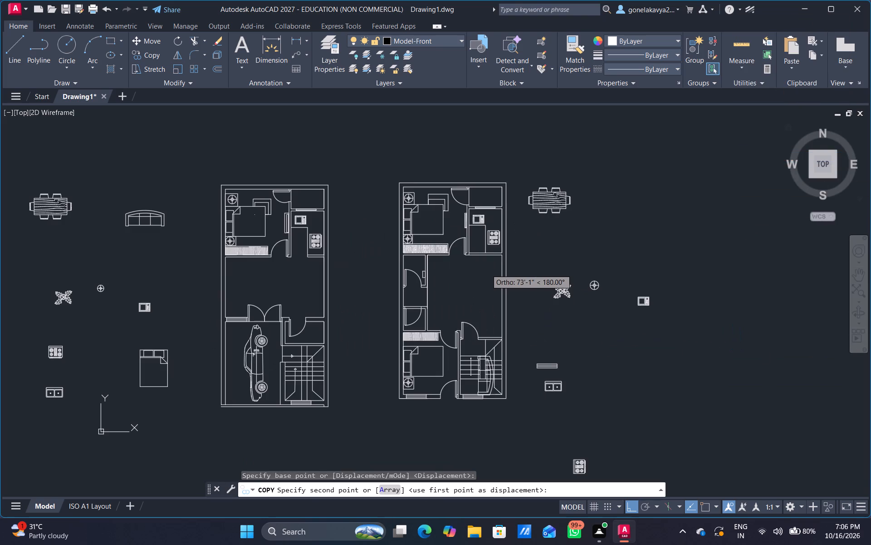
middle_click(486, 269)
left_click_drag(634, 511, 632, 506)
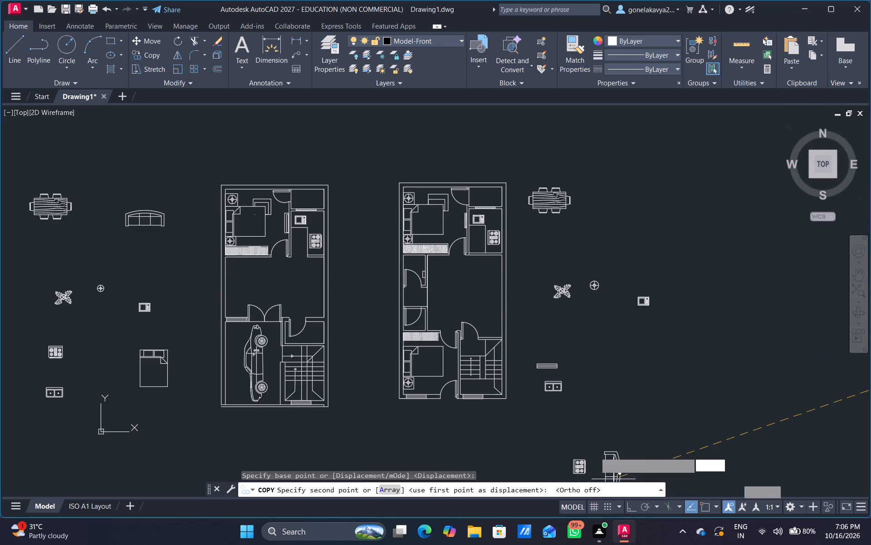
middle_click_drag(477, 300, 429, 426)
scroll(437, 426, "up", 1)
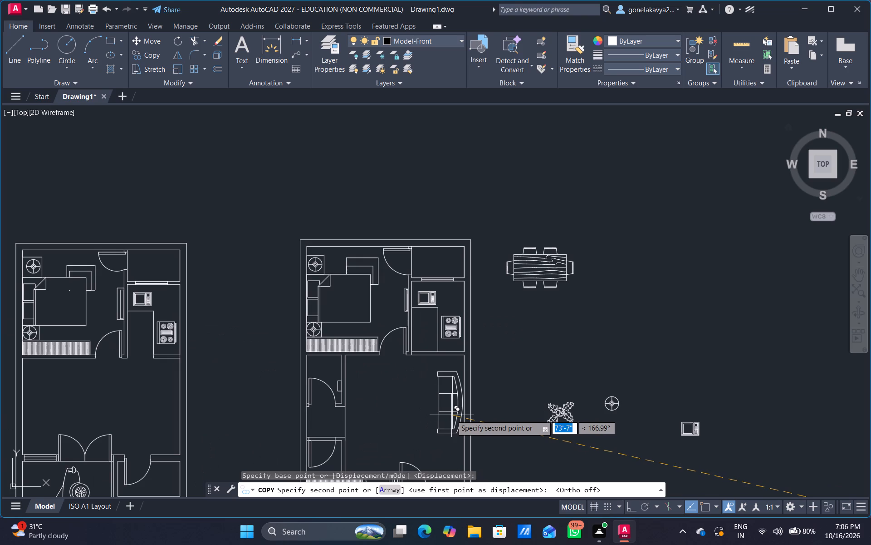
left_click(451, 415)
Place another copy of the rotated sofa outside the left floor plan, between the loose microwave block and the outer wall.
middle_click_drag(437, 414, 437, 252)
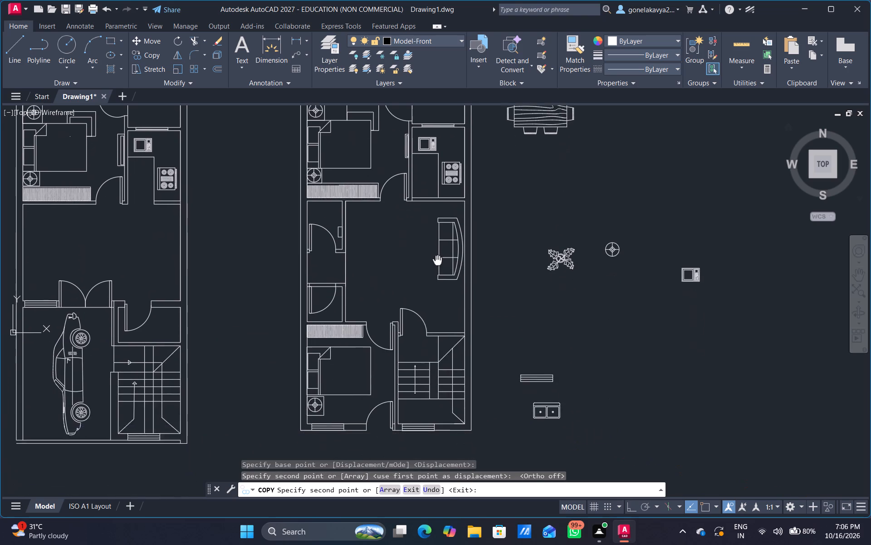
middle_click_drag(437, 252, 437, 251)
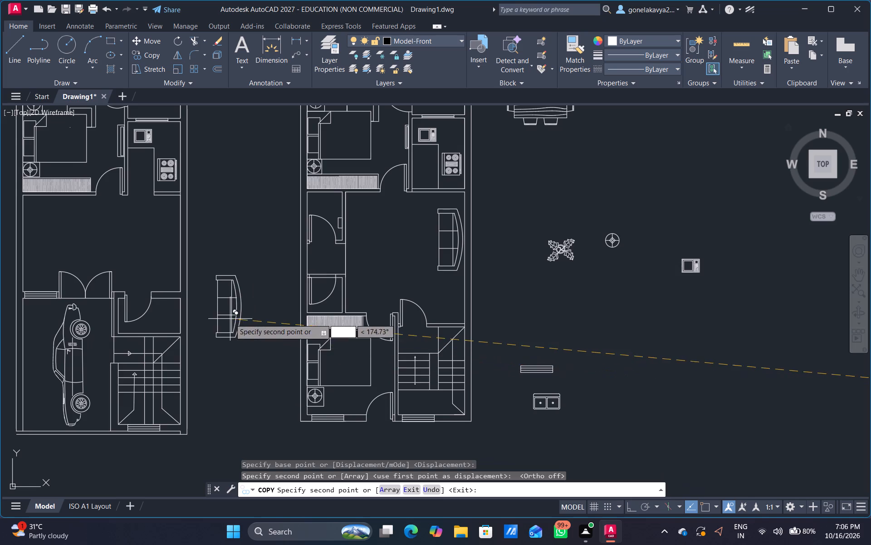
middle_click_drag(230, 319, 432, 269)
left_click_drag(167, 235, 168, 241)
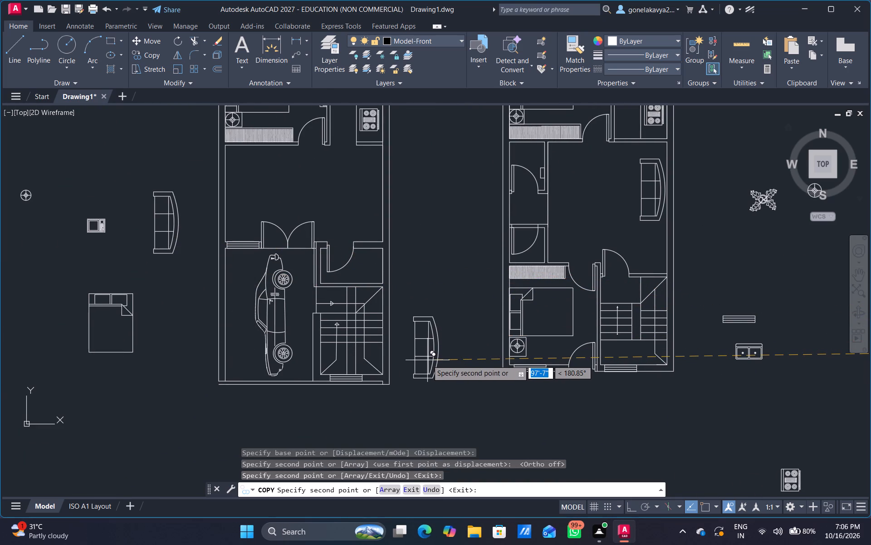
key("Escape")
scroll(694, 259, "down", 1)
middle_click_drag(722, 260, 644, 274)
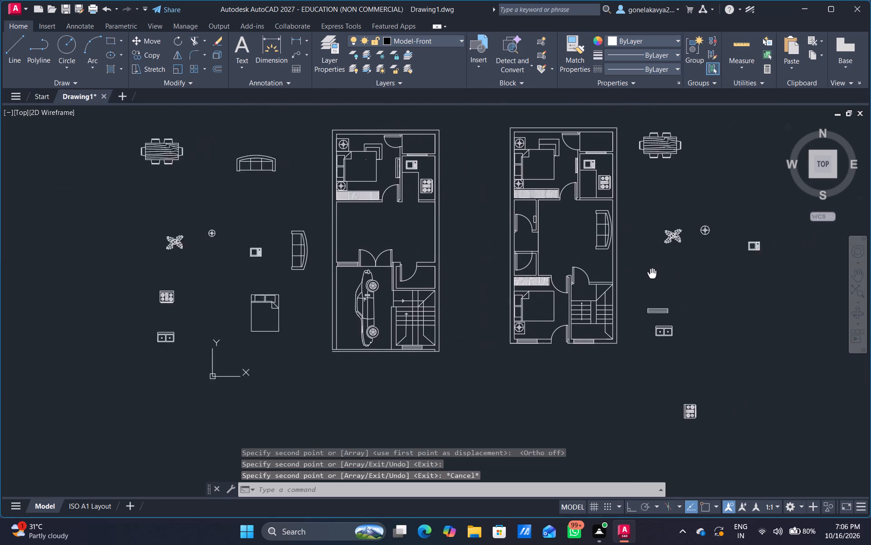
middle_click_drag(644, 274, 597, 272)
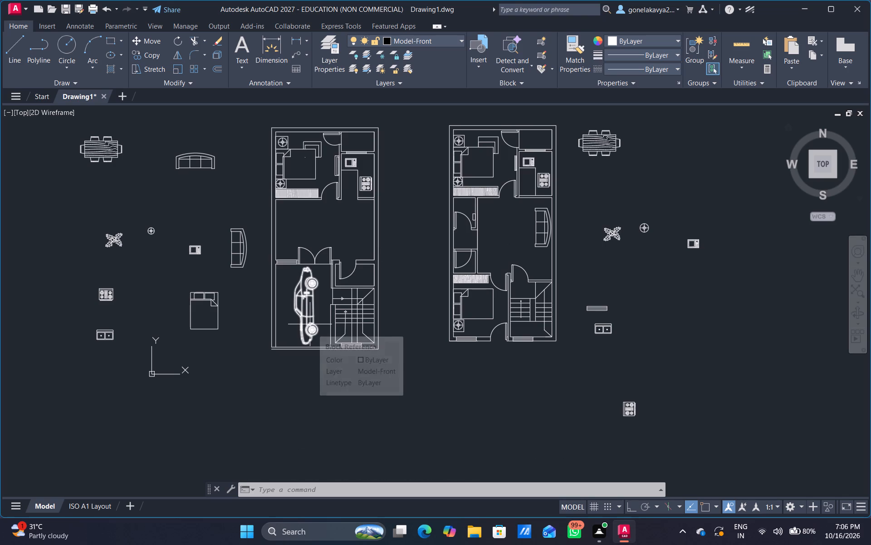
Rotate the horizontal sofa block beside the left floor plan 90 degrees counterclockwise so its back faces west.
middle_click_drag(120, 235, 122, 237)
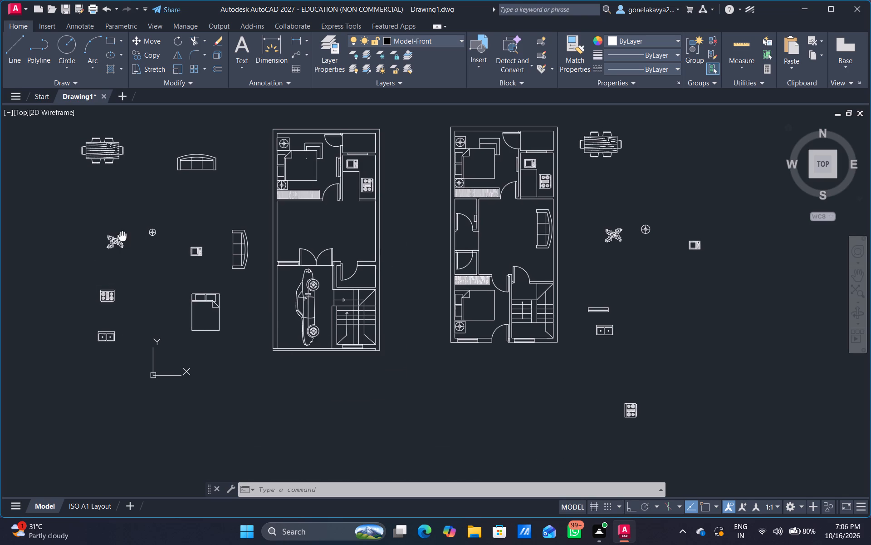
middle_click_drag(122, 237, 149, 252)
left_click(225, 176)
right_click(225, 176)
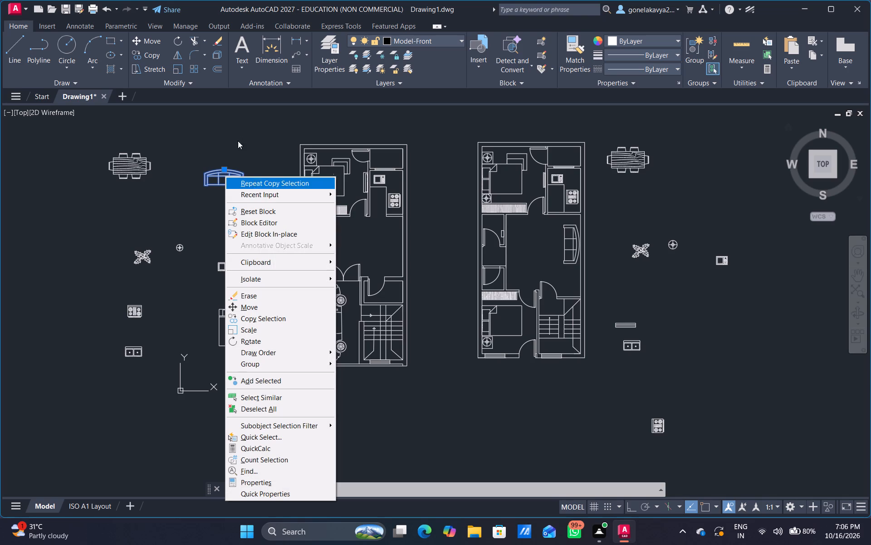
left_click(268, 342)
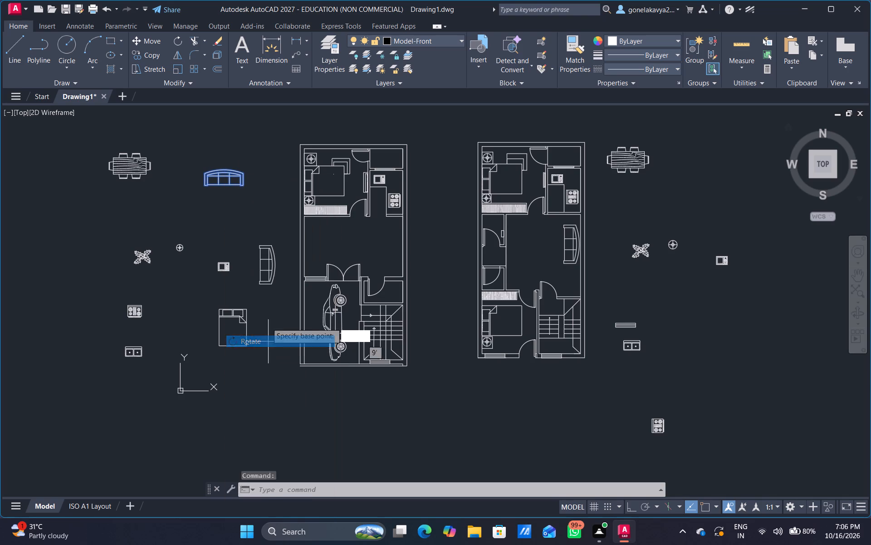
left_click(634, 509)
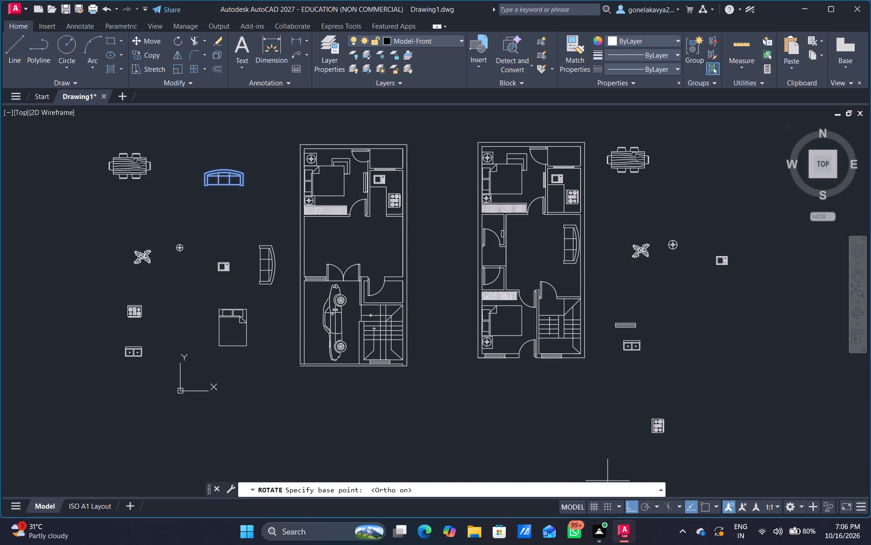
left_click(255, 201)
left_click(262, 165)
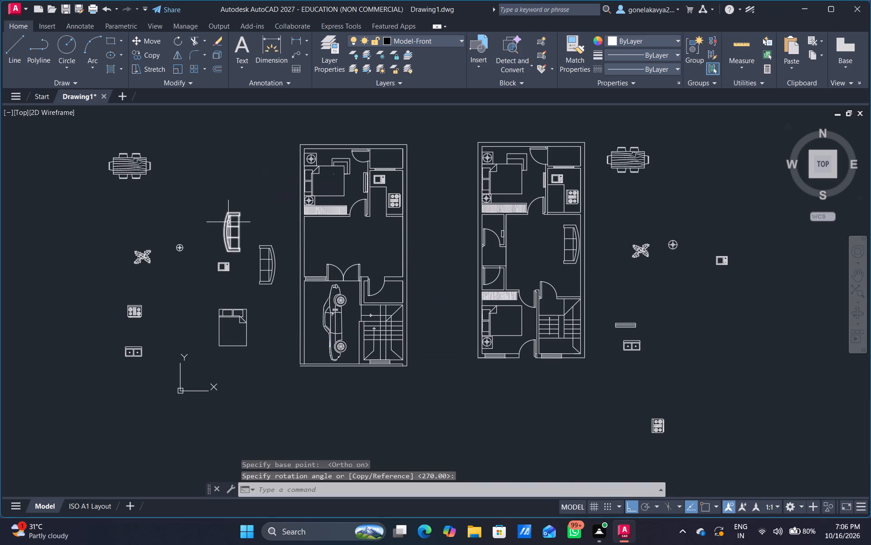
Scale the newly rotated sofa beside the left floor plan down slightly.
left_click(227, 226)
right_click(229, 227)
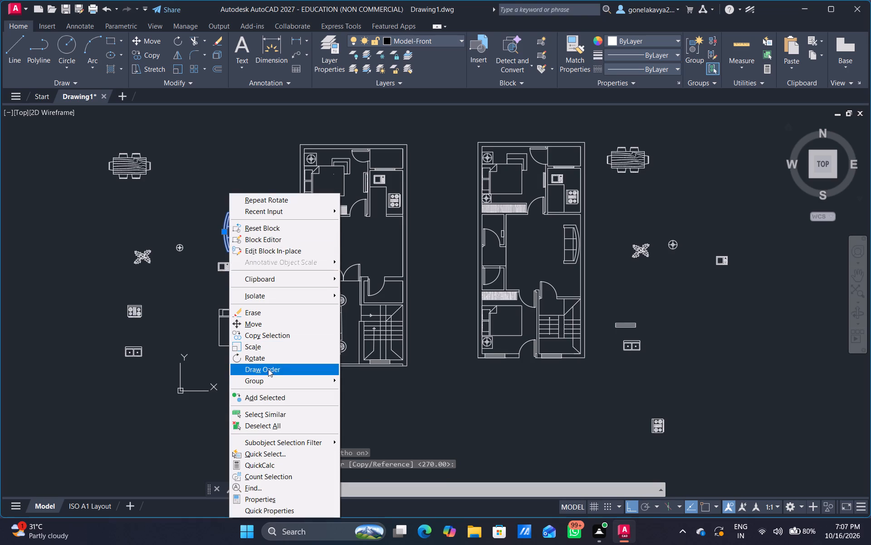
left_click(269, 349)
left_click_drag(283, 288, 280, 275)
left_click_drag(279, 272, 276, 265)
Copy the scaled sofa into the left floor plan's living room, with its back along the outer wall just below the bedroom wardrobe.
left_click(243, 253)
right_click(243, 253)
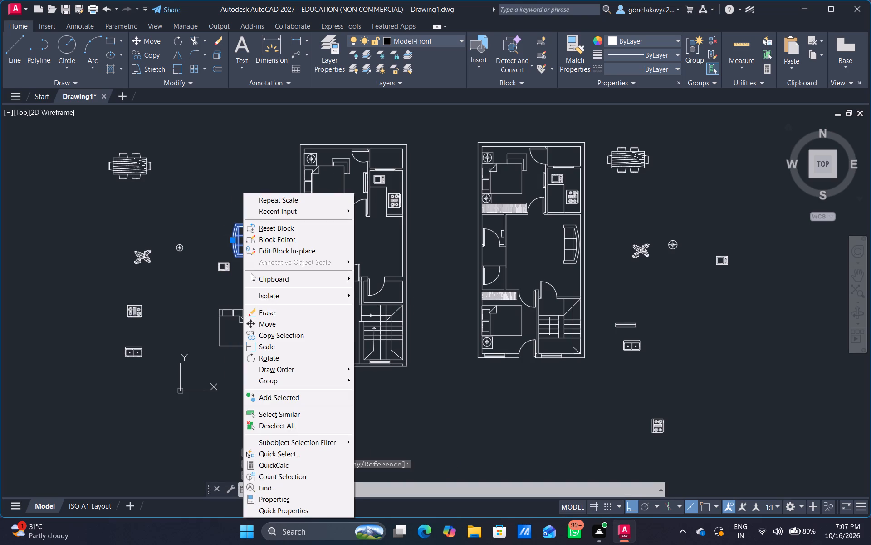
left_click(282, 337)
left_click_drag(240, 272, 267, 277)
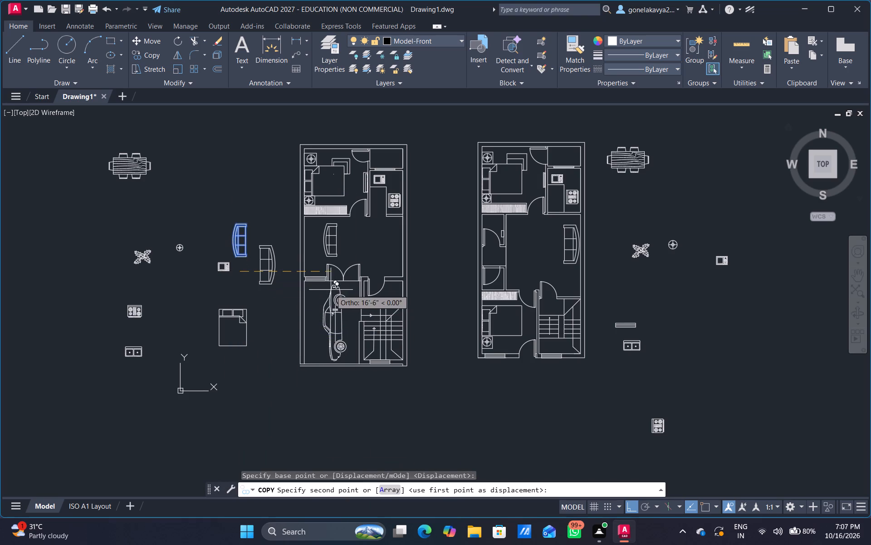
scroll(322, 287, "up", 2)
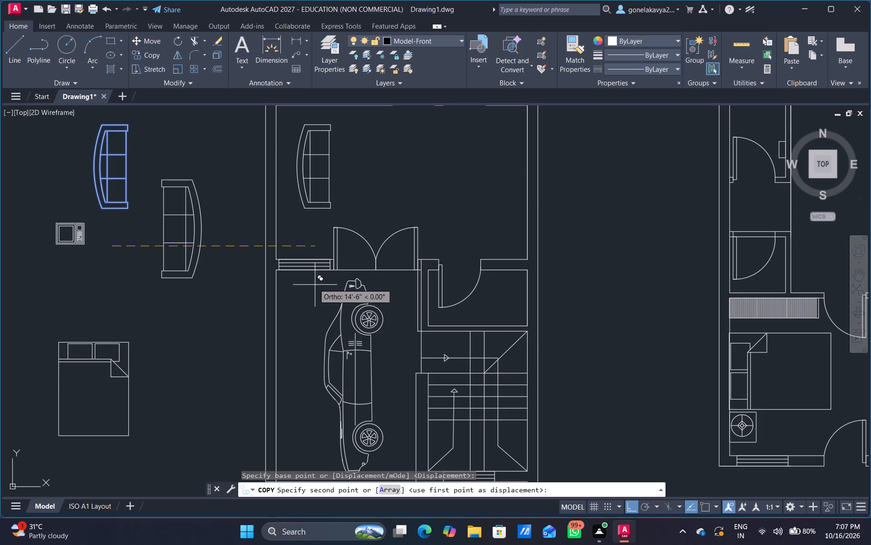
scroll(302, 275, "up", 1)
middle_click_drag(302, 275, 263, 444)
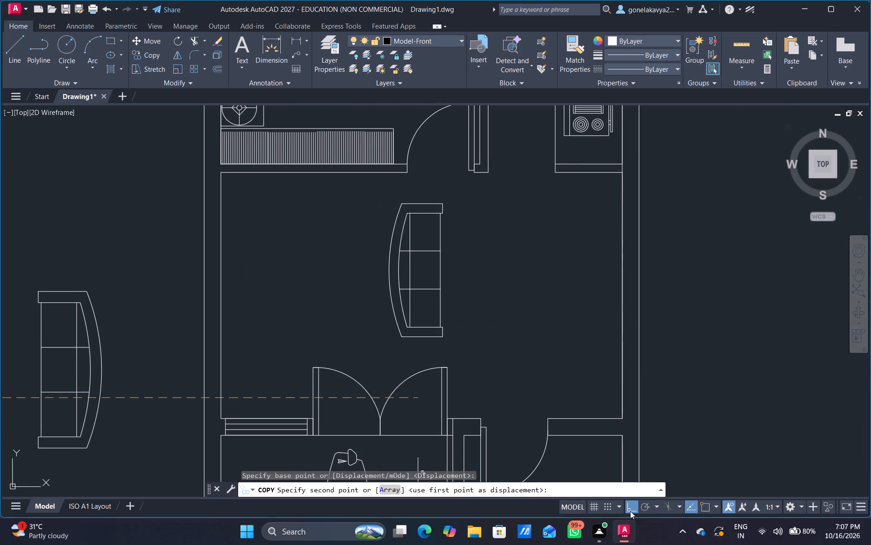
left_click(631, 510)
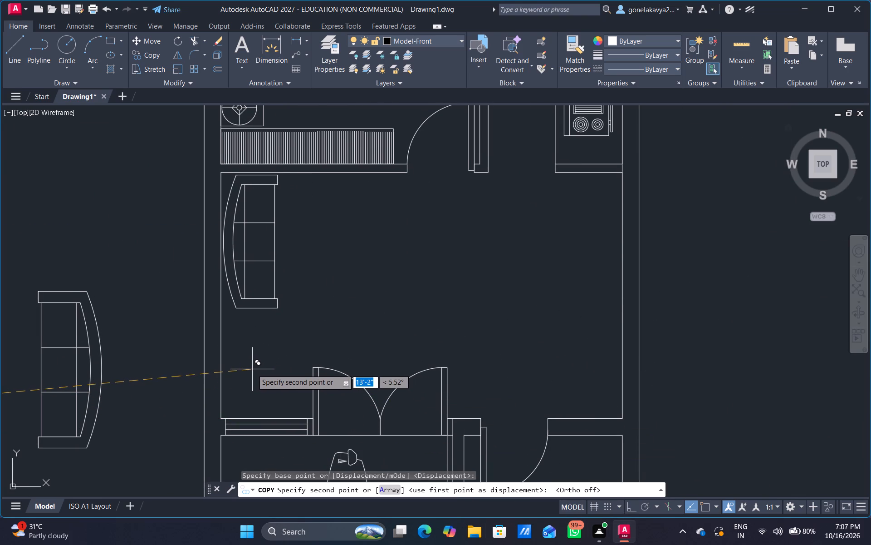
left_click(252, 369)
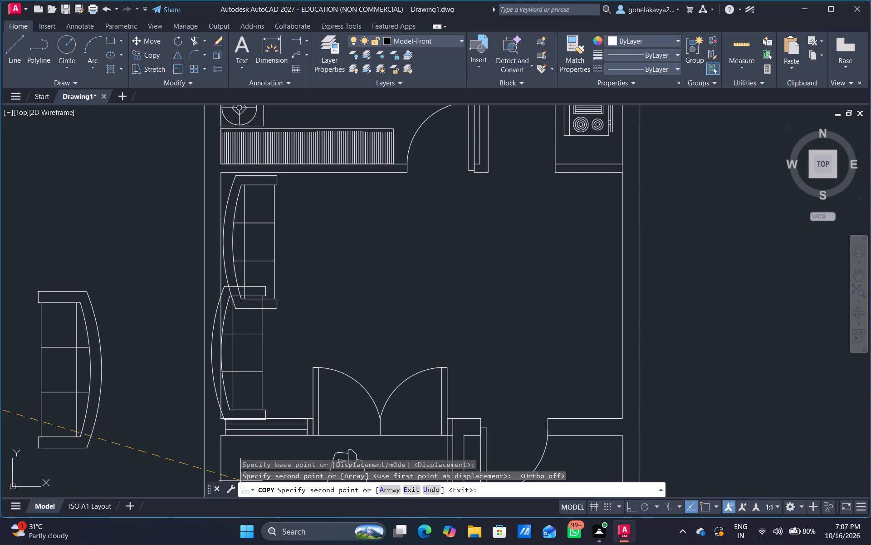
middle_click_drag(334, 392, 297, 412)
scroll(297, 413, "down", 1)
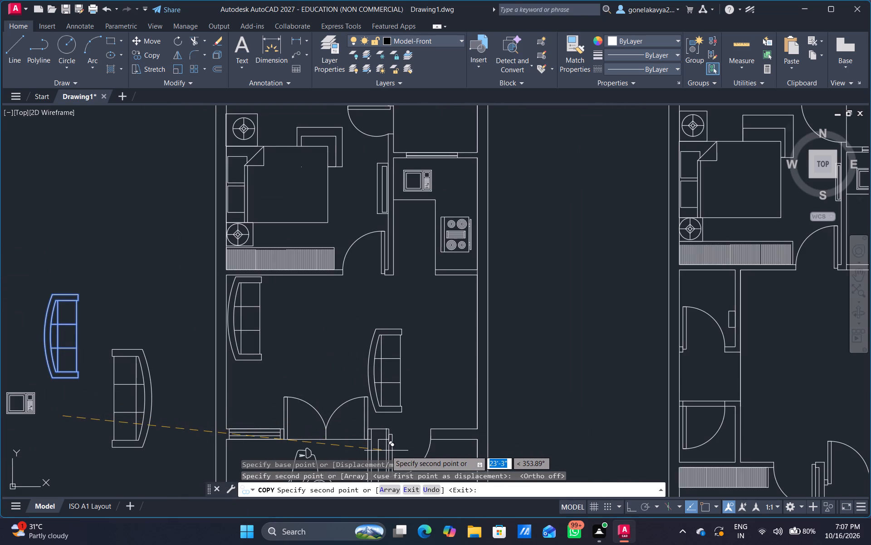
key("Escape")
Look through the House Designer.dwg blocks in DesignCenter and return to the list of sample drawings.
scroll(341, 403, "down", 2)
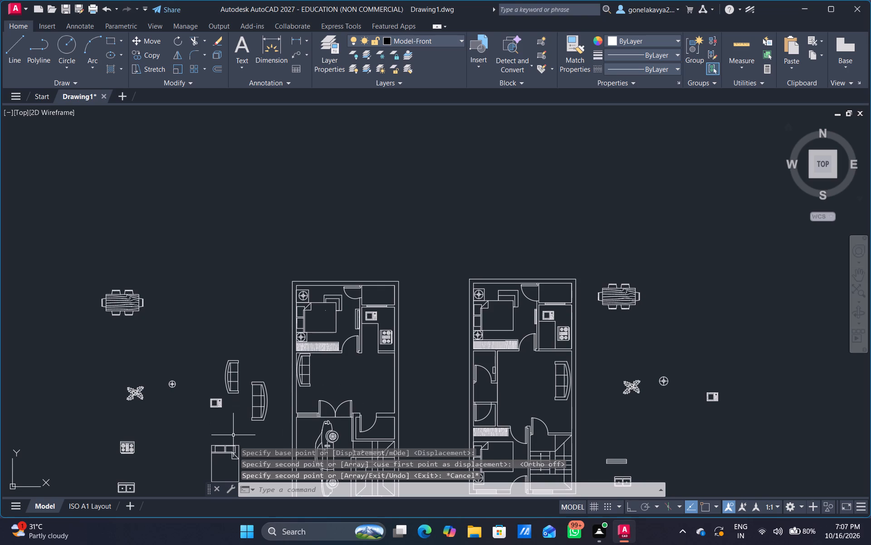
key("ctrl+2")
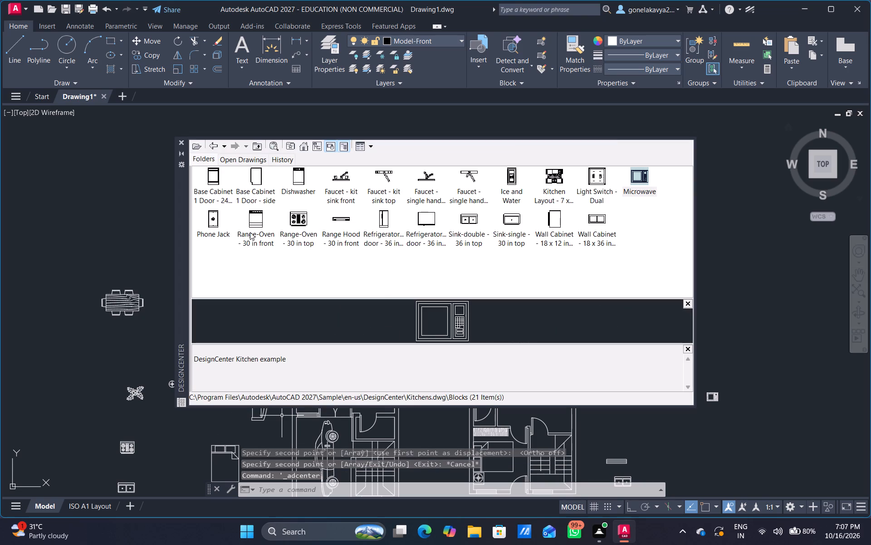
double_click(208, 144)
left_click(212, 145)
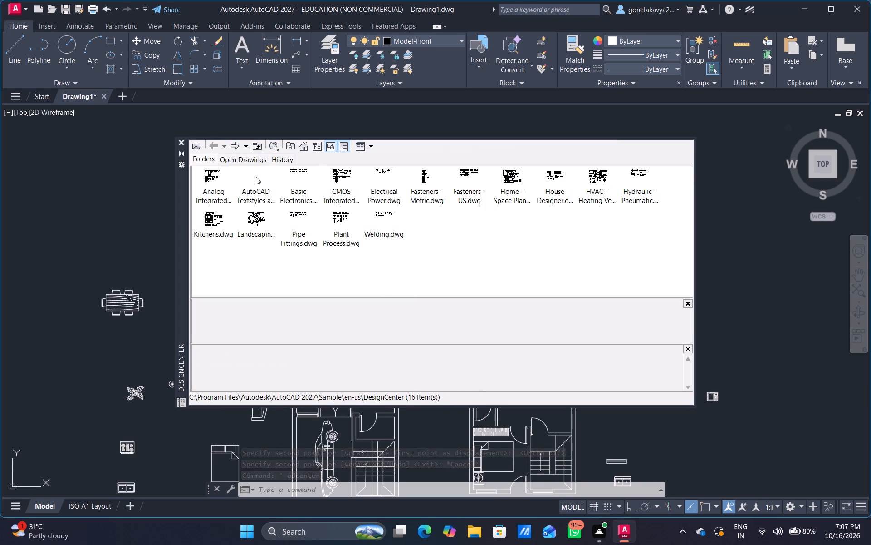
double_click(558, 186)
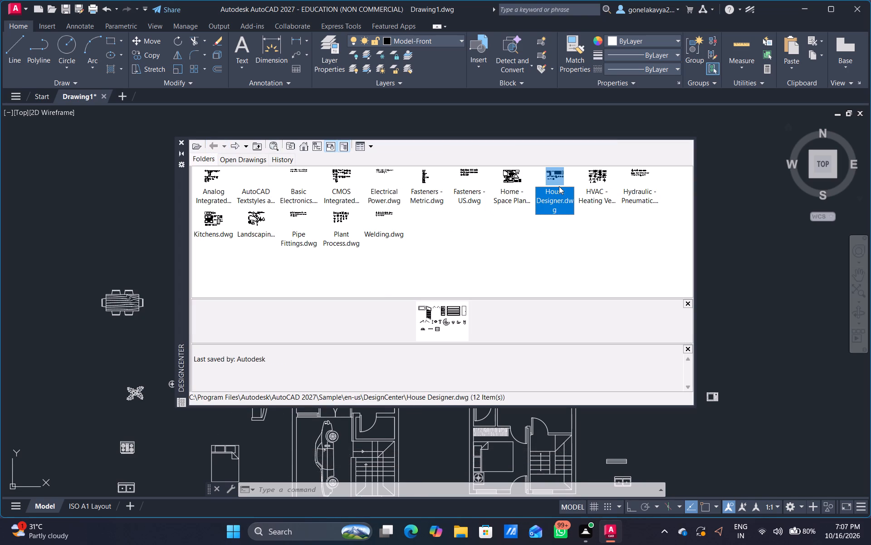
double_click(221, 178)
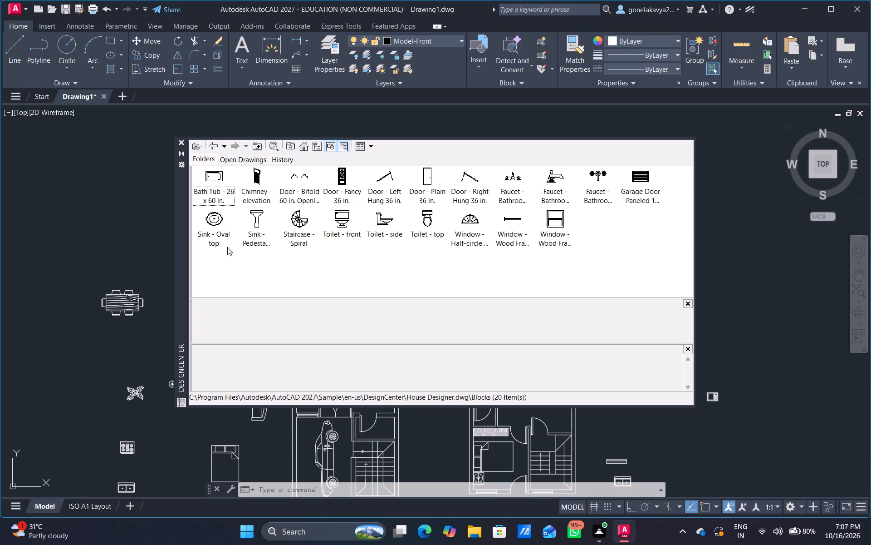
left_click(214, 142)
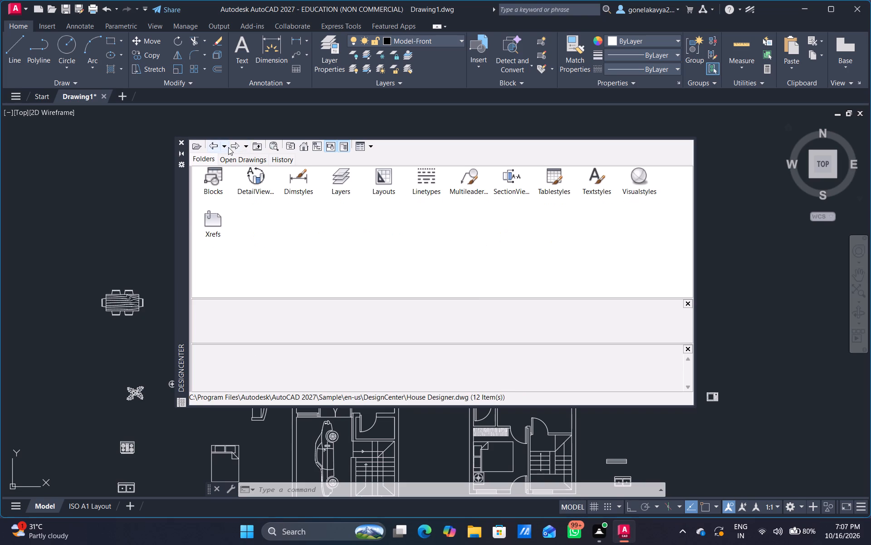
left_click(209, 147)
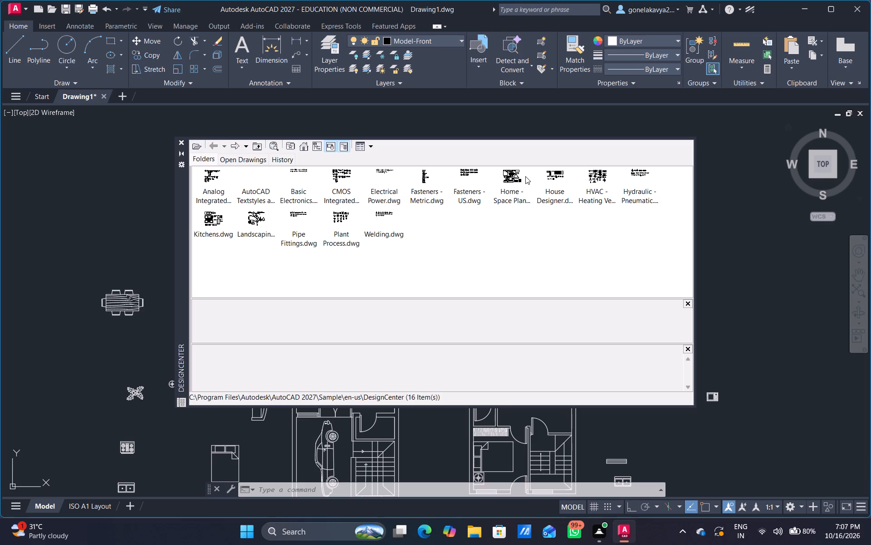
Insert the Chair - Desk block from Home - Space Planner.dwg into the empty area east of the right floor plan.
double_click(507, 177)
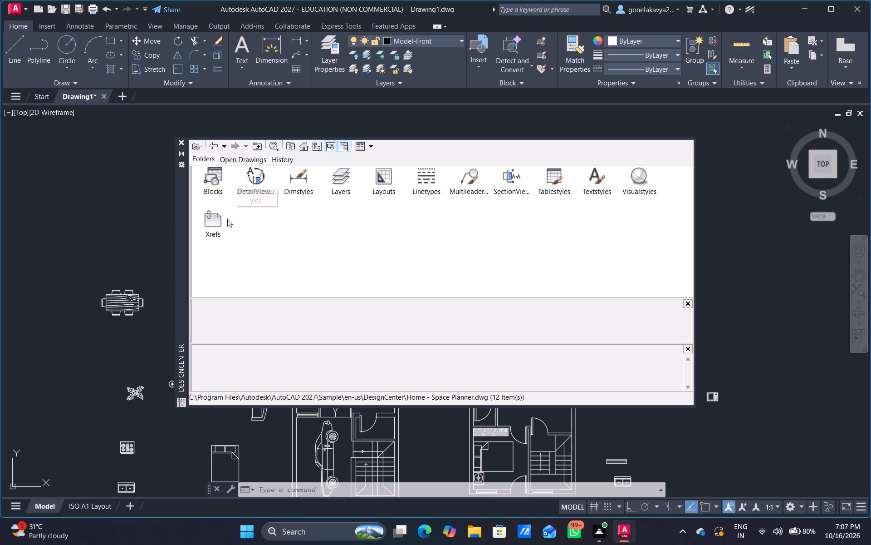
double_click(215, 181)
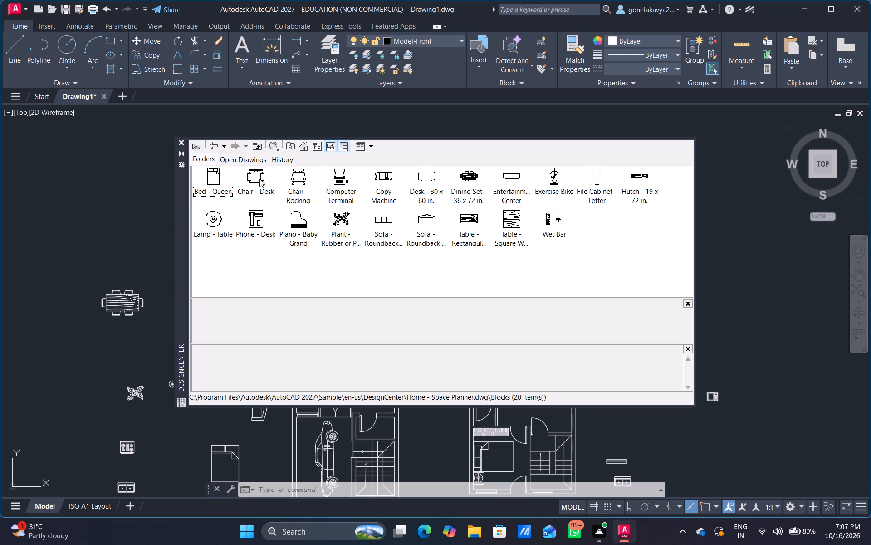
left_click_drag(259, 179, 752, 266)
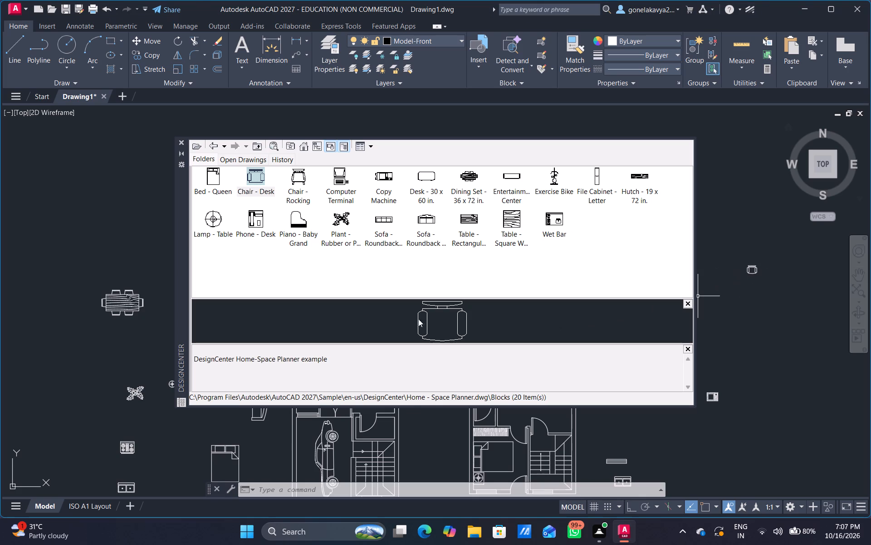
Insert the Desk - 30 x 60 in. block just above the loose desk chair.
left_click_drag(424, 174, 776, 240)
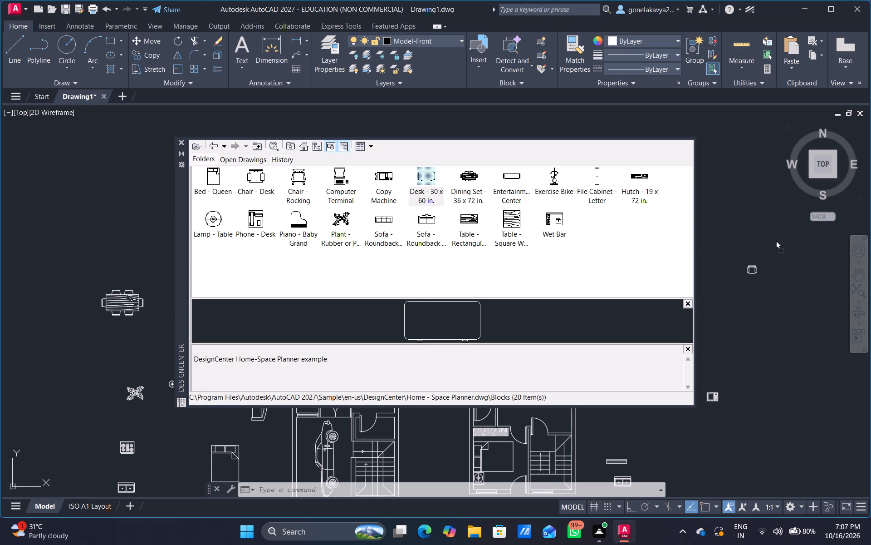
left_click_drag(776, 240, 749, 224)
Insert the Table - Square Woodgrain 42 x 42 in. block below the loose desk chair and close DesignCenter.
left_click(470, 227)
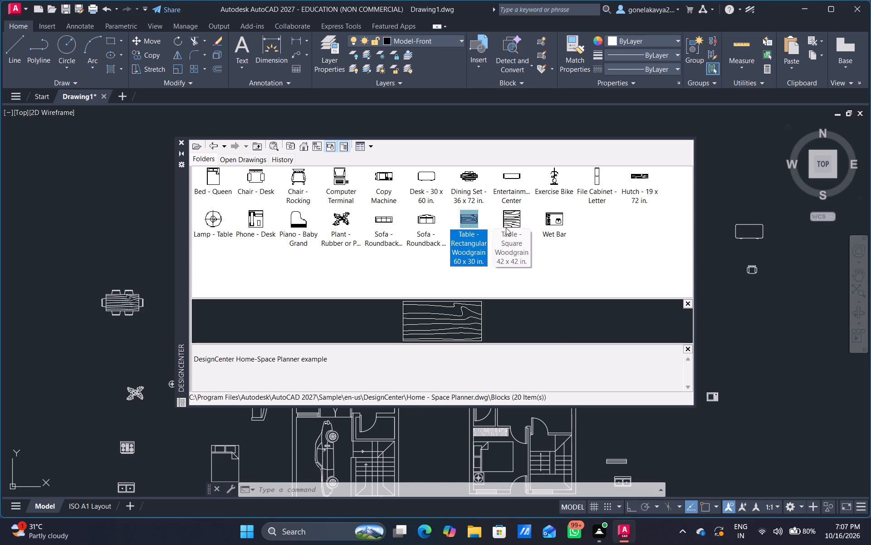
left_click(506, 228)
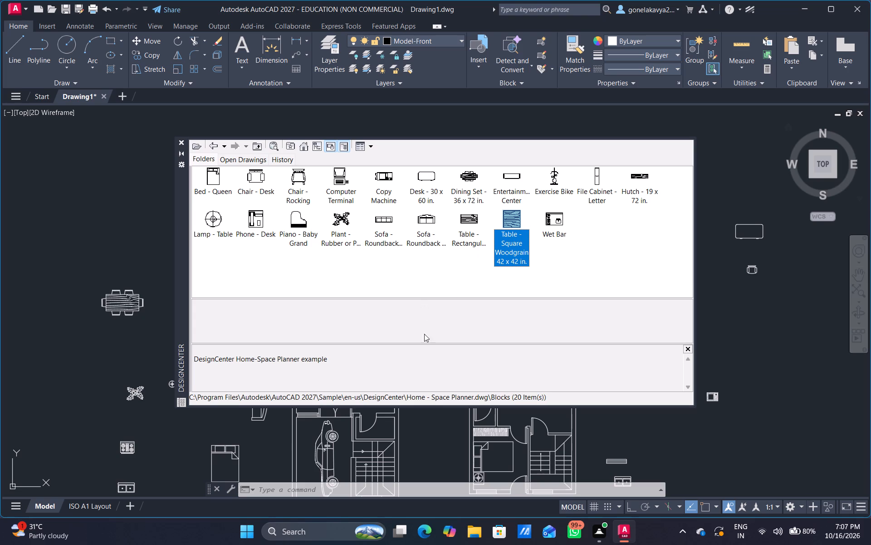
left_click_drag(441, 312, 744, 299)
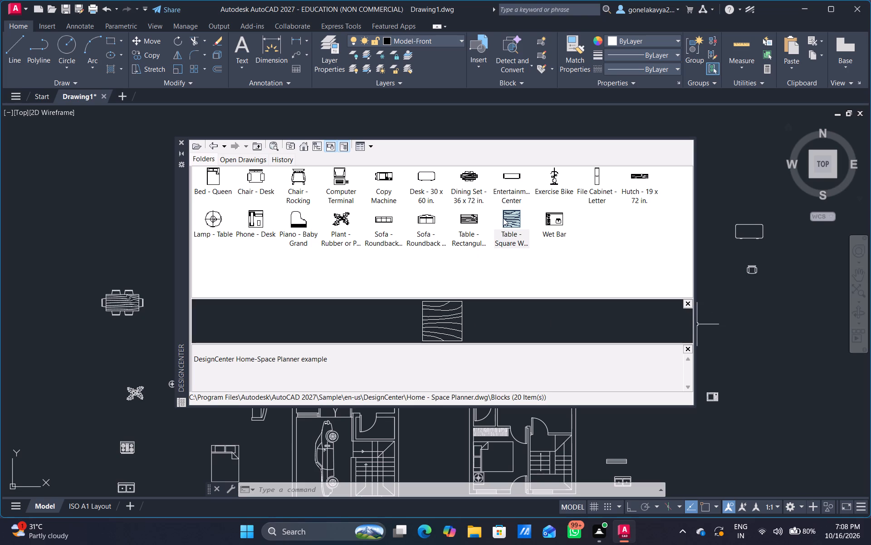
left_click_drag(503, 218, 748, 333)
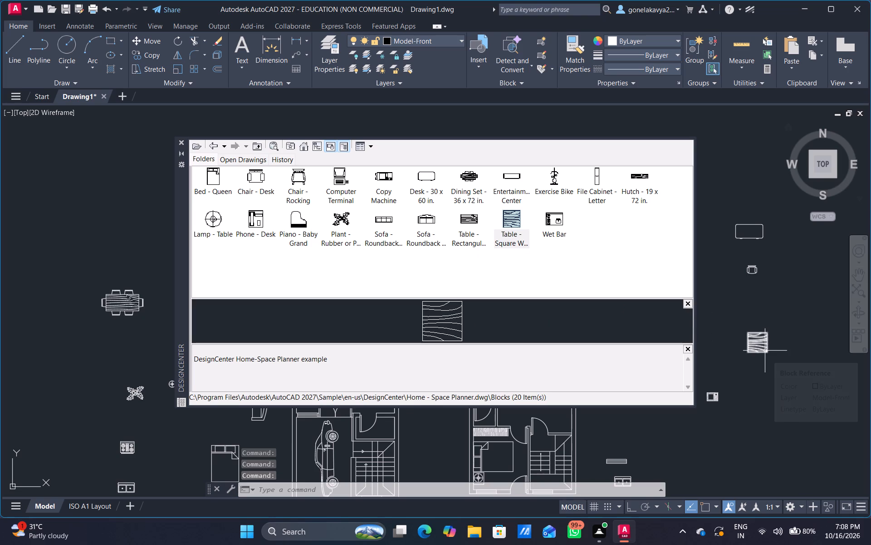
key("Escape")
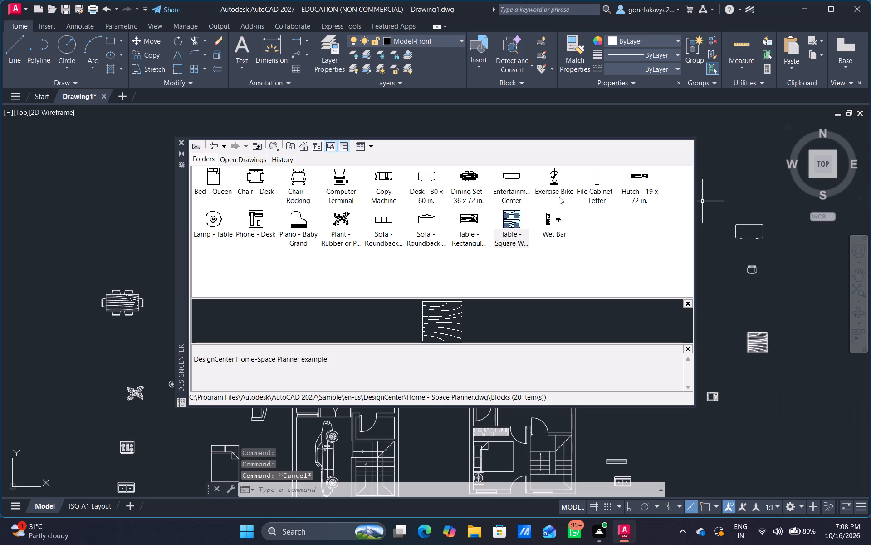
left_click(184, 144)
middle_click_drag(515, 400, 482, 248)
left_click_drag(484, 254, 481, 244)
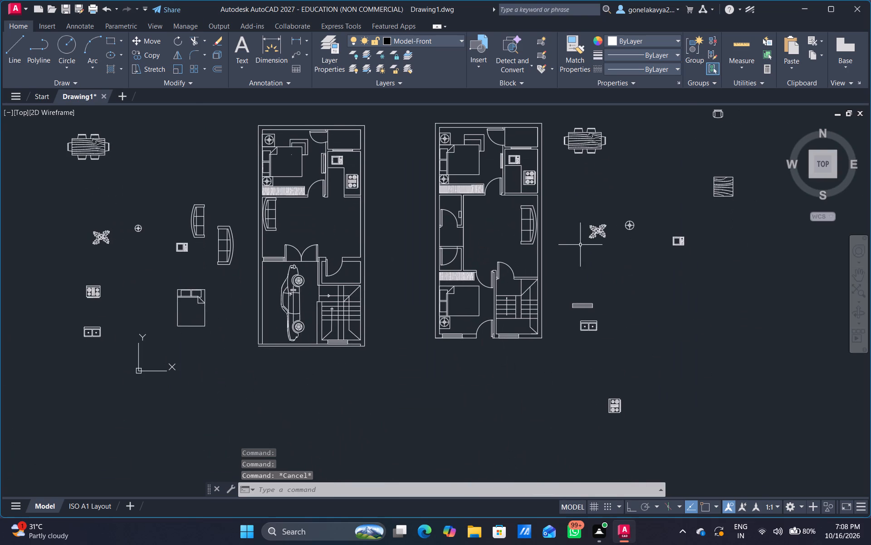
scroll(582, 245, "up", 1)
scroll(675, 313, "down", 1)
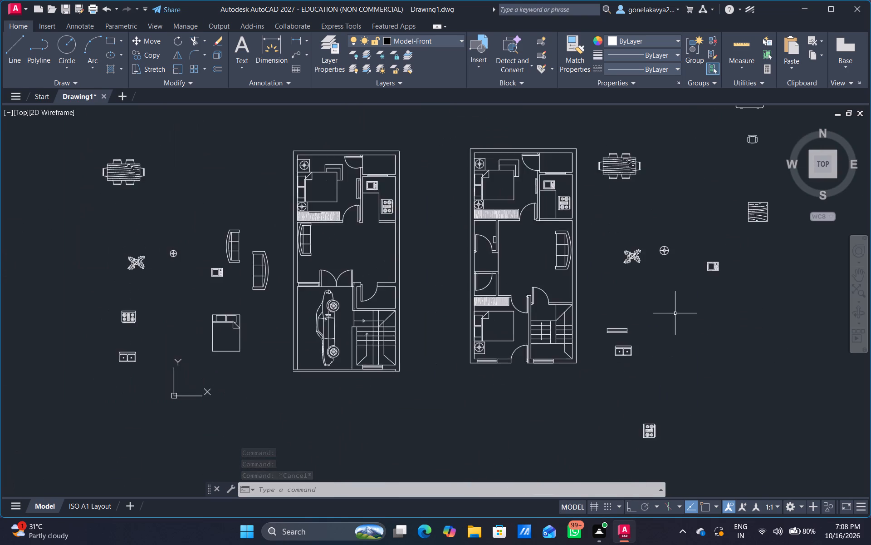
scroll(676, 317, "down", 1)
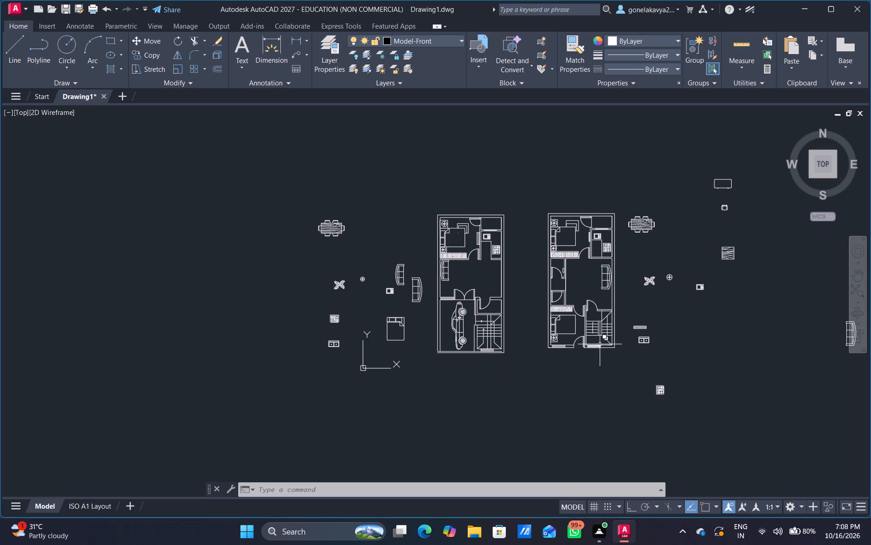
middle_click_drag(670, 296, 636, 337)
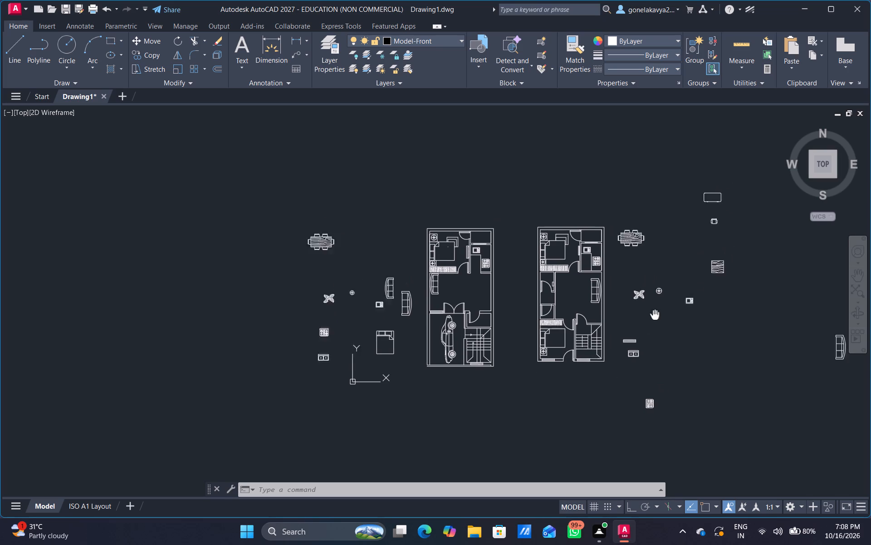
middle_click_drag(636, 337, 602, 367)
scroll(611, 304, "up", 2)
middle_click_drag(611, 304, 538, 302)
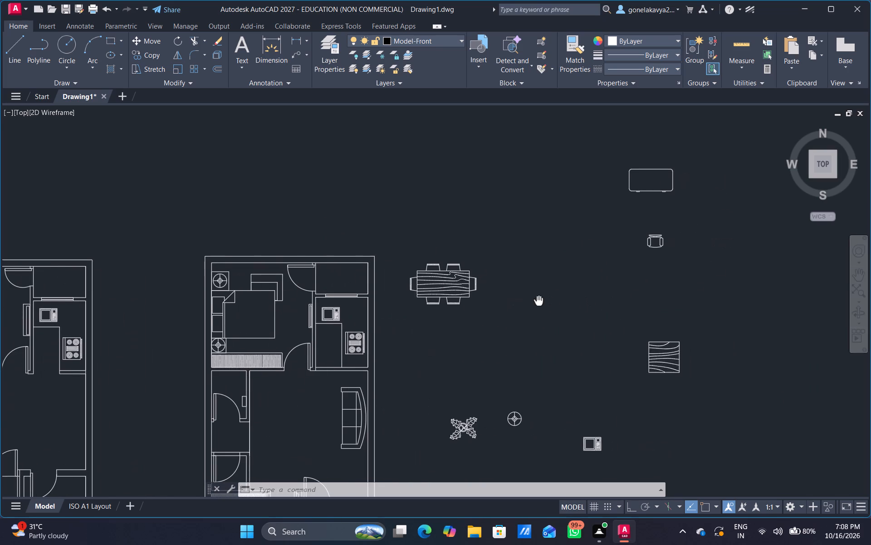
Rotate the loose desk 90° with Ortho on, in the area east of the right floor plan.
middle_click_drag(538, 302, 470, 330)
left_click(572, 219)
right_click(573, 221)
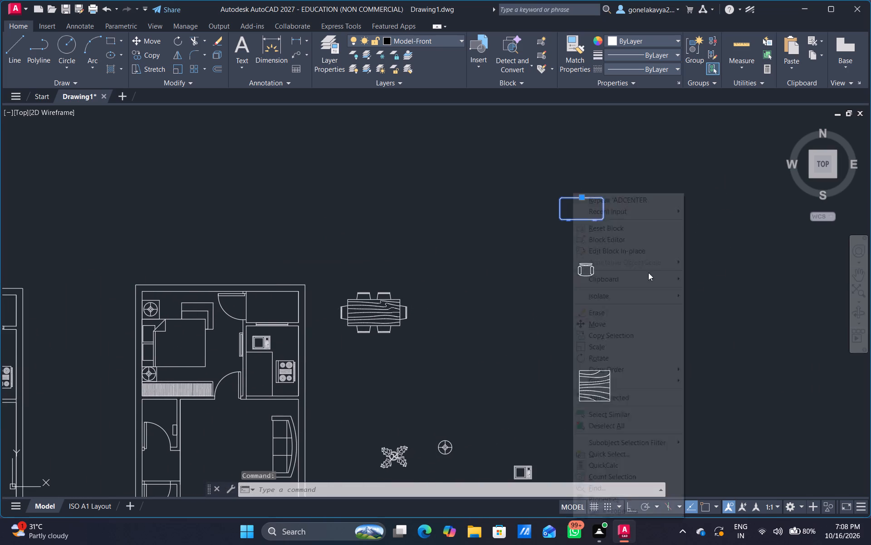
left_click(634, 358)
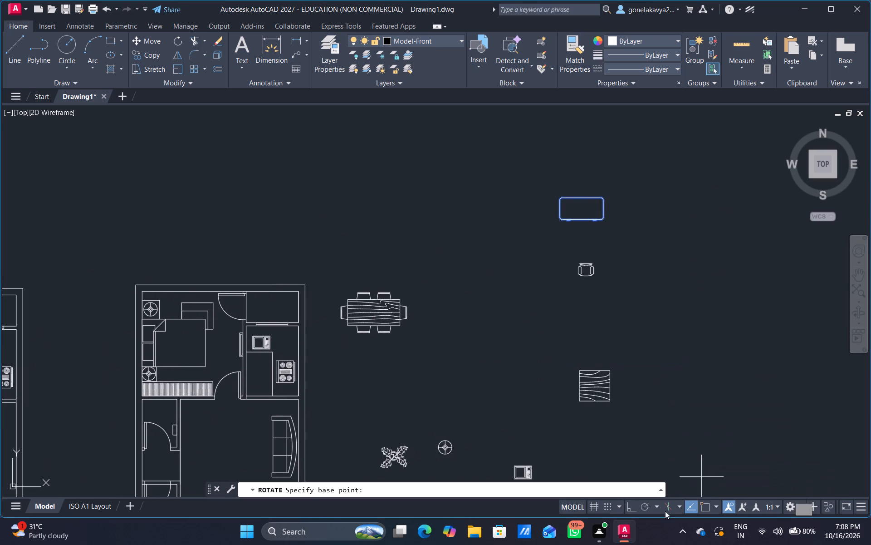
left_click_drag(630, 510, 631, 504)
left_click_drag(688, 393, 688, 374)
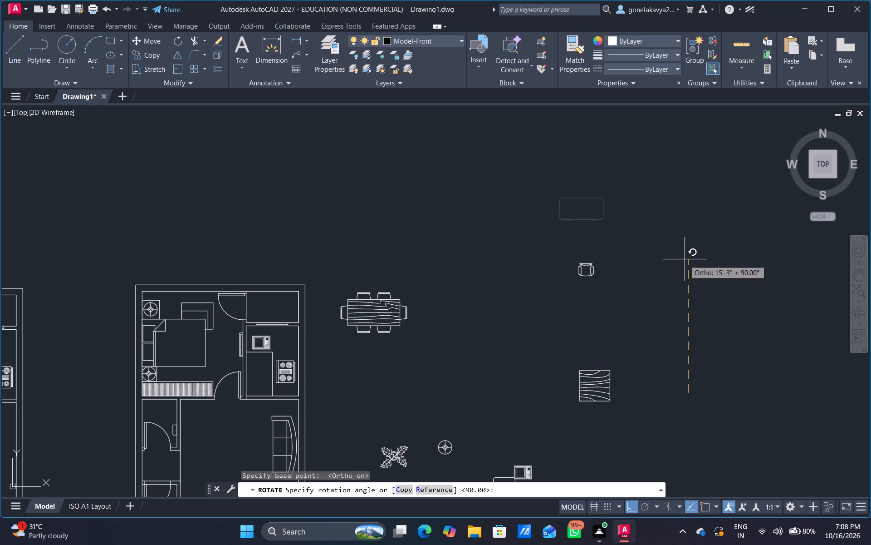
left_click(685, 259)
Scale up the loose desk chair slightly, in the area east of the right floor plan.
scroll(715, 332, "down", 3)
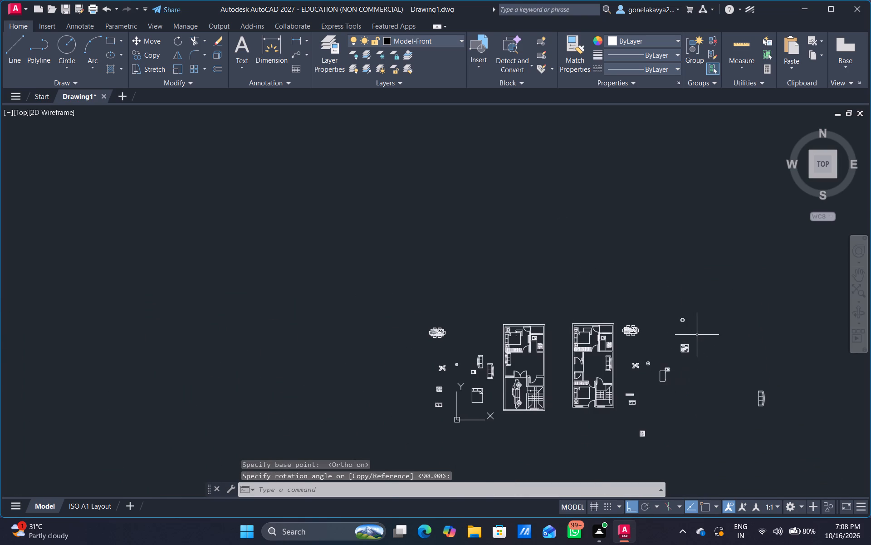
scroll(696, 334, "up", 2)
left_click(661, 299)
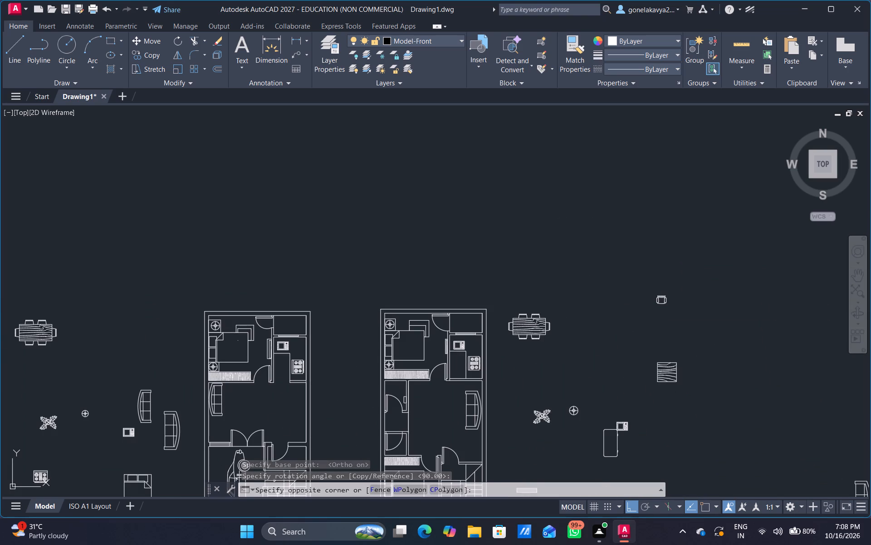
right_click(661, 299)
left_click(699, 281)
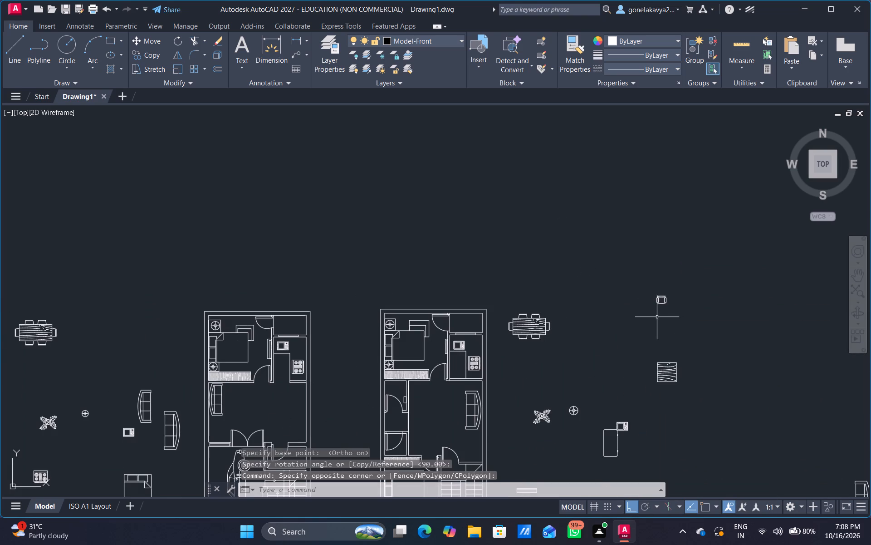
left_click(657, 302)
right_click(657, 302)
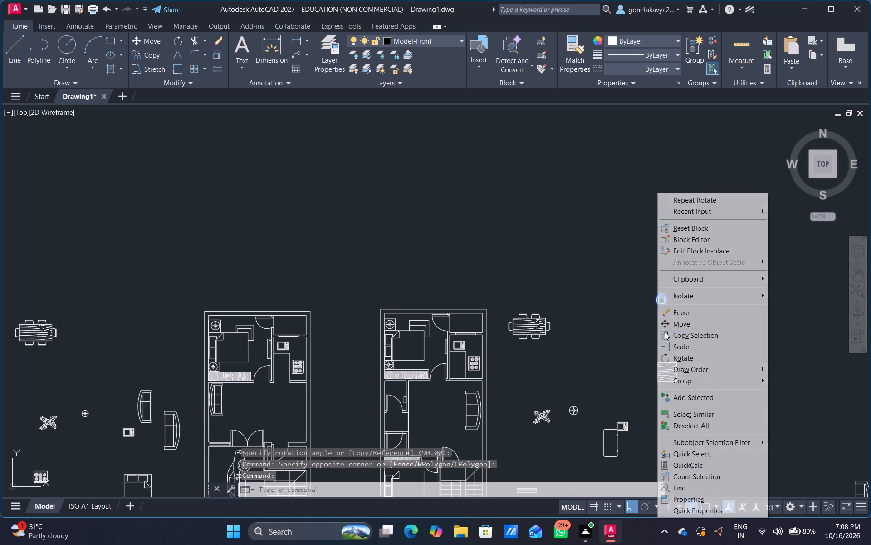
left_click(683, 352)
left_click_drag(693, 337, 698, 353)
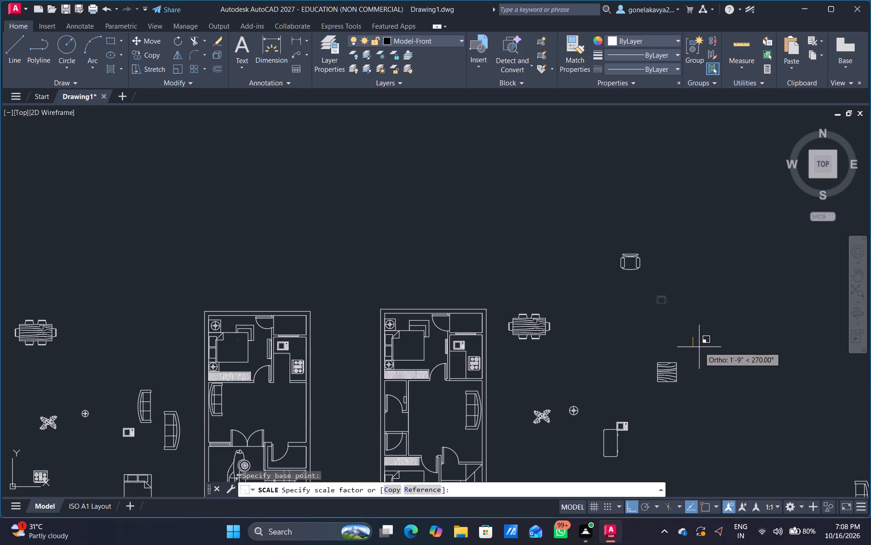
left_click(699, 343)
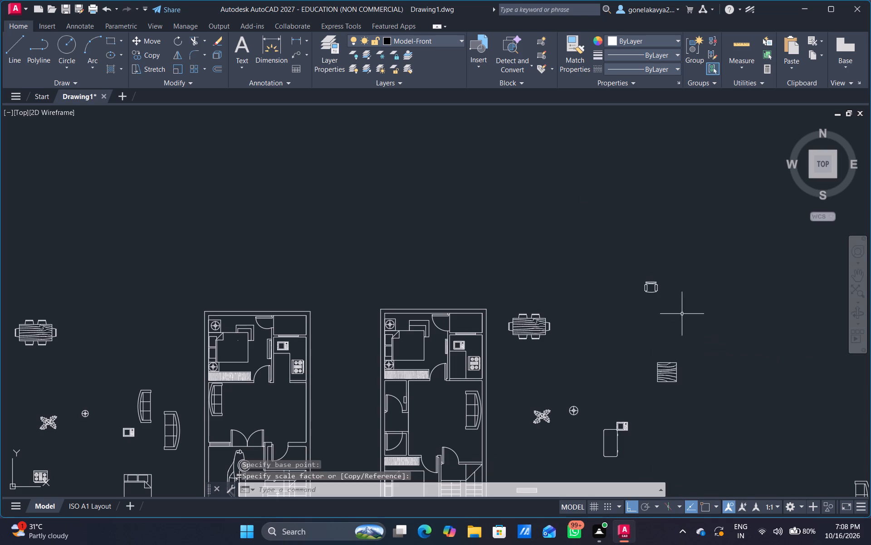
Rotate the loose desk chair by 270° with Ortho on.
left_click(656, 287)
right_click(656, 287)
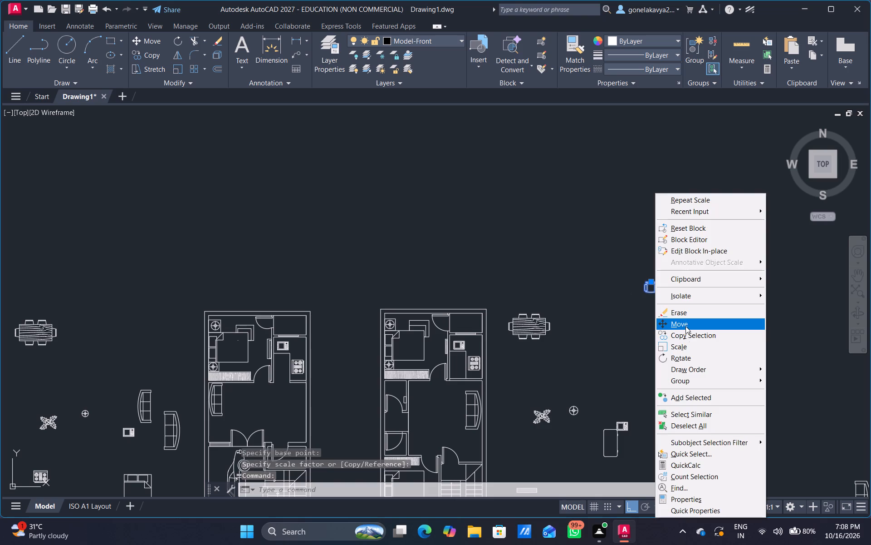
left_click(690, 359)
left_click_drag(717, 332, 710, 363)
left_click(710, 363)
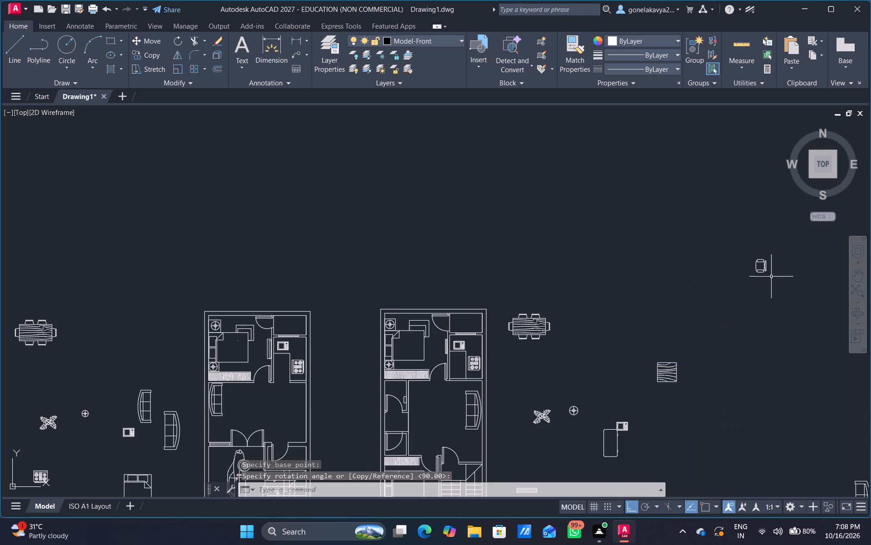
Copy the rotated desk chair into the left plan's living room, just below the sofa, with Ortho off.
left_click(763, 266)
right_click(763, 266)
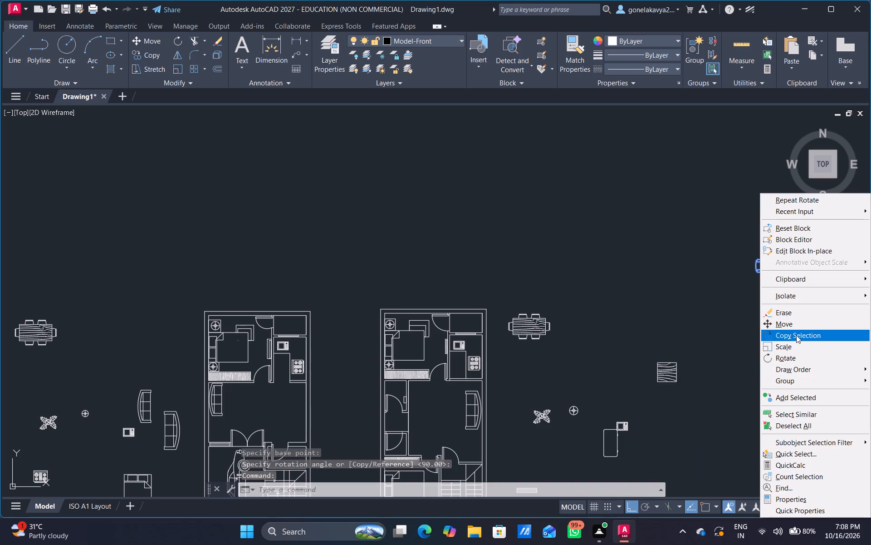
left_click(796, 335)
left_click_drag(714, 316, 679, 355)
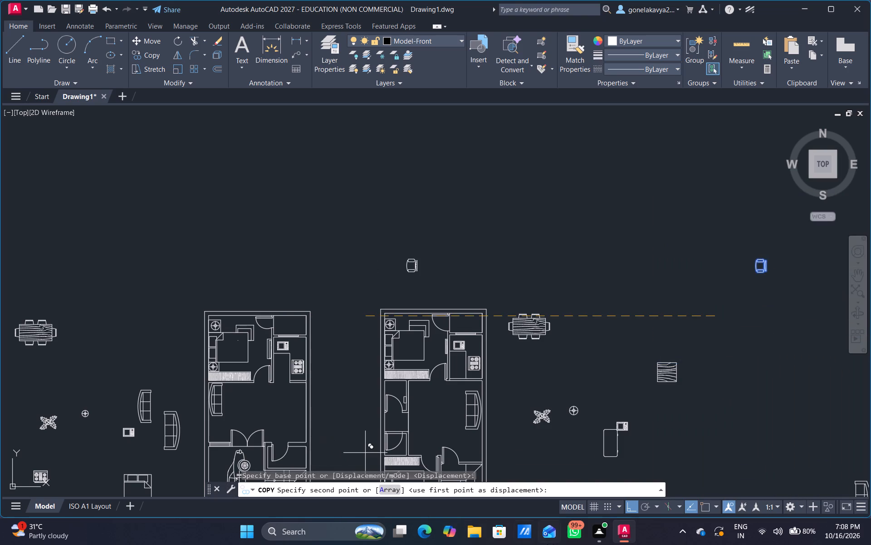
left_click(630, 511)
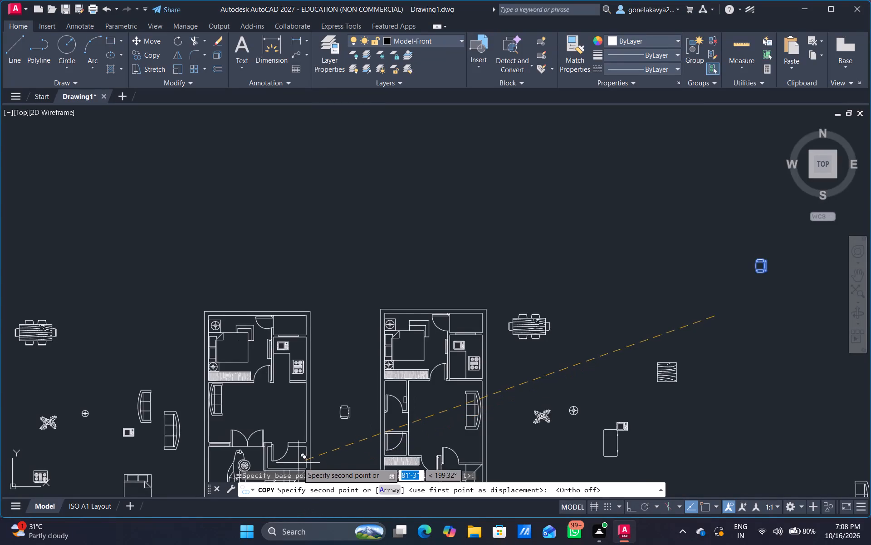
middle_click_drag(316, 470, 473, 339)
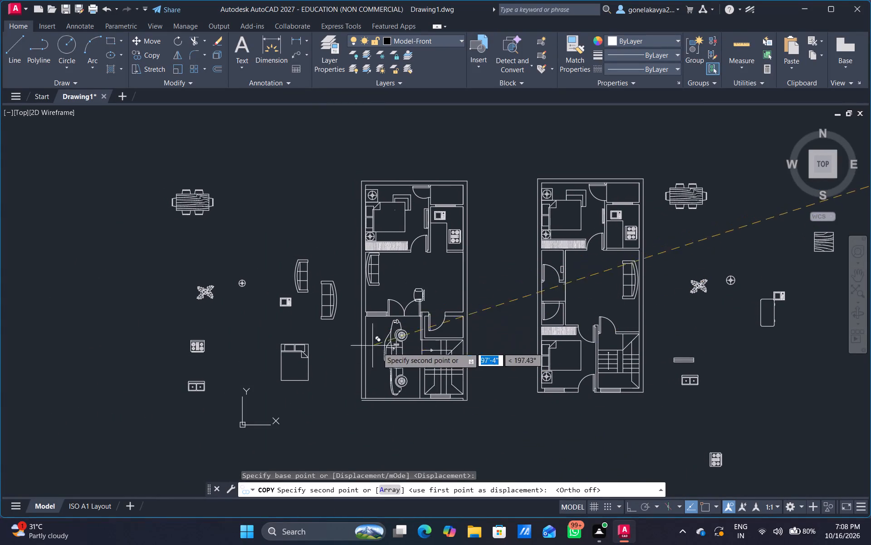
scroll(365, 321, "up", 1)
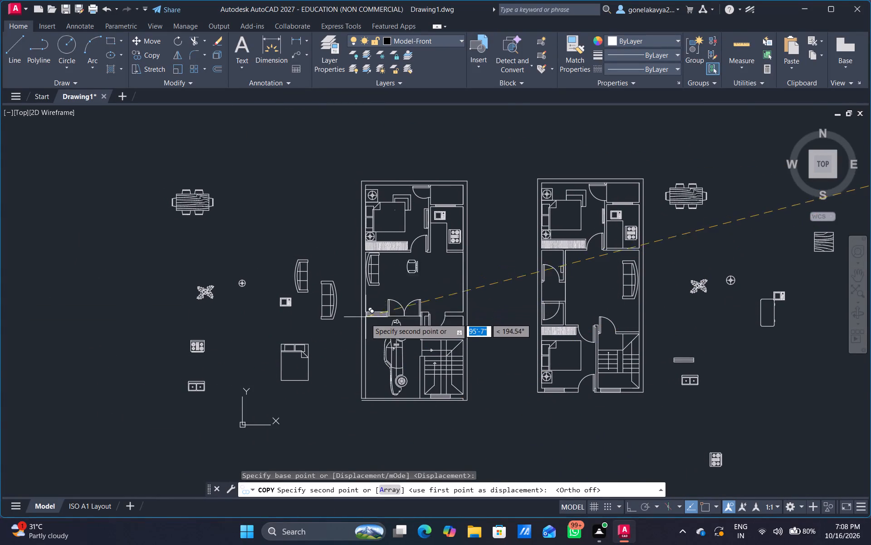
scroll(364, 322, "up", 2)
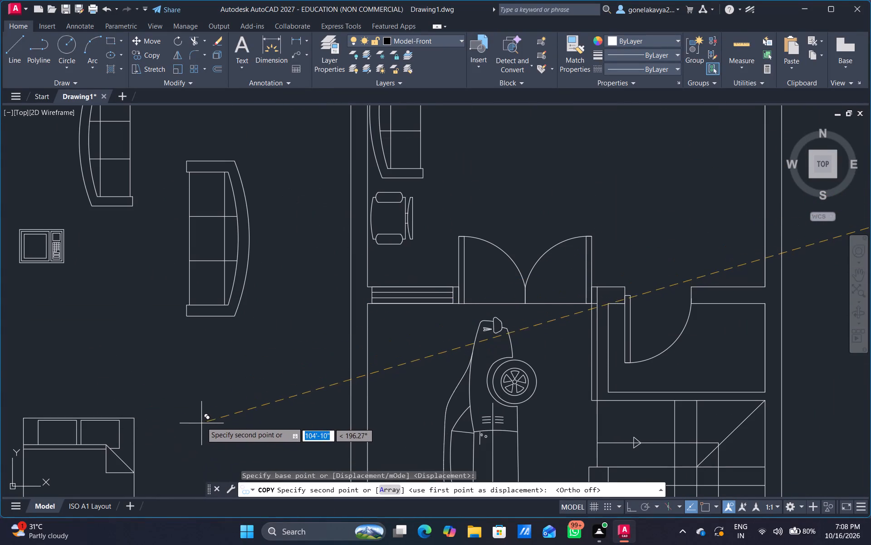
left_click(204, 414)
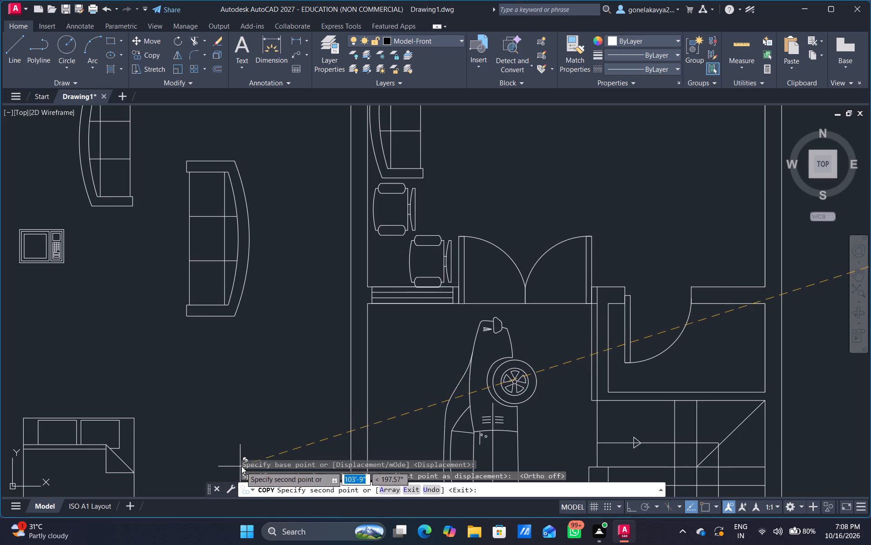
Place another copy of the desk chair between the floor plans, beside the right plan's west wall, and finish copying.
middle_click_drag(326, 367, 300, 461)
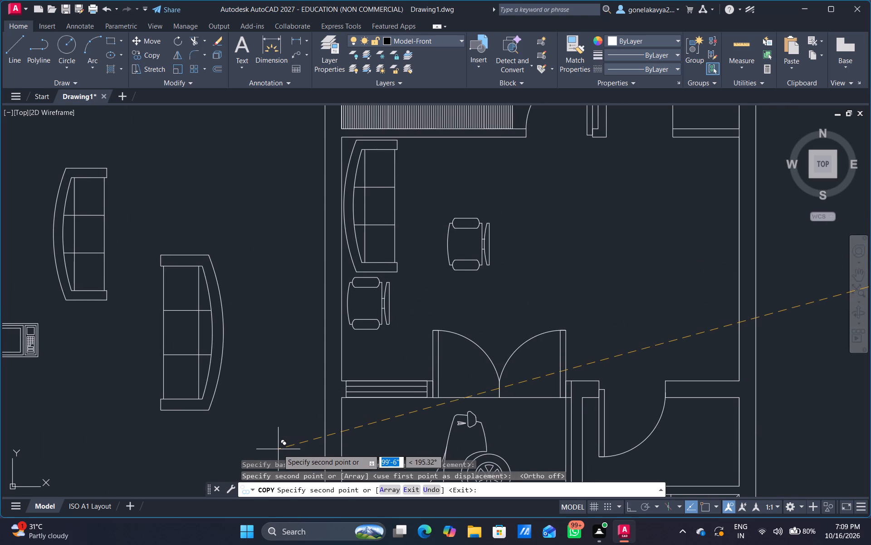
scroll(421, 436, "down", 1)
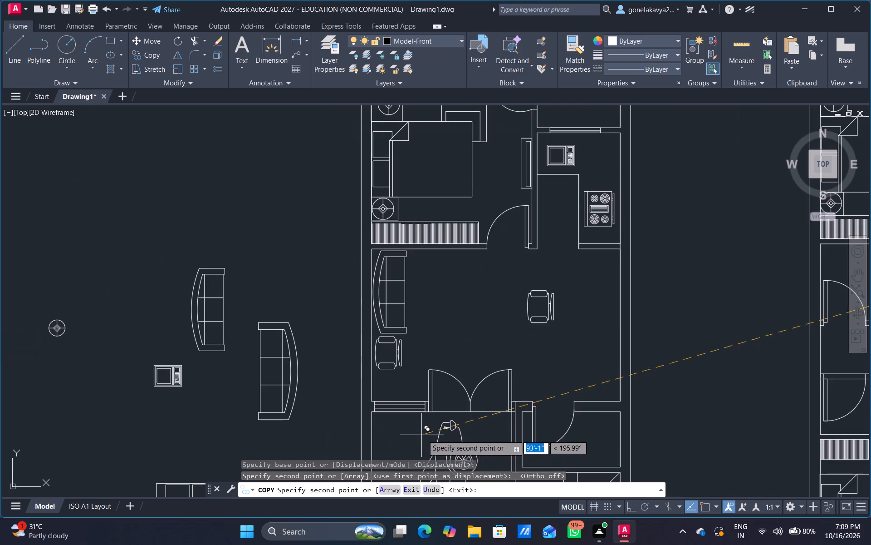
scroll(449, 437, "down", 1)
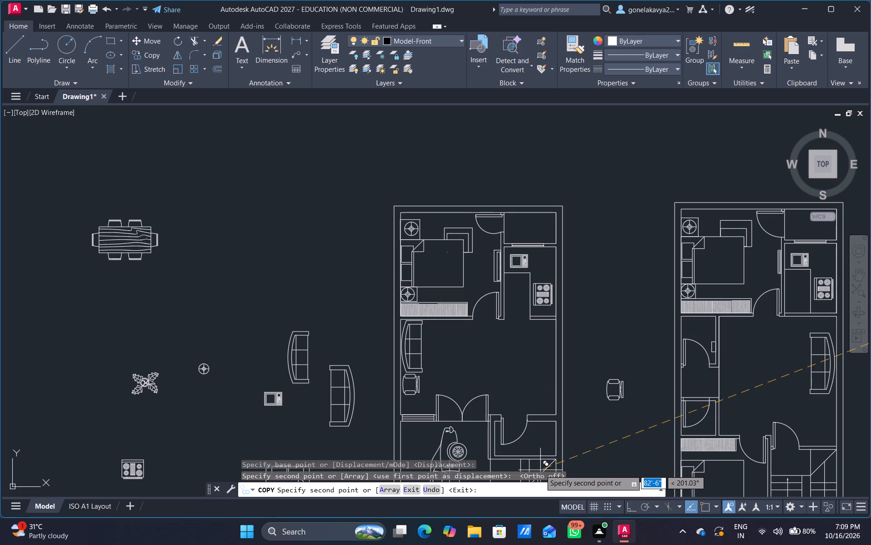
middle_click(547, 427)
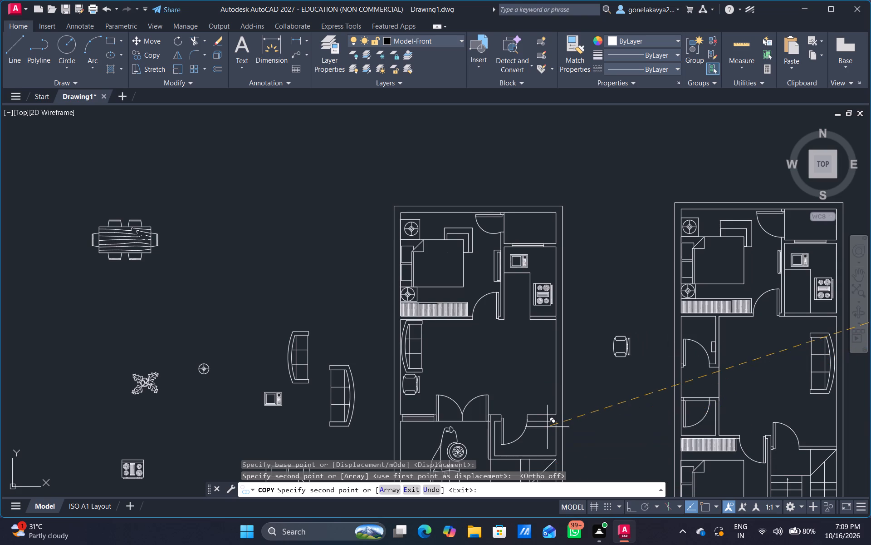
left_click(590, 401)
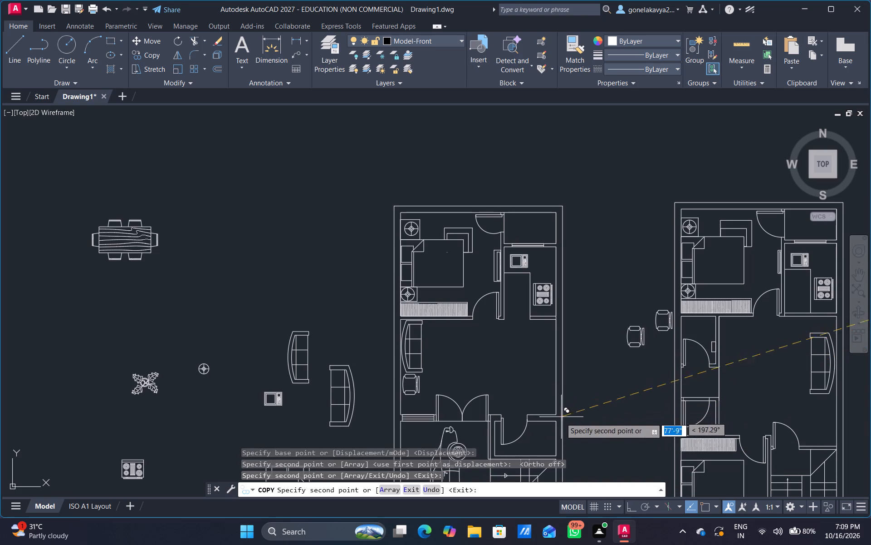
key("Escape")
Rotate the desk chair beside the right plan's west wall by about 90° so it lands in that plan's living room.
middle_click_drag(645, 362, 528, 315)
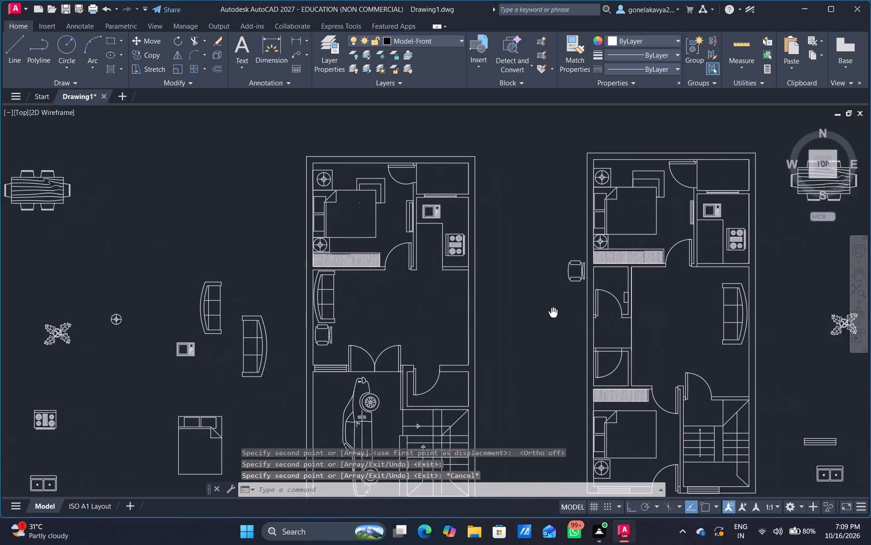
middle_click_drag(528, 315, 489, 326)
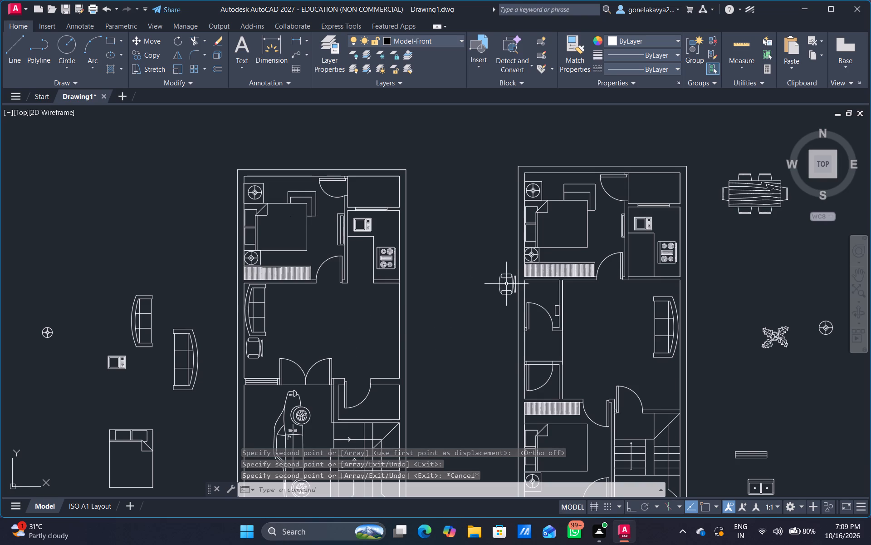
left_click(504, 277)
right_click(504, 277)
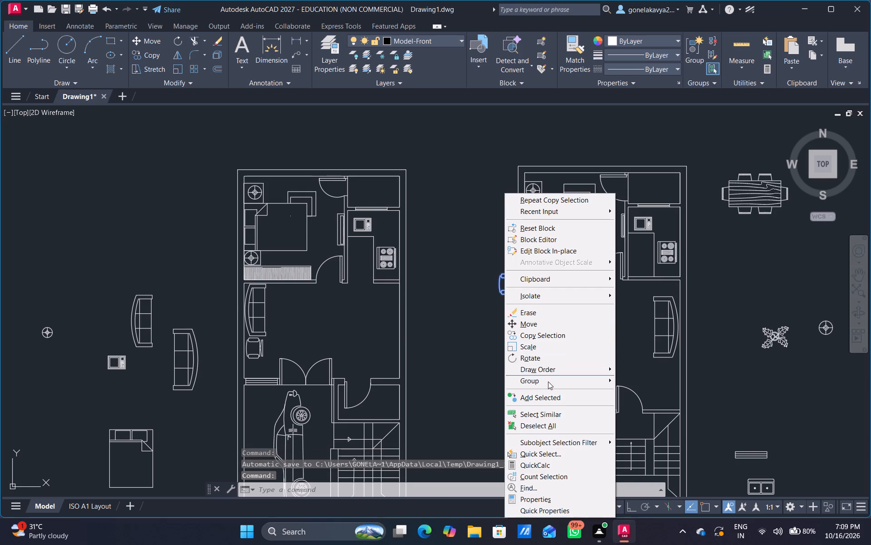
left_click(558, 358)
left_click_drag(585, 287, 585, 272)
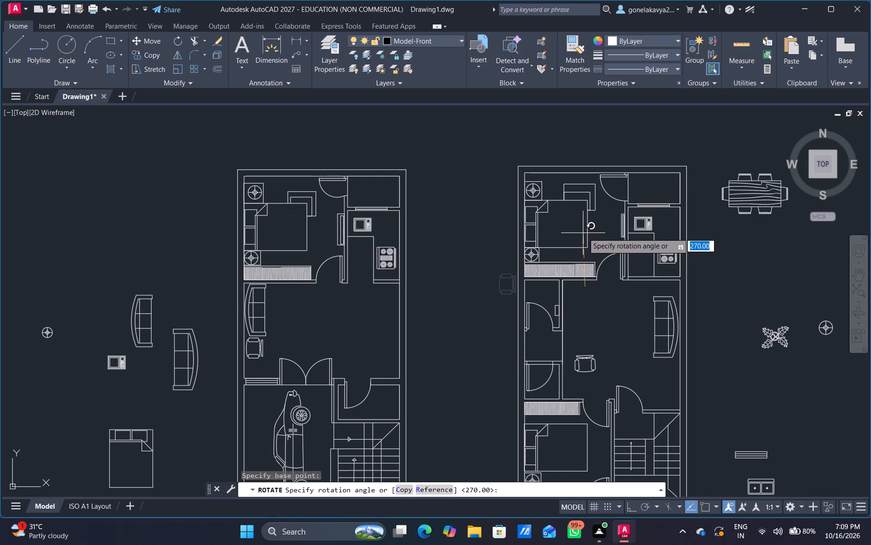
left_click(585, 229)
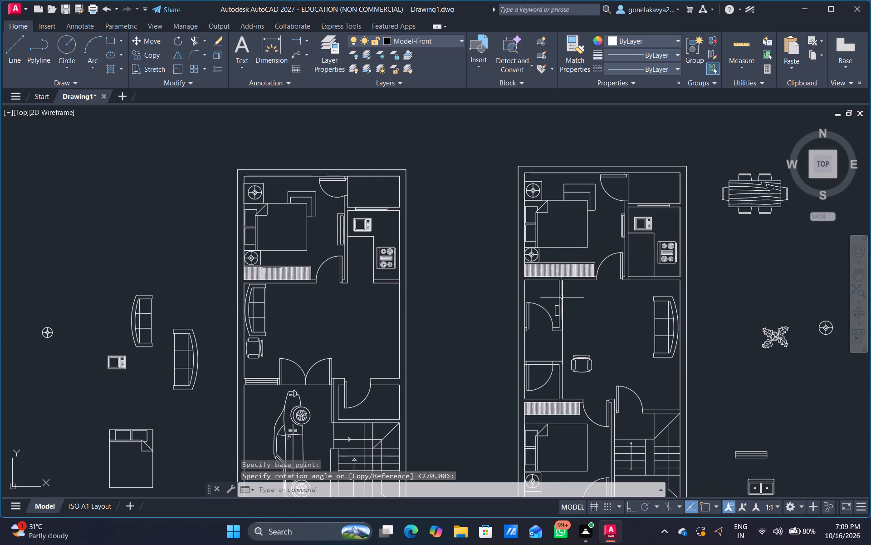
Copy the right plan's living-room desk chair into the left plan's living room, above the window beside the double door.
left_click(580, 355)
right_click(580, 355)
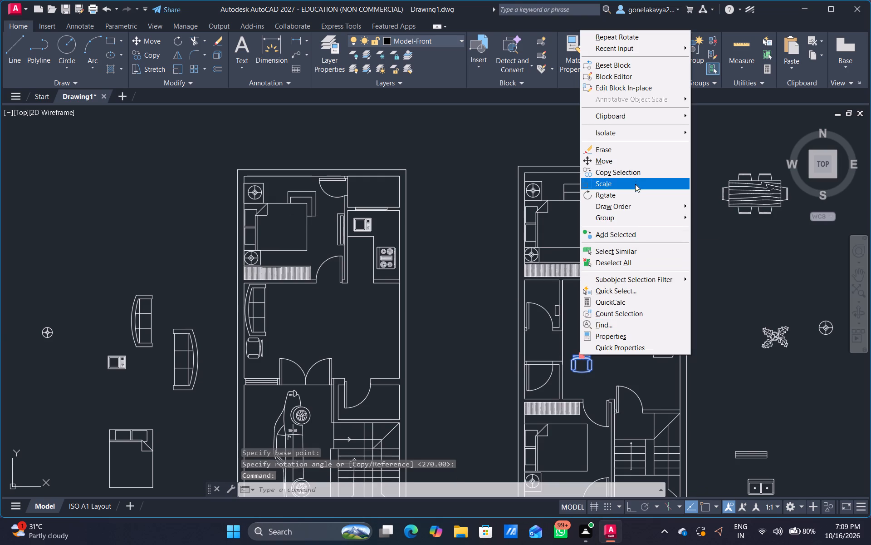
left_click(636, 177)
left_click(558, 400)
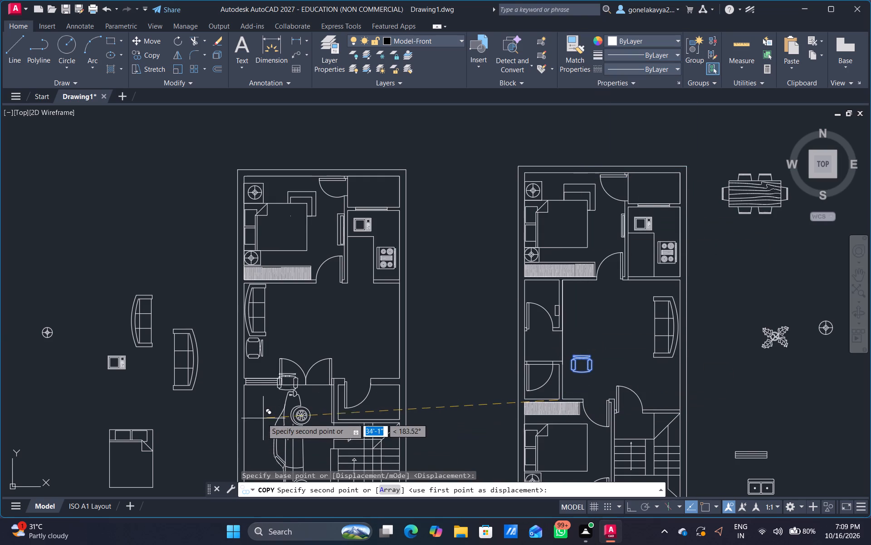
left_click(242, 404)
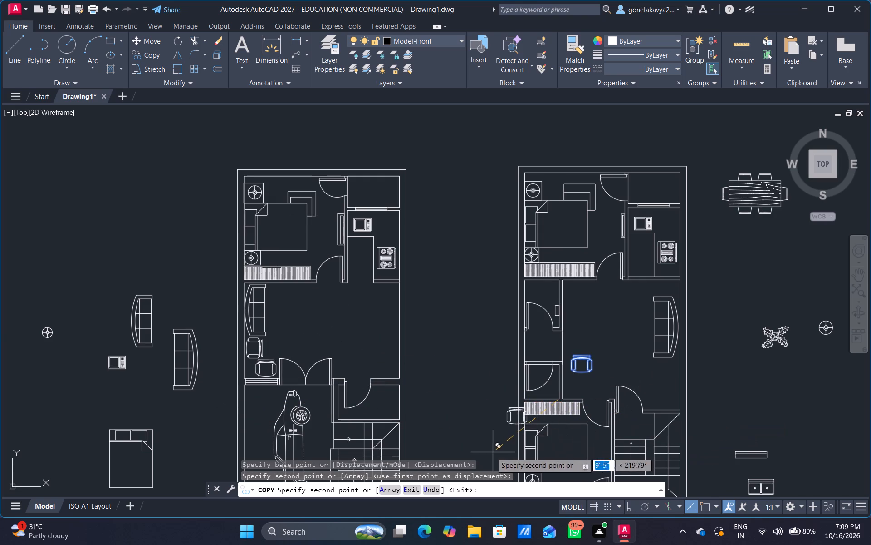
key("Escape")
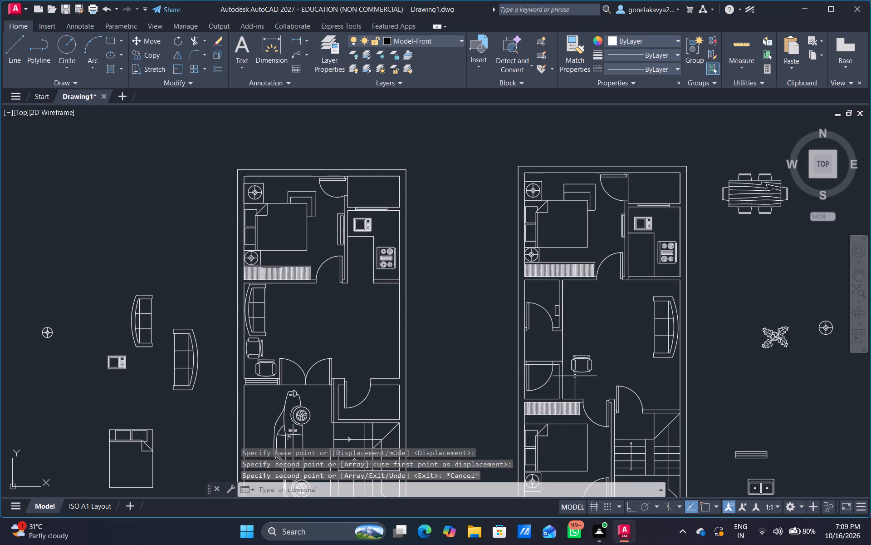
Rotate the right plan's living-room desk chair by about 90° around a point on the sofa so it lands outside the east wall.
left_click(576, 369)
right_click(586, 369)
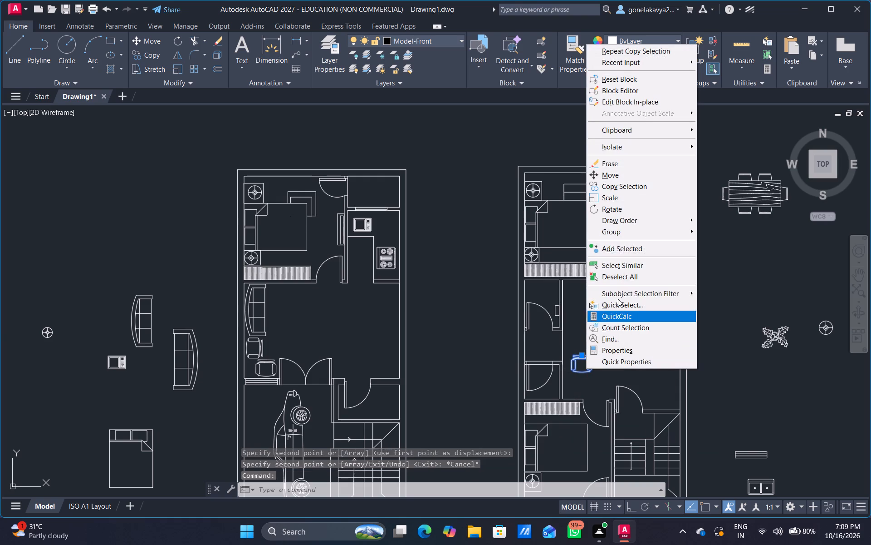
left_click(646, 213)
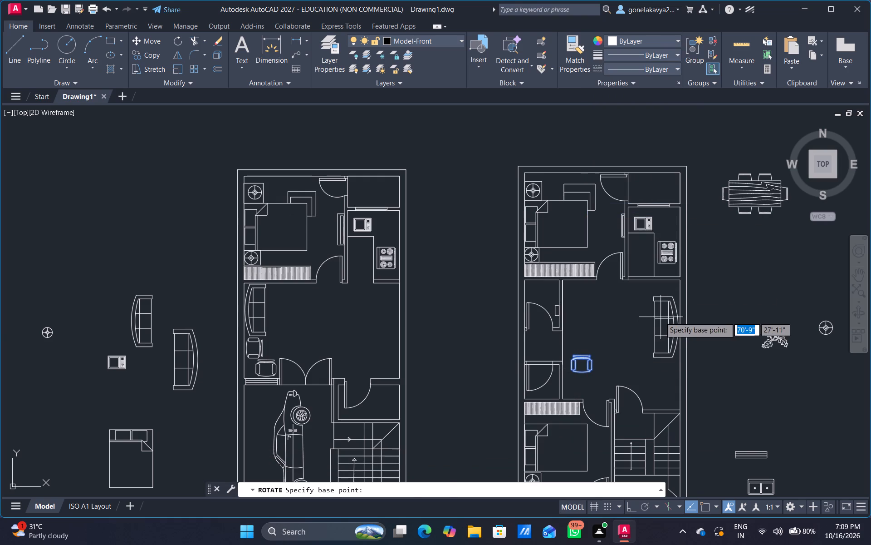
left_click(659, 317)
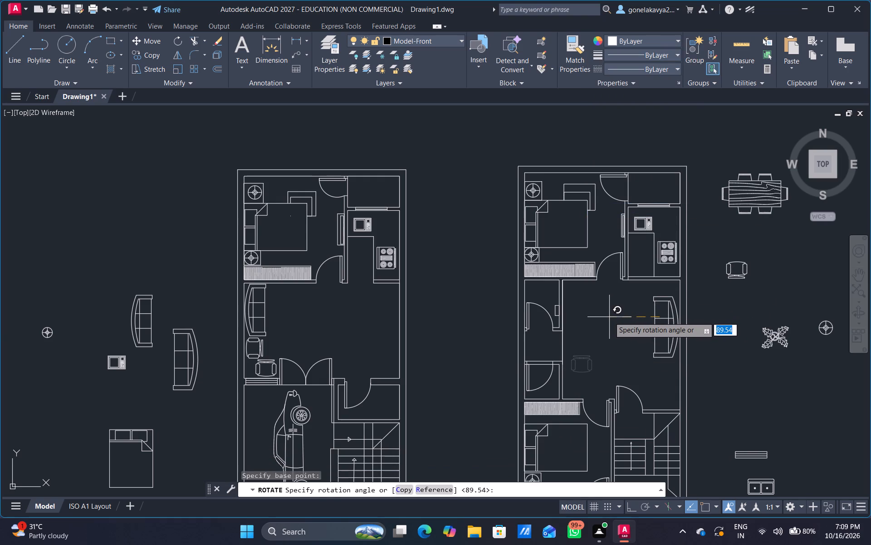
left_click(659, 292)
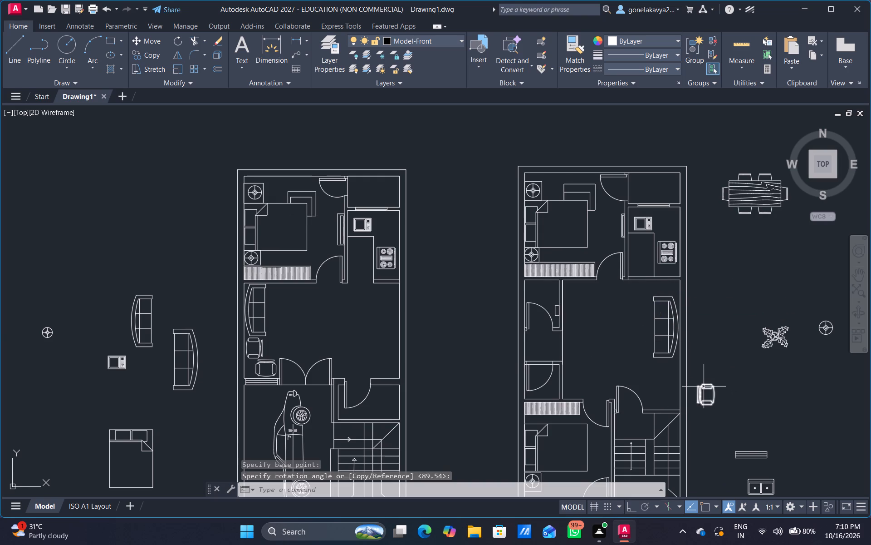
Copy the rotated desk chair twice into the right plan's living room, one below the other under the sofa, and finish copying.
left_click(704, 386)
right_click(704, 386)
left_click(769, 202)
left_click(716, 401)
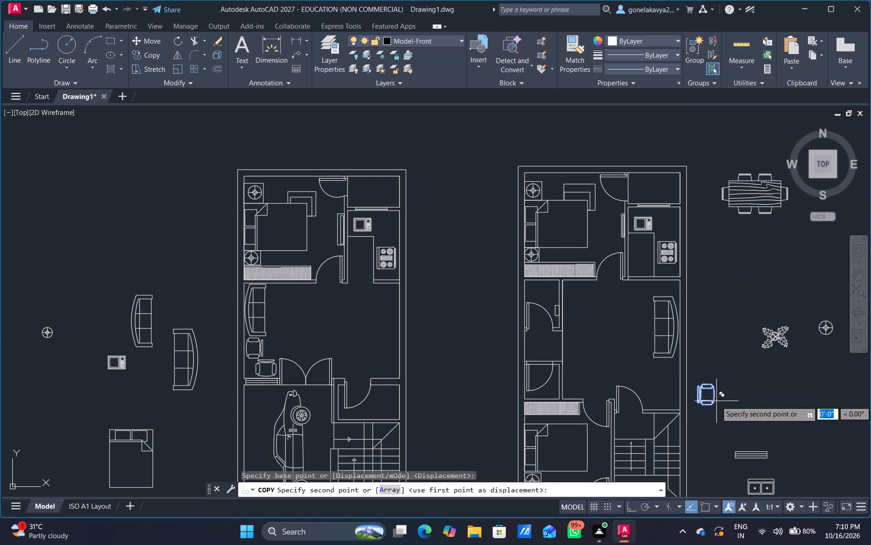
left_click(675, 380)
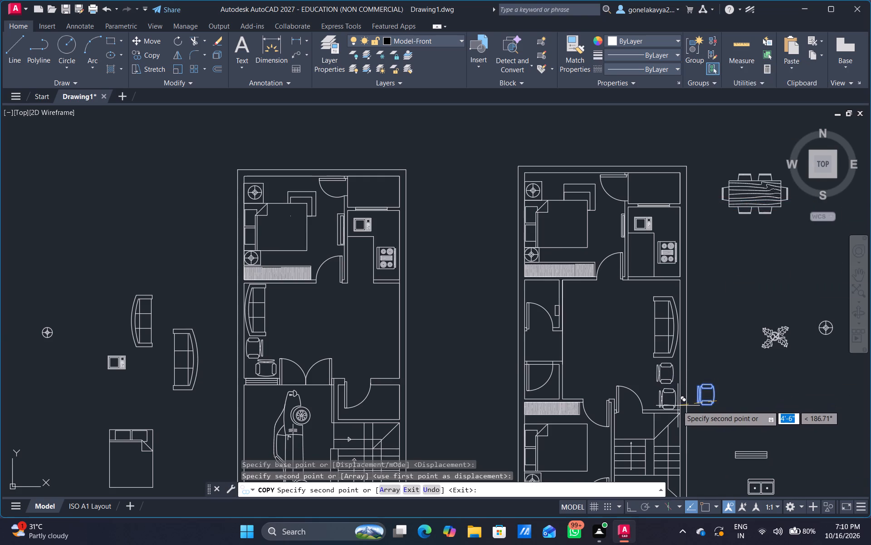
left_click(675, 406)
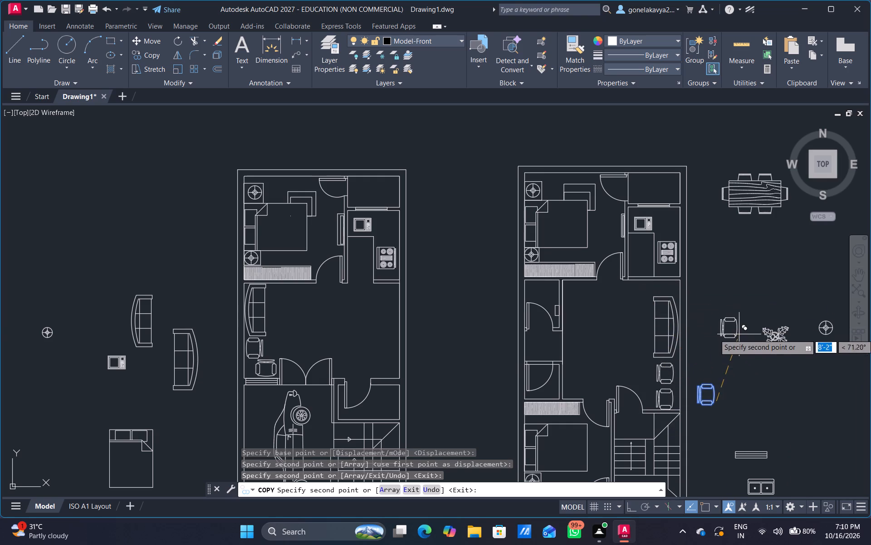
key("Escape")
Copy the rectangular coffee table east of the right plan in front of the sofa in both living rooms.
scroll(784, 401, "down", 1)
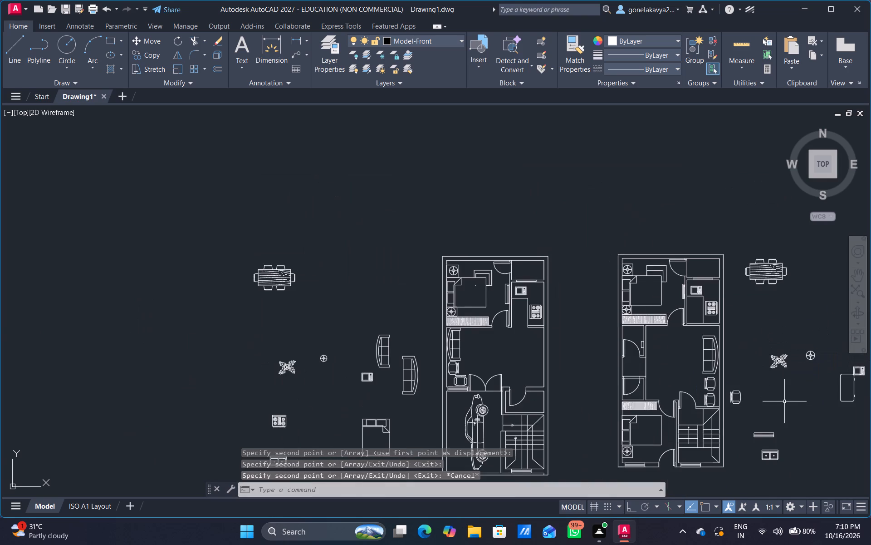
middle_click_drag(793, 401, 625, 364)
left_click(675, 363)
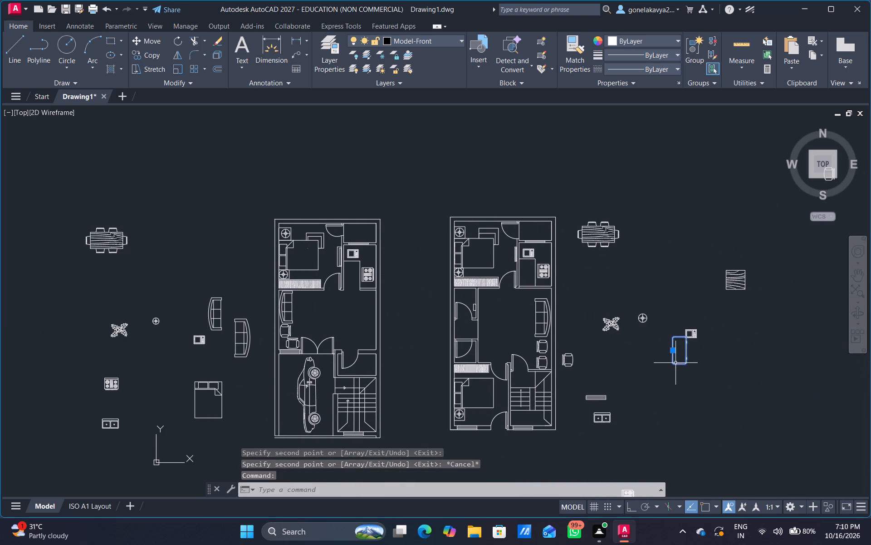
right_click(675, 363)
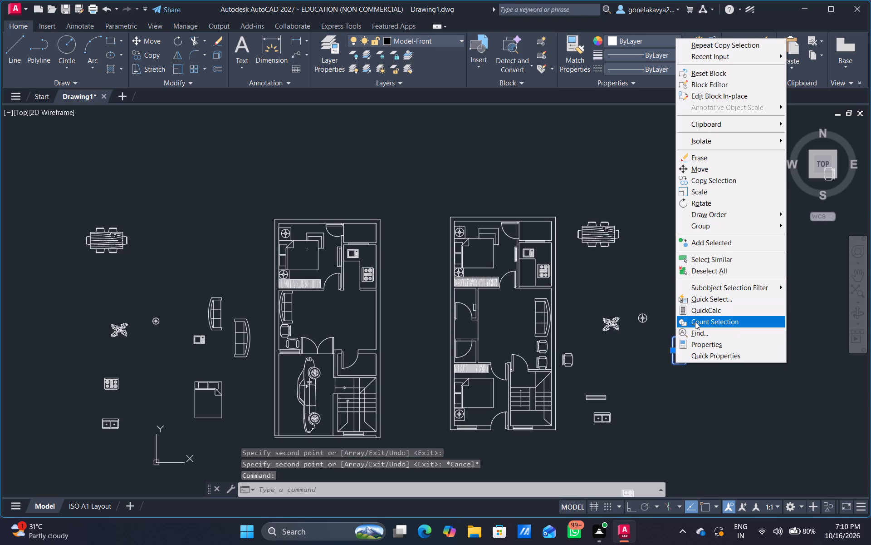
left_click(741, 177)
left_click(680, 348)
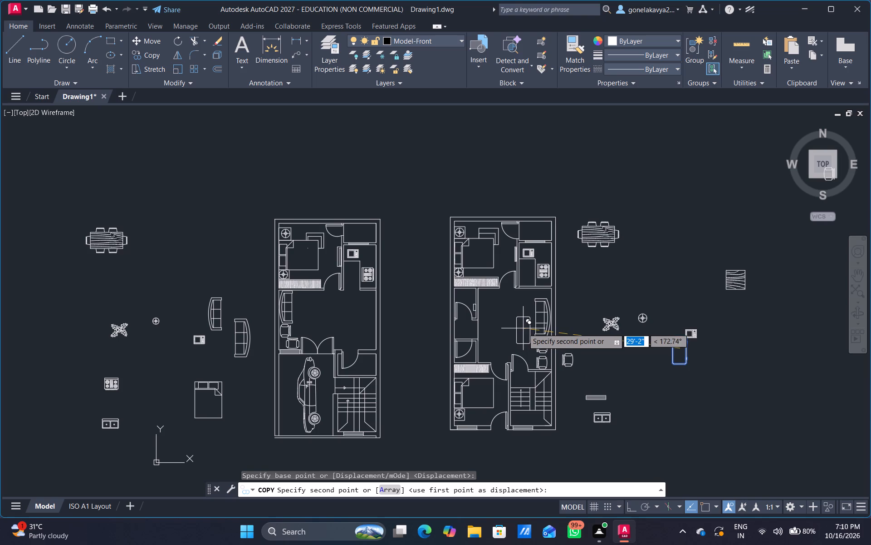
left_click(523, 325)
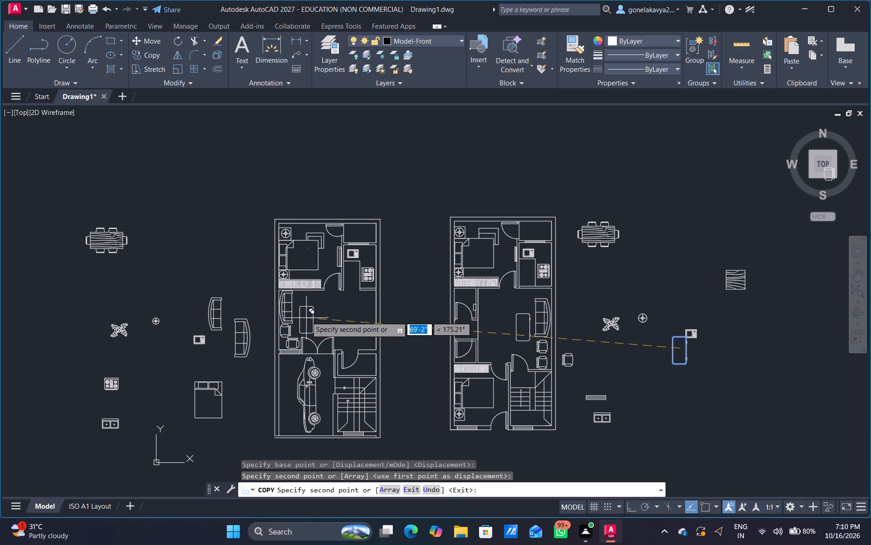
left_click(306, 316)
key("Escape")
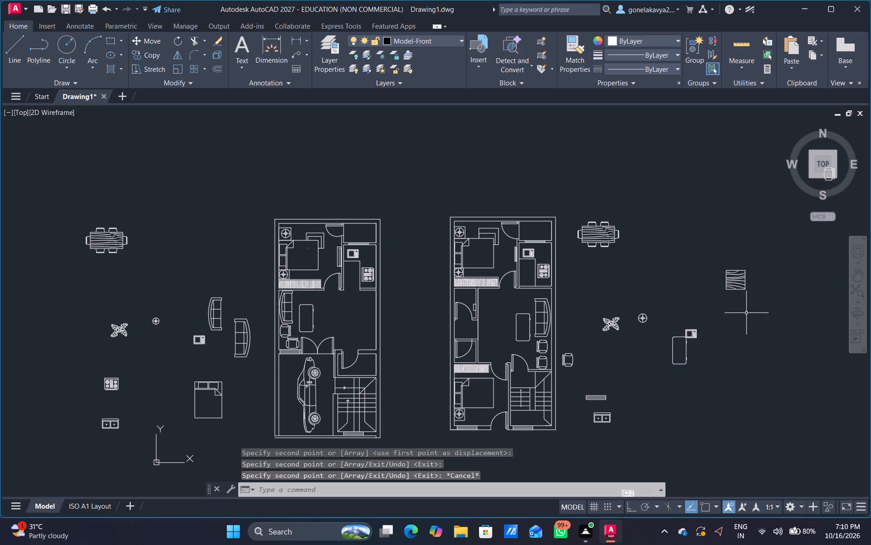
Scale the square wood-grain table east of the right plan down to about two-thirds of its size.
left_click(738, 293)
left_click(731, 279)
right_click(730, 279)
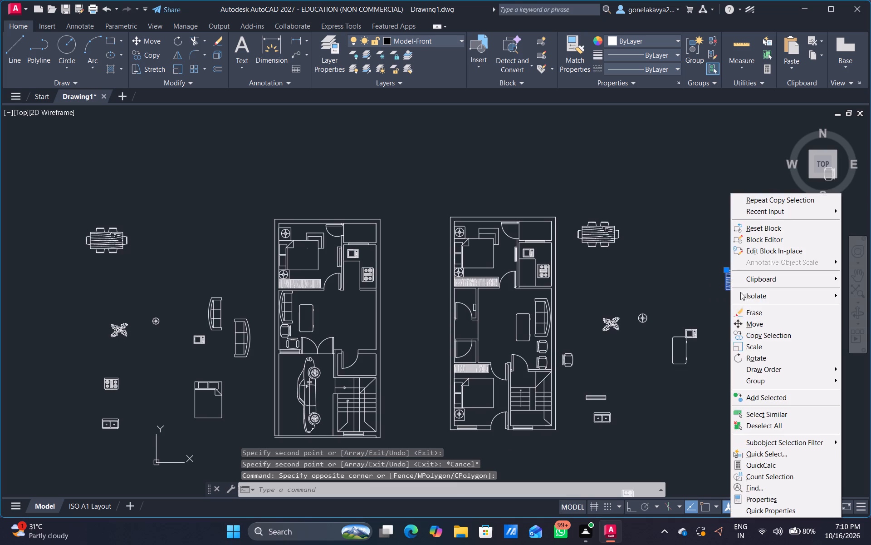
left_click(760, 342)
left_click_drag(758, 337, 756, 327)
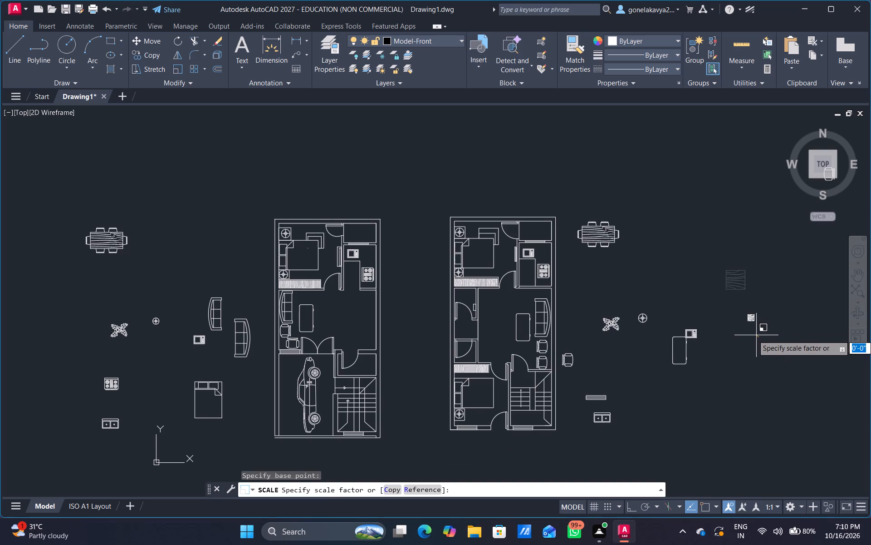
left_click(756, 332)
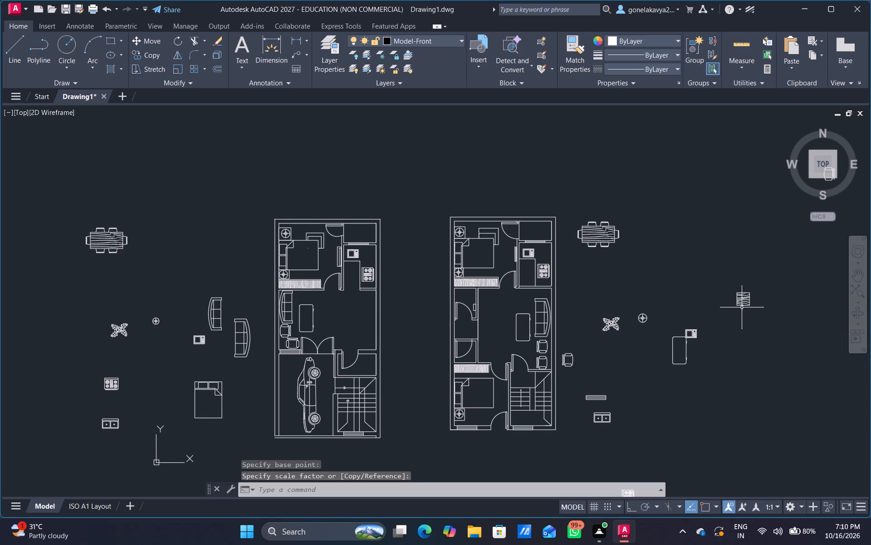
Copy the square wood-grain table above the left plan's coffee table and just outside the right plan's east wall.
left_click(741, 305)
right_click(741, 305)
left_click(765, 336)
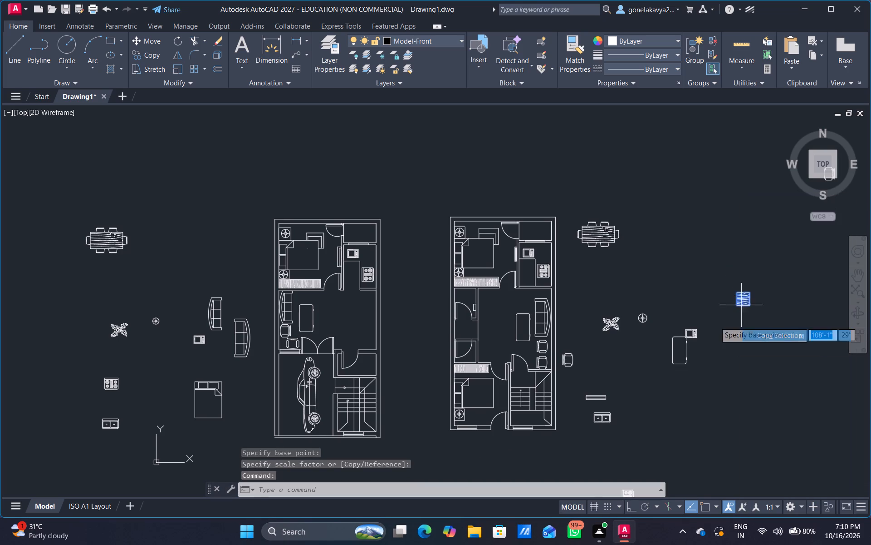
left_click(715, 322)
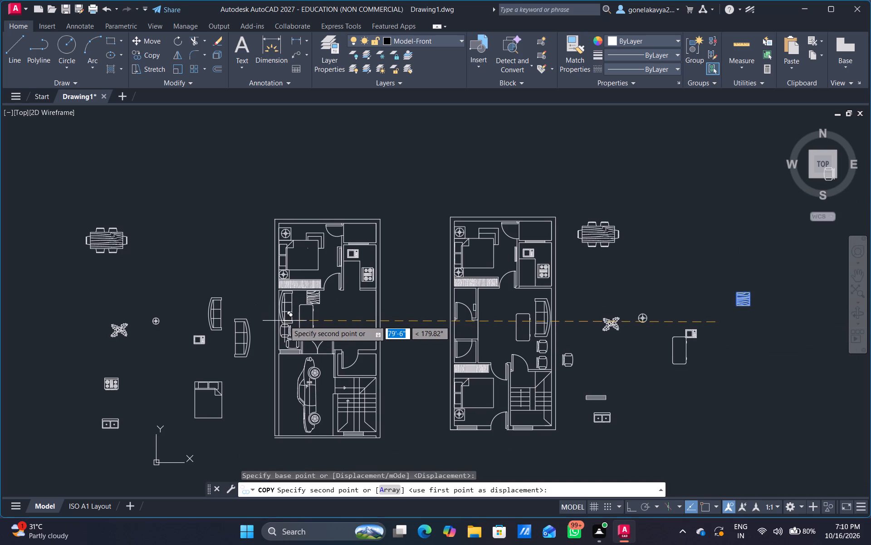
left_click(273, 322)
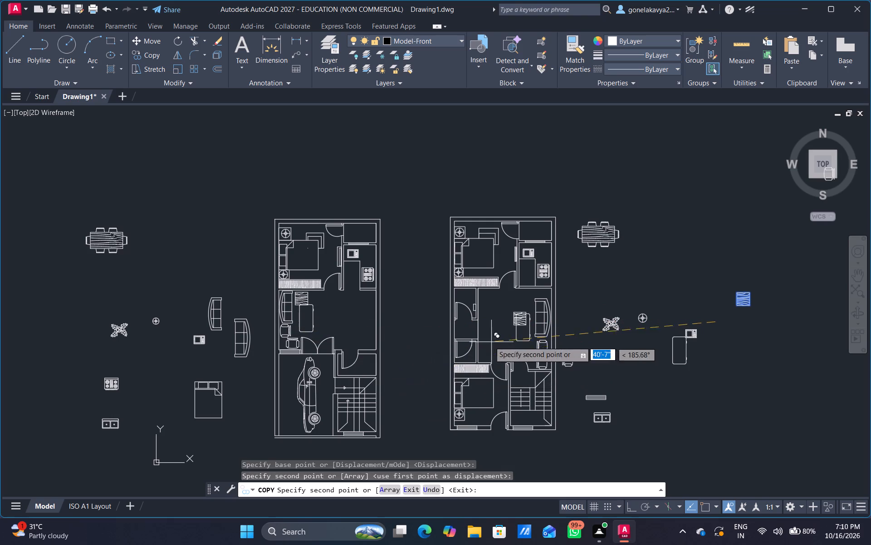
scroll(518, 309, "up", 2)
left_click(596, 316)
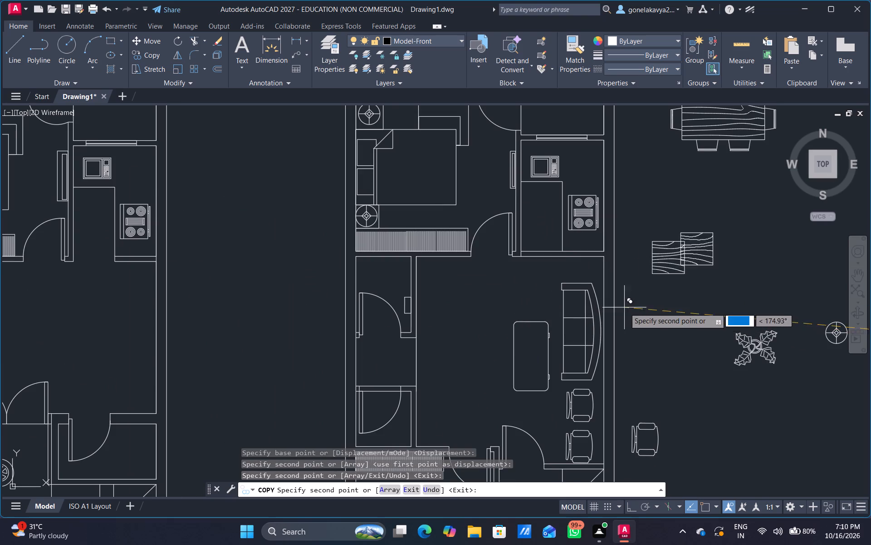
key("Escape")
Scale the square table copy outside the right plan's east wall down to about half its size.
left_click(656, 267)
right_click_drag(656, 267, 653, 277)
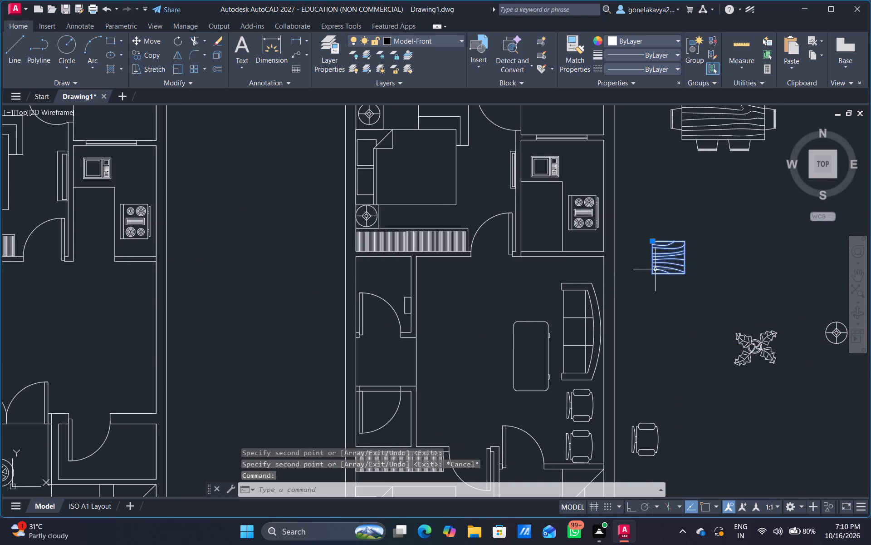
left_click(686, 342)
left_click_drag(683, 332, 679, 320)
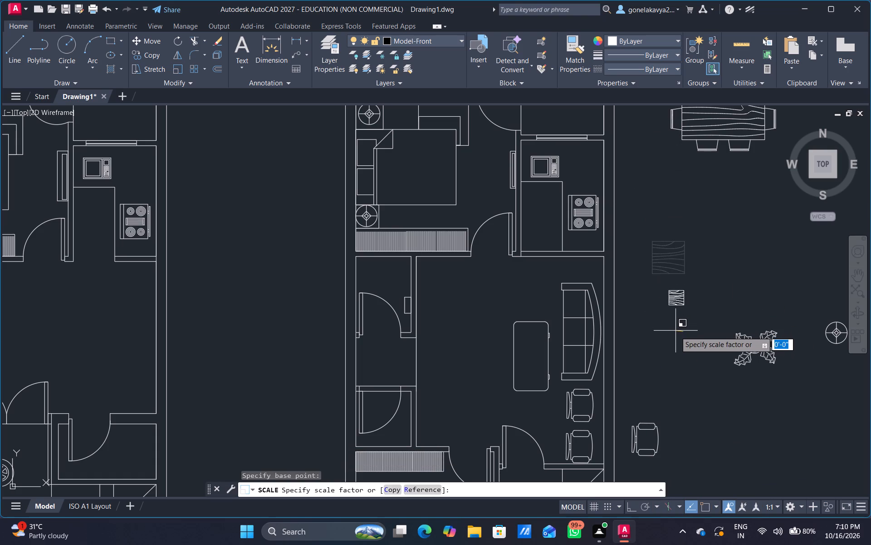
left_click(675, 331)
Copy the small square table into the right plan's living room, once above the sofa and once near the bathroom's east wall.
left_click(670, 300)
right_click(670, 300)
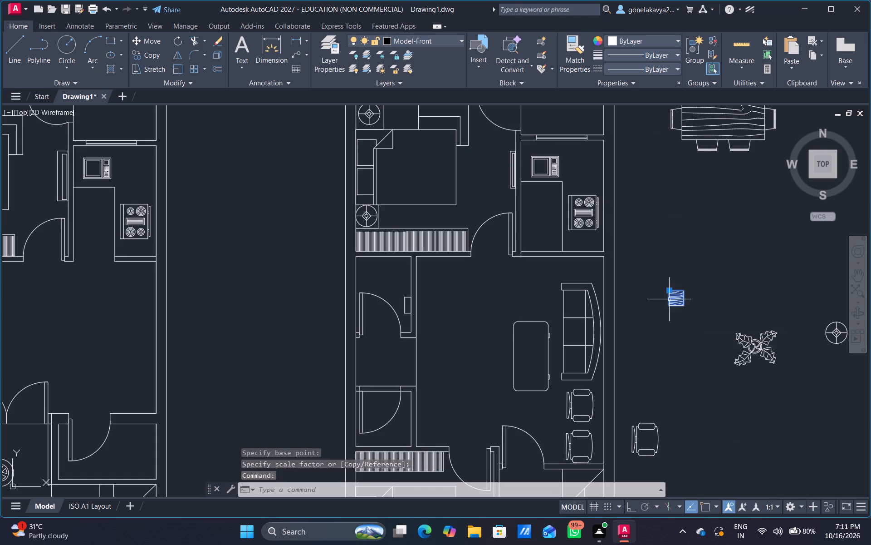
left_click(708, 339)
left_click_drag(697, 322, 687, 320)
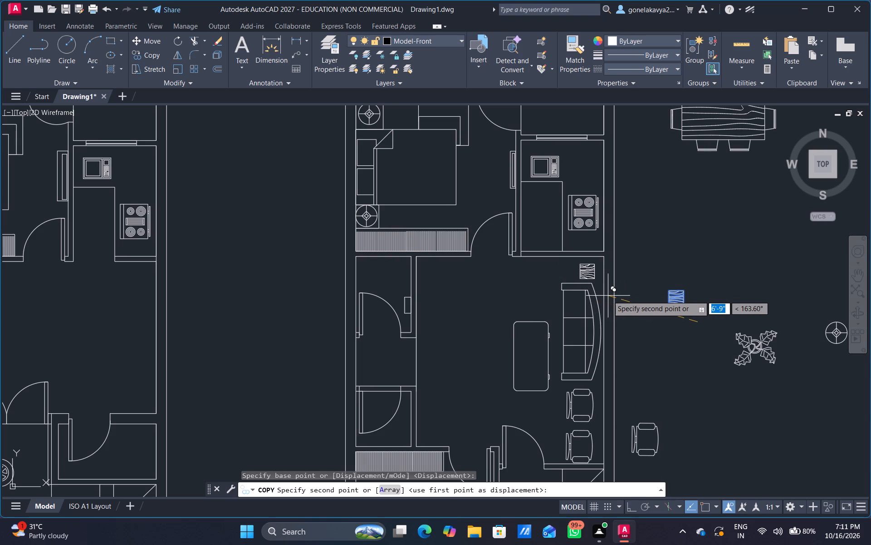
left_click(608, 296)
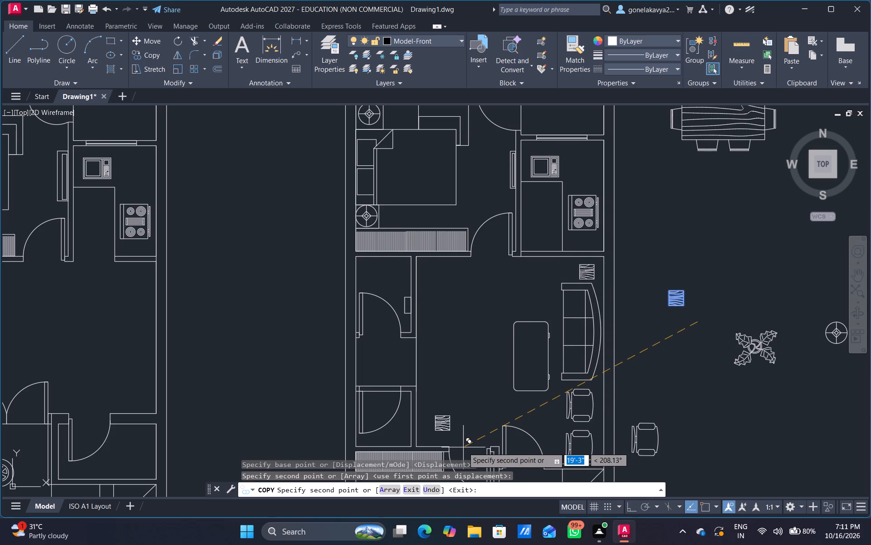
left_click(465, 446)
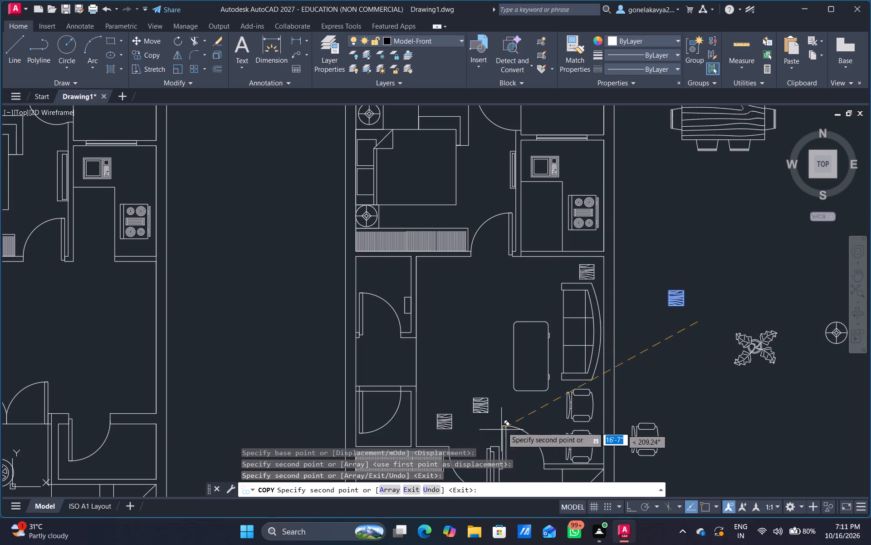
key("Escape")
Scale the square table copy near the right plan's bathroom wall up to about double its size.
left_click(445, 416)
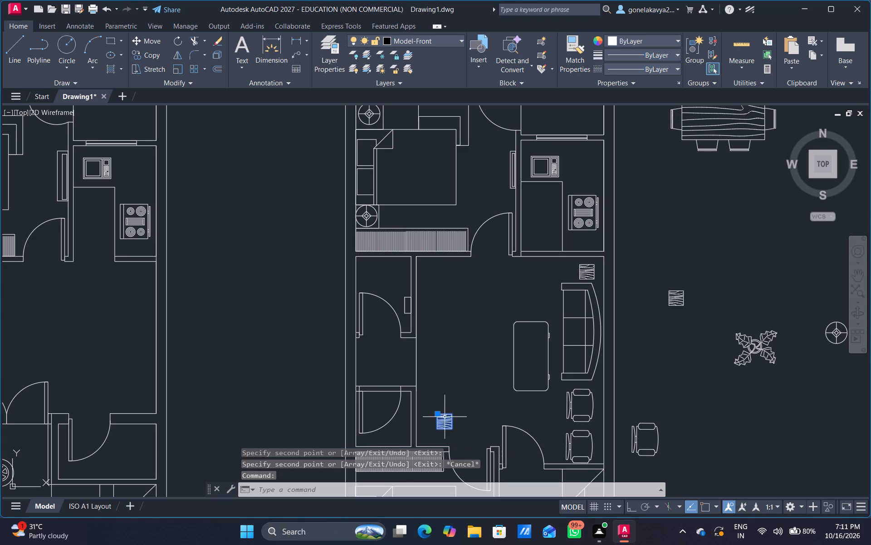
right_click(445, 417)
left_click(527, 246)
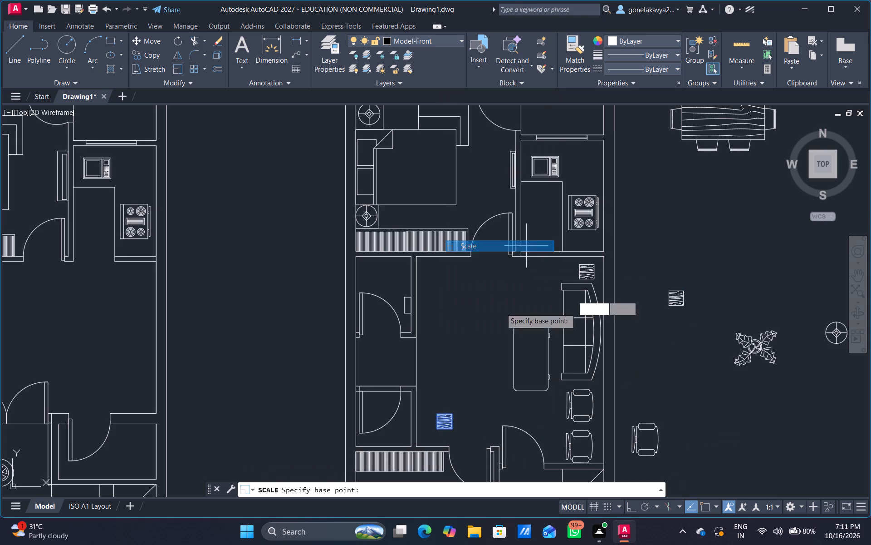
left_click_drag(480, 369, 481, 357)
left_click(481, 354)
Move the enlarged square table from the lower bedroom wardrobe into the right plan's living room, beside the bathroom's east wall.
middle_click_drag(451, 386, 434, 243)
left_click(391, 337)
right_click(391, 337)
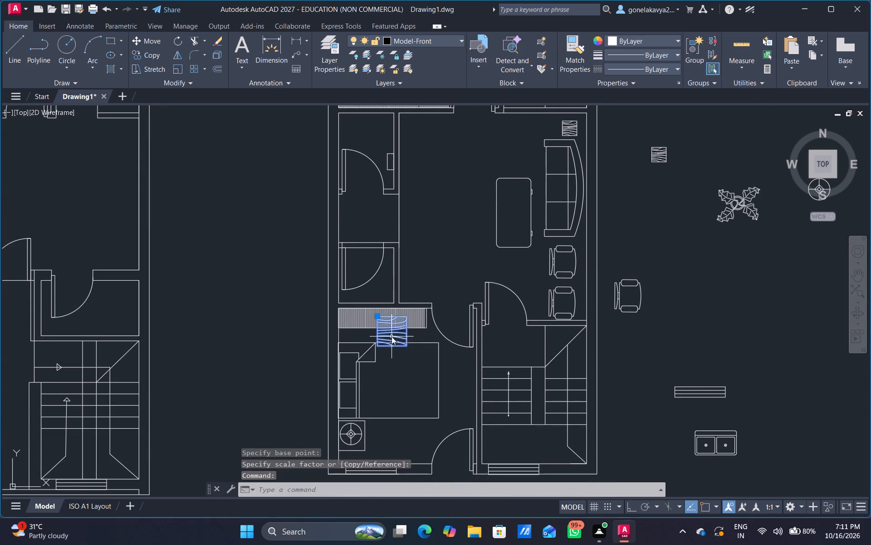
left_click(449, 146)
left_click(427, 261)
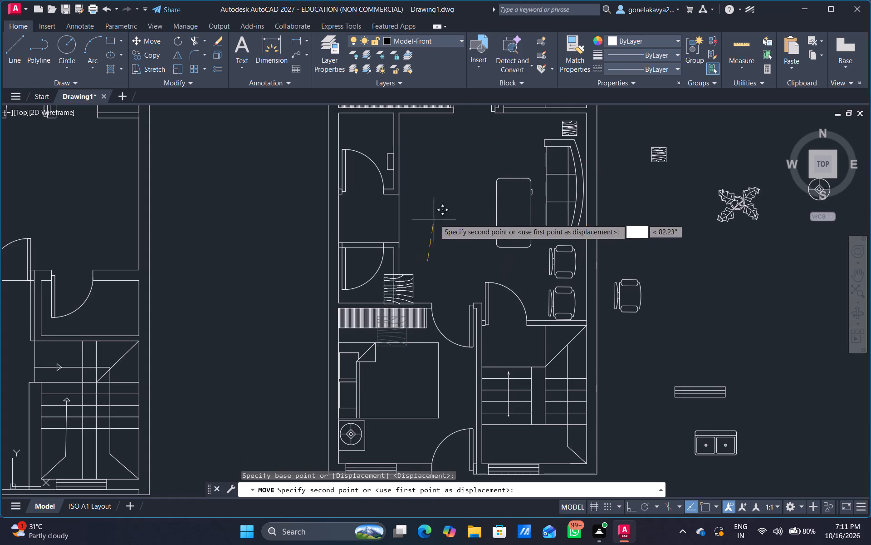
left_click(461, 179)
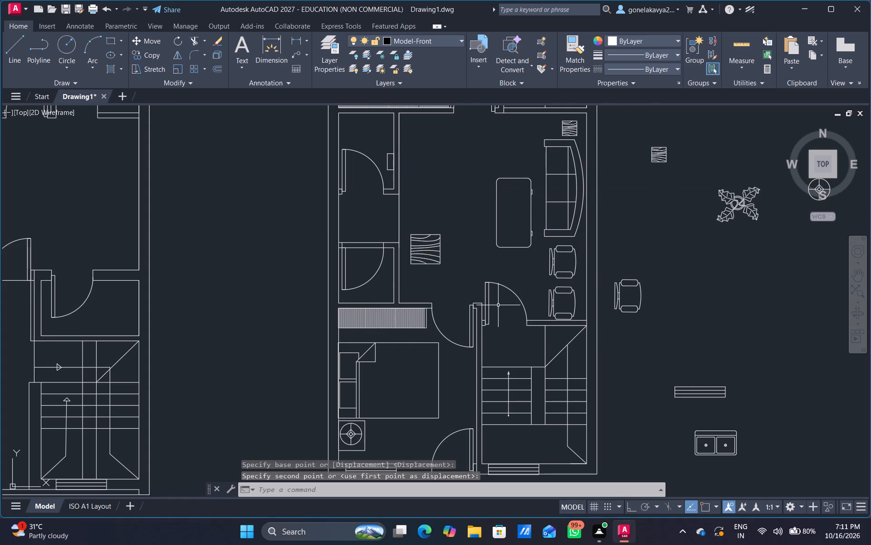
Draw a narrow upright rectangle against the east wall of the right plan's lower bedroom, with a smaller rectangle inside it.
scroll(497, 305, "down", 3)
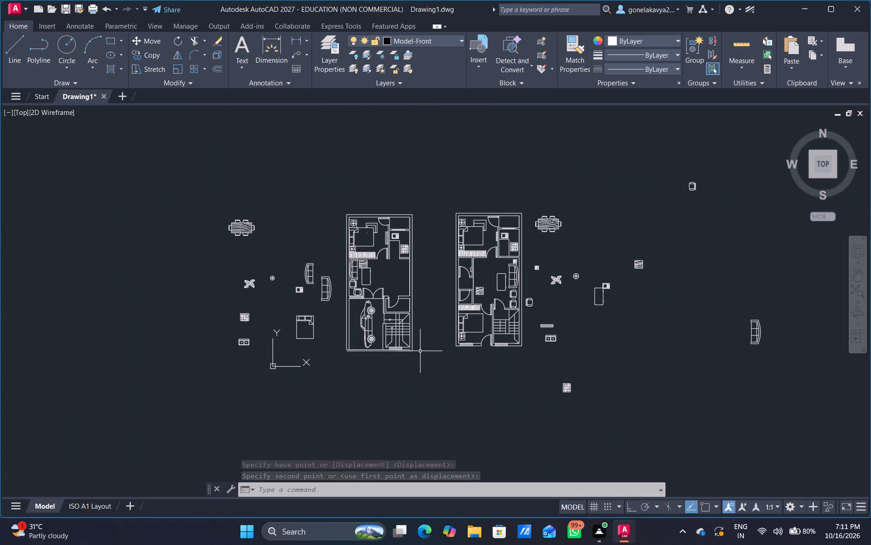
scroll(421, 351, "up", 2)
middle_click_drag(528, 305, 450, 382)
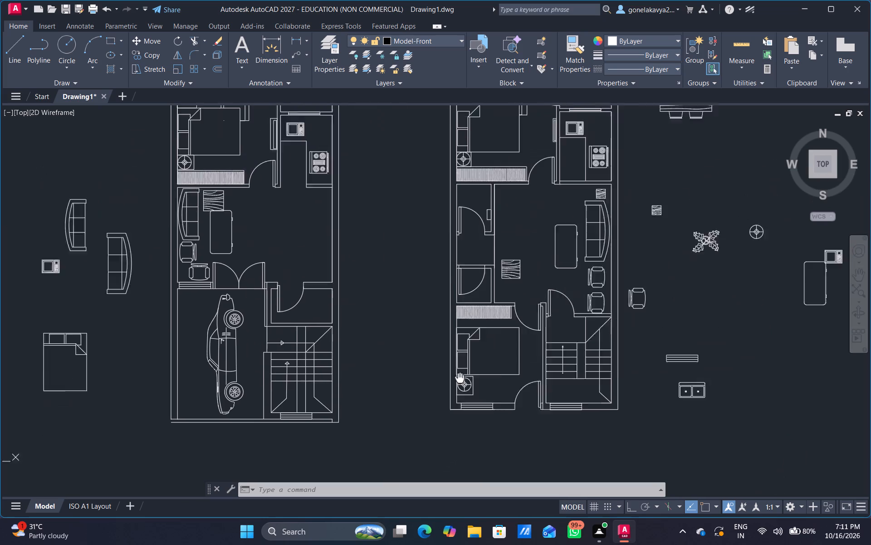
middle_click_drag(450, 382, 369, 356)
scroll(441, 351, "up", 2)
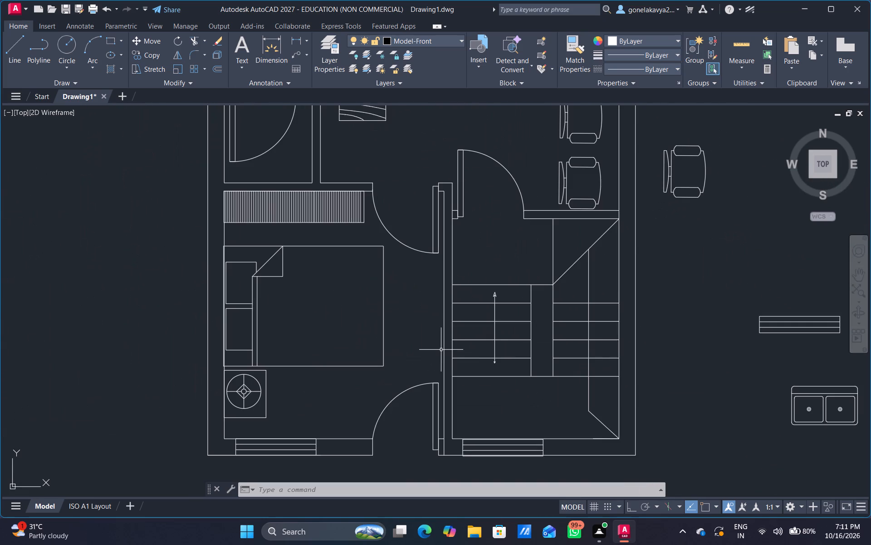
type("REC")
key("space")
scroll(436, 310, "up", 2)
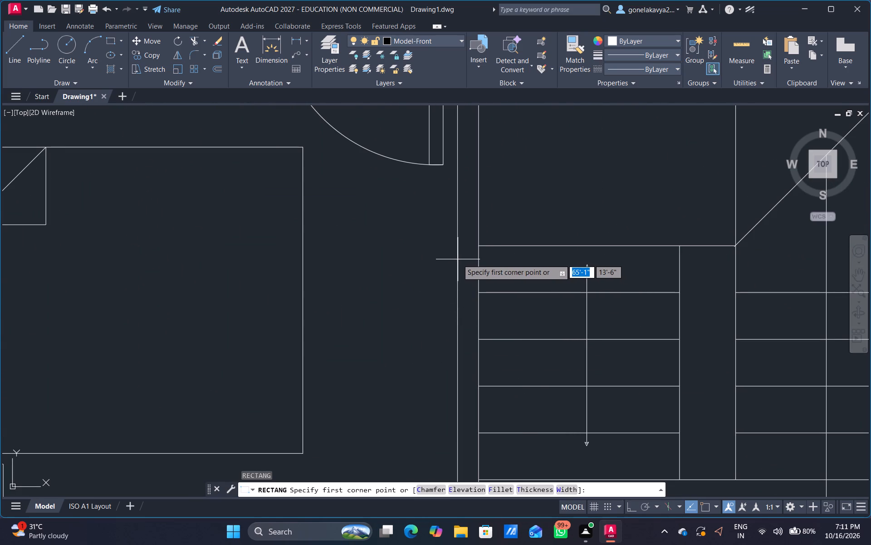
left_click_drag(458, 259, 452, 257)
left_click(426, 420)
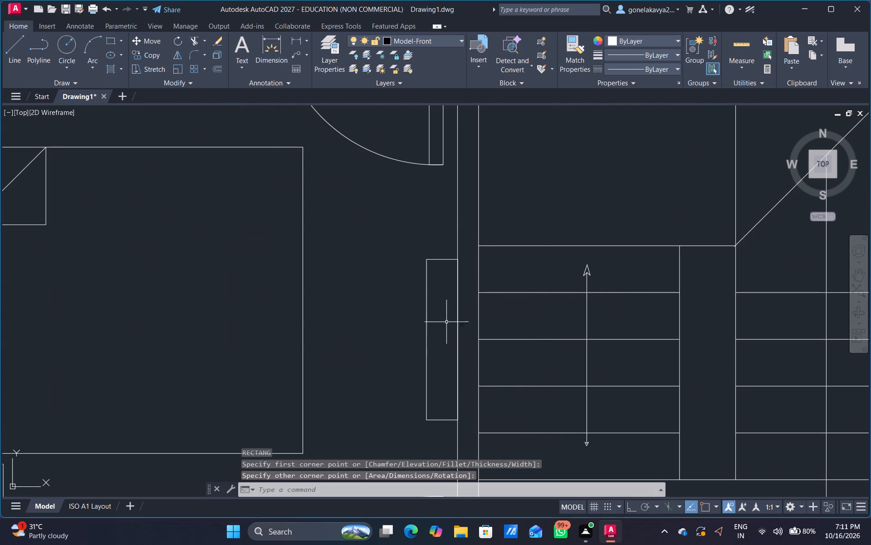
key("space")
left_click(449, 280)
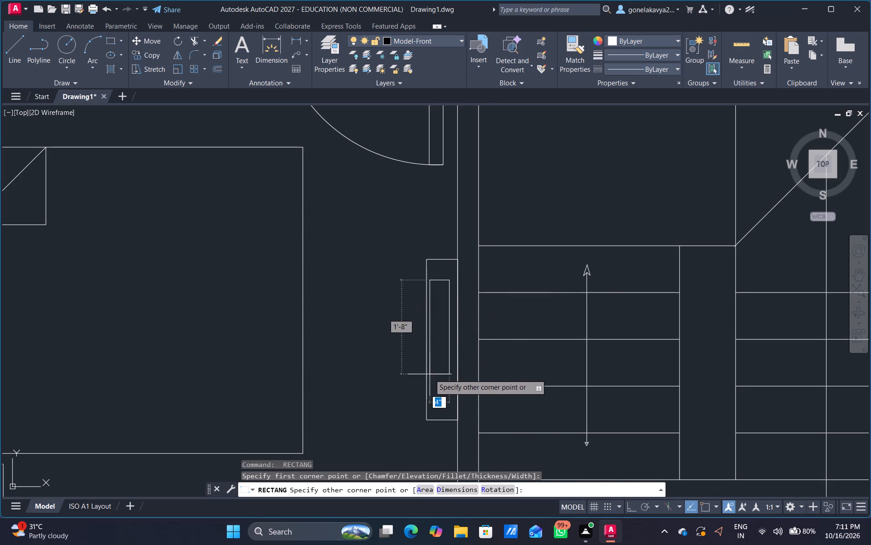
left_click(436, 409)
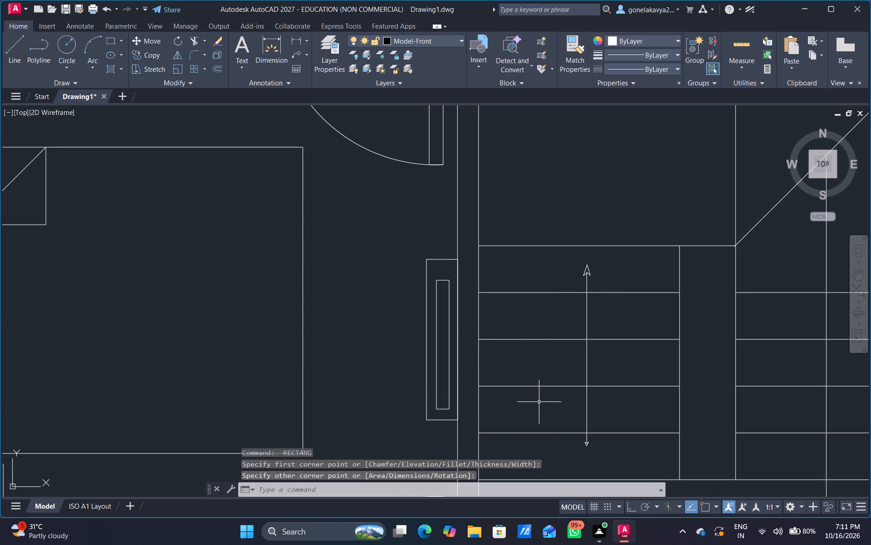
key("Escape")
Erase the spare blocks just east of the right plan, from the dining set down to the lower stove, leaving both plans intact.
scroll(540, 401, "down", 3)
middle_click_drag(542, 401, 528, 333)
scroll(528, 334, "down", 2)
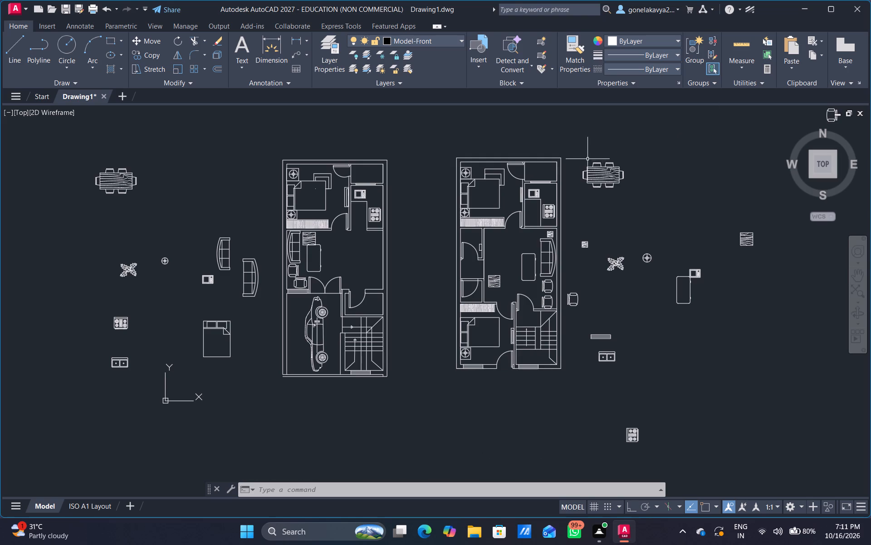
left_click_drag(583, 161, 807, 241)
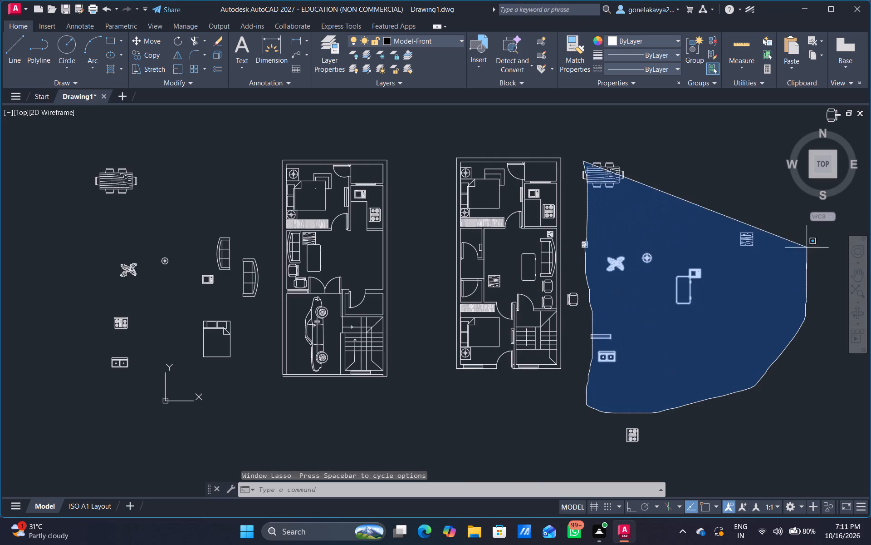
left_click_drag(807, 241, 775, 181)
key("Delete")
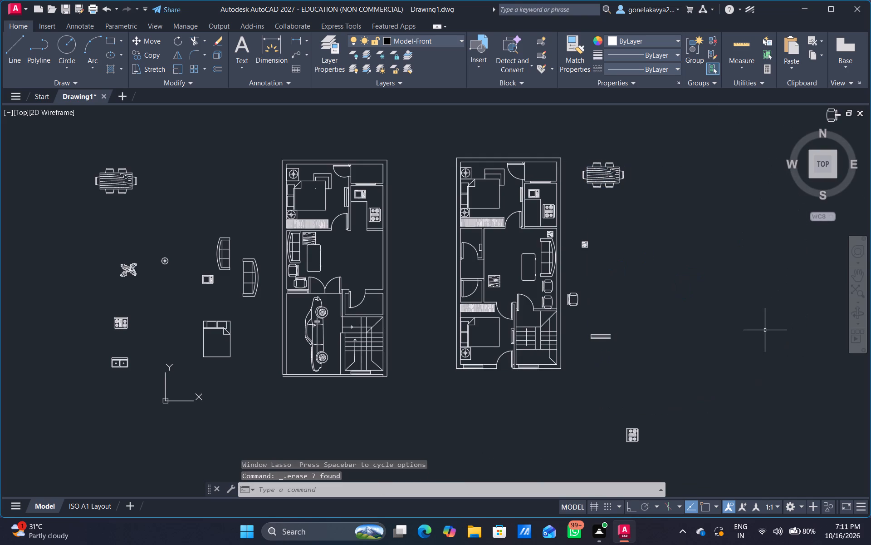
left_click_drag(646, 468, 558, 386)
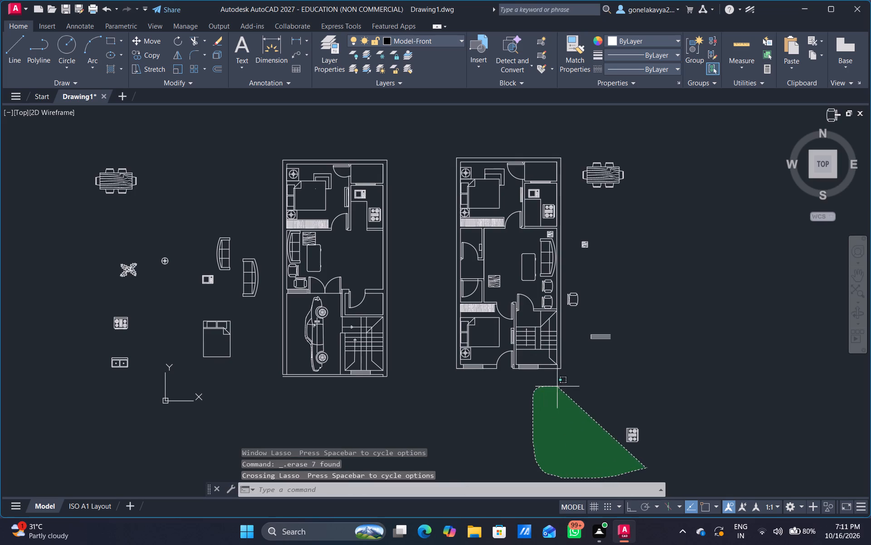
left_click_drag(558, 386, 583, 184)
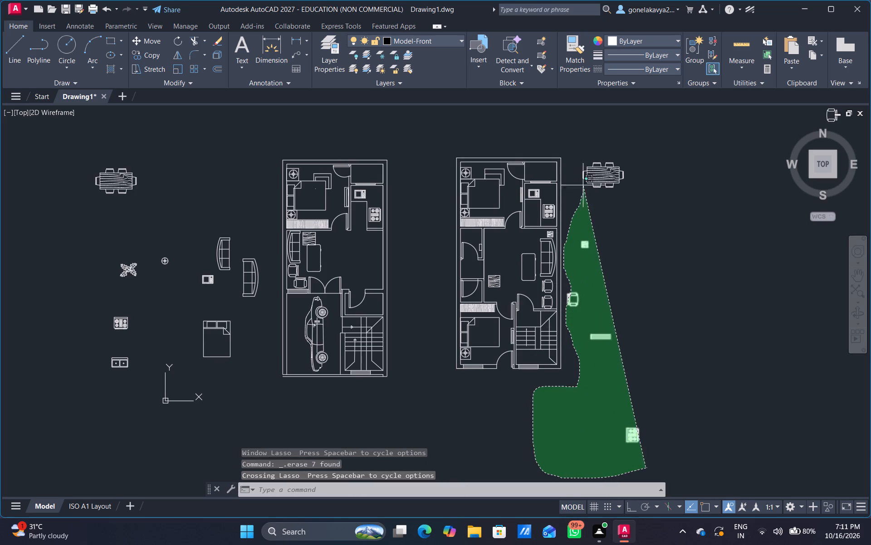
left_click_drag(583, 184, 637, 156)
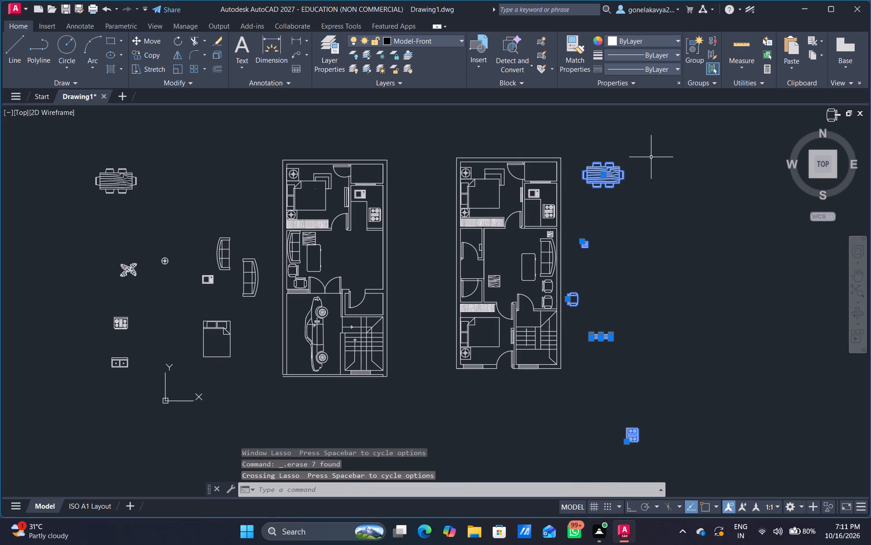
key("Delete")
Erase all the spare furniture and kitchen blocks west of the left plan, including the dining set, sofas, bed and sink.
scroll(600, 176, "down", 1)
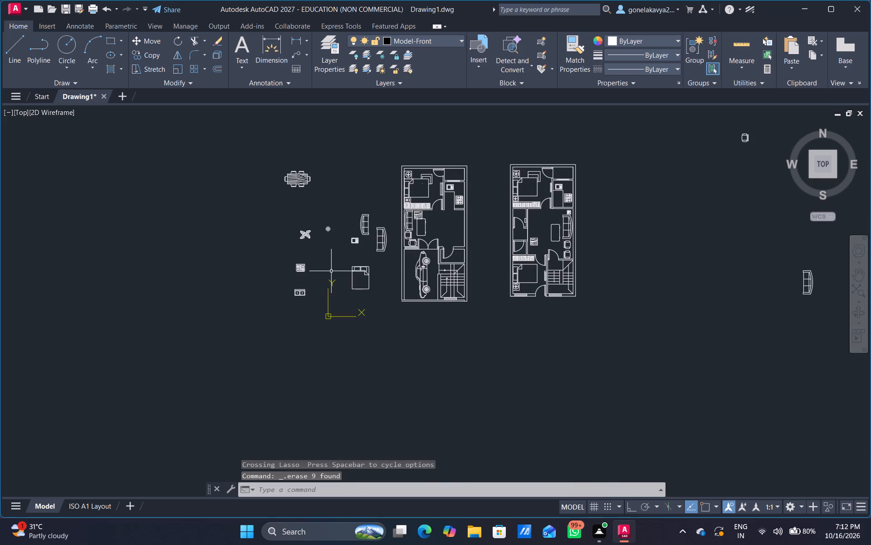
scroll(334, 270, "up", 1)
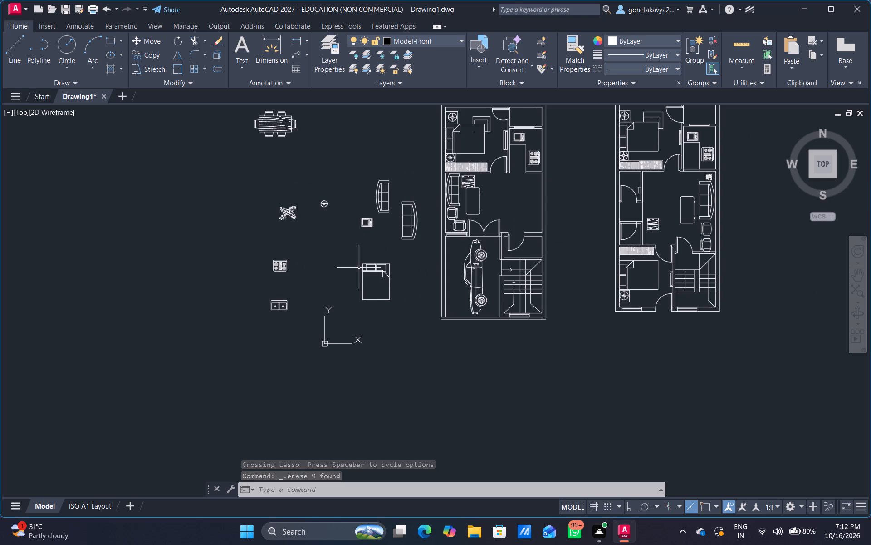
scroll(305, 289, "down", 1)
left_click_drag(372, 287, 373, 293)
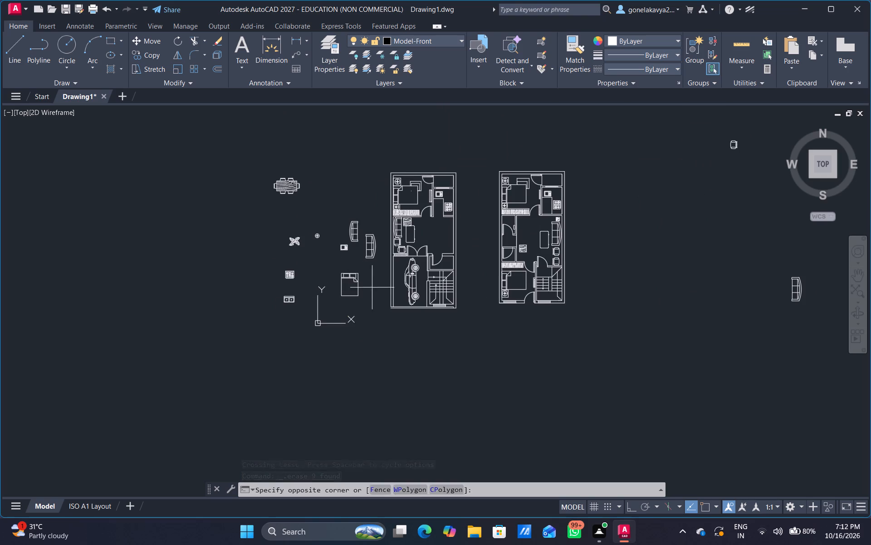
left_click_drag(373, 293, 385, 144)
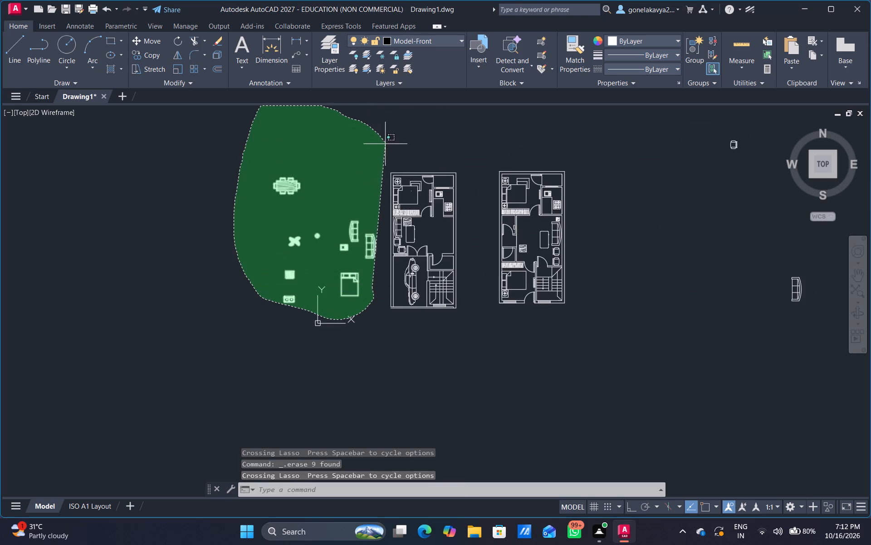
left_click_drag(385, 144, 386, 144)
key("Delete")
Erase the stray chair and sofa far east of the right plan.
scroll(398, 154, "down", 3)
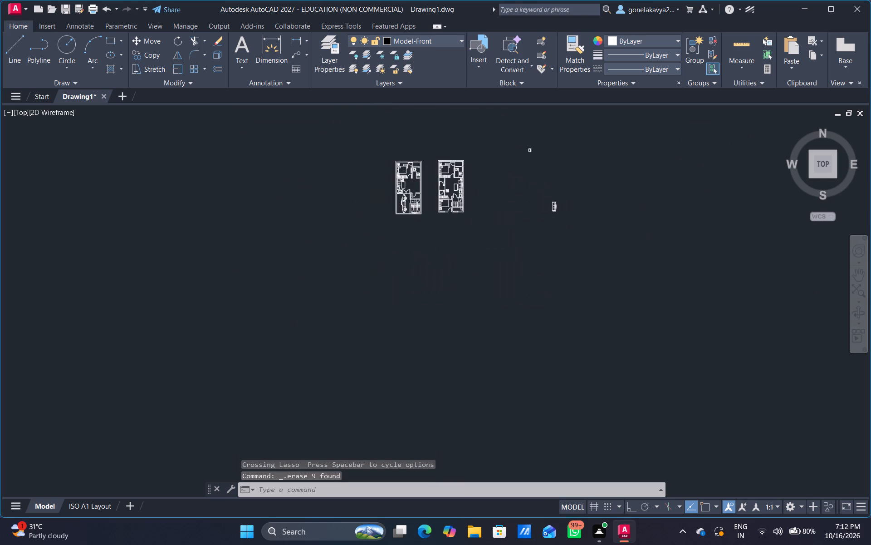
left_click_drag(526, 196, 473, 122)
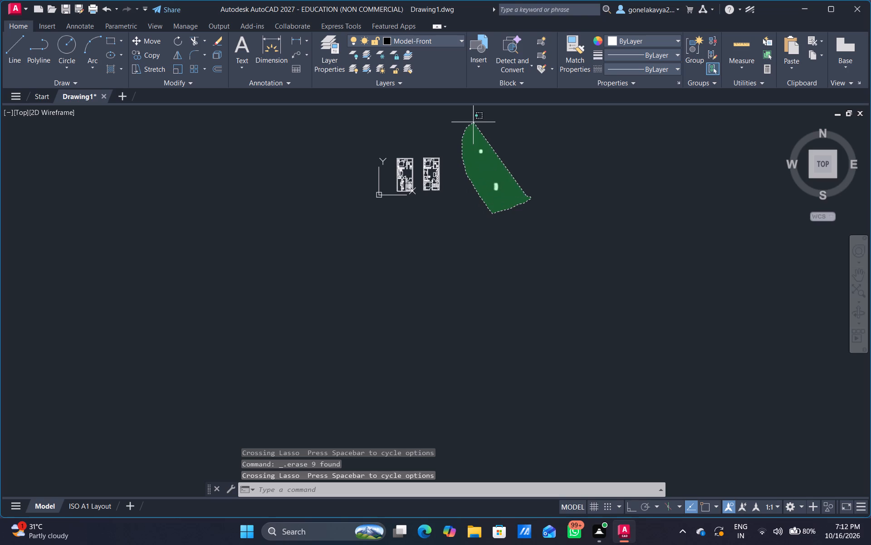
left_click_drag(473, 122, 473, 121)
key("Delete")
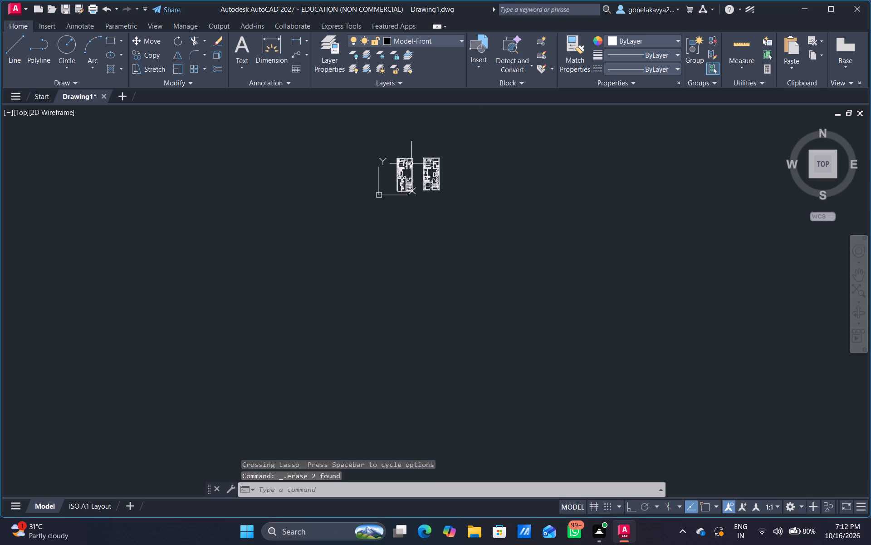
Add a two-line multiline text label "BED ROOM" and "11'7" X 12'0"" beside the bed in the left plan's upper bedroom.
scroll(411, 163, "up", 5)
middle_click_drag(421, 190, 597, 412)
scroll(489, 356, "up", 2)
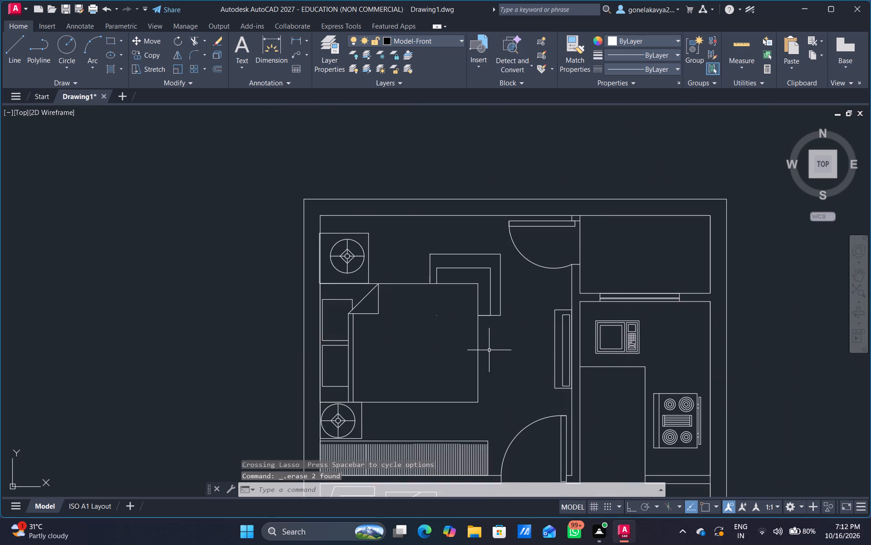
middle_click_drag(494, 369, 480, 310)
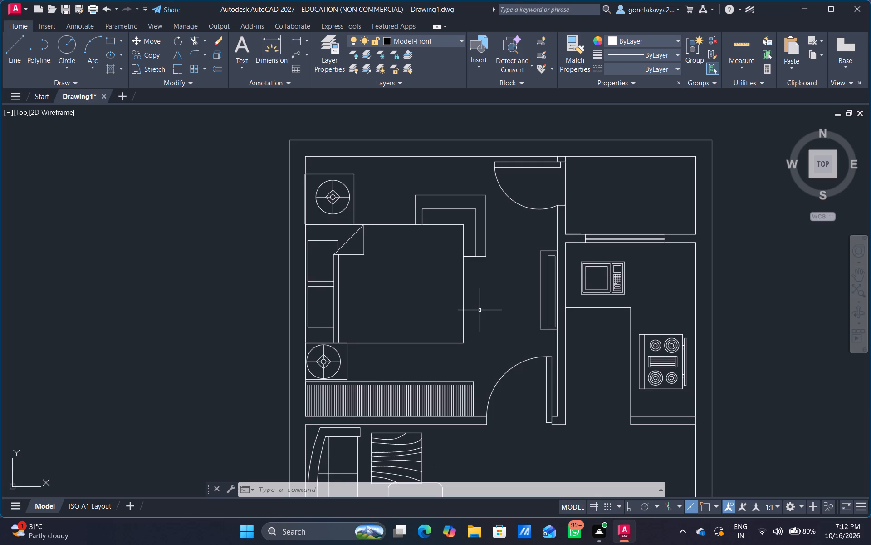
left_click(242, 41)
middle_click_drag(489, 284, 480, 252)
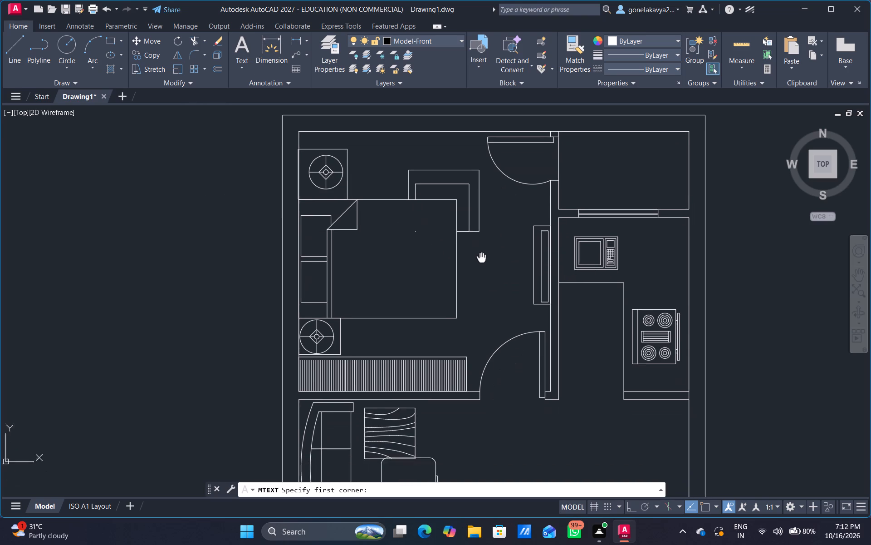
middle_click_drag(480, 252, 478, 248)
left_click_drag(472, 253, 509, 288)
left_click(509, 288)
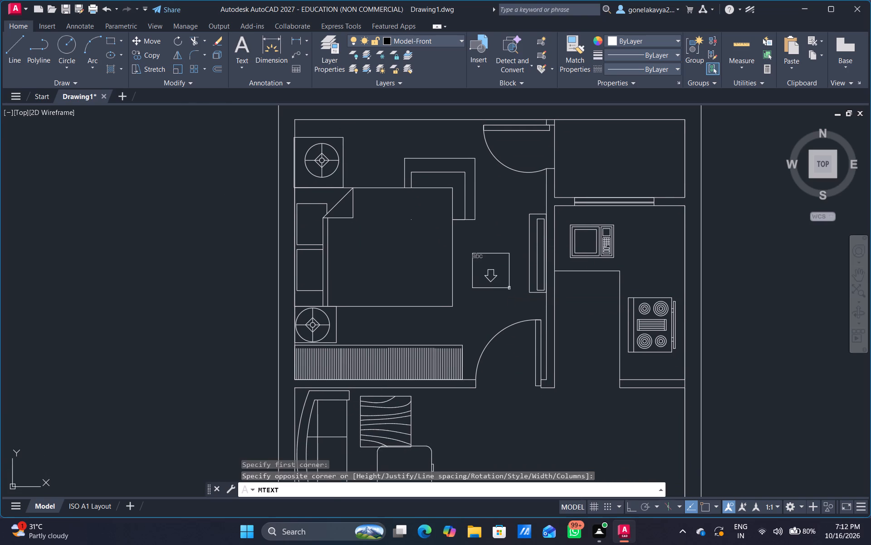
type("BED ROOM")
key("Return")
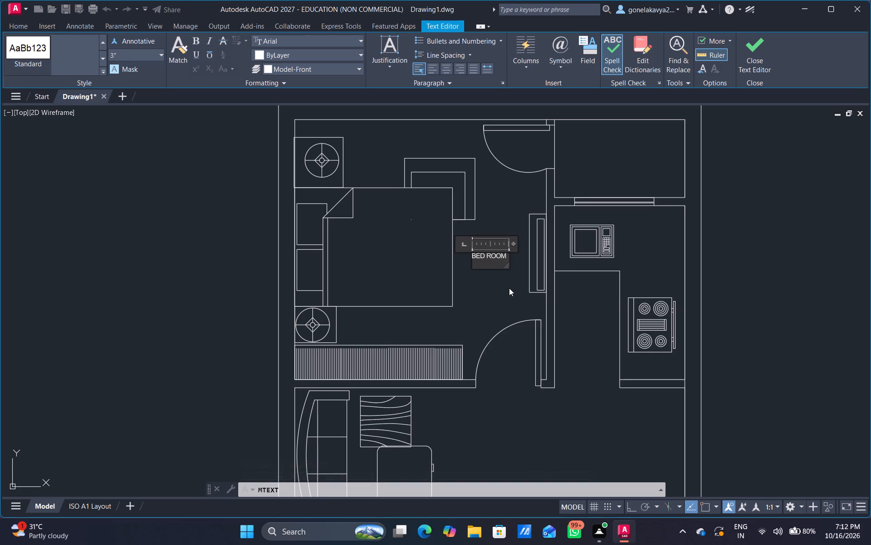
type("11'")
key("space")
key("BackSpace")
type("7\" X")
key("space")
type("12'0\"")
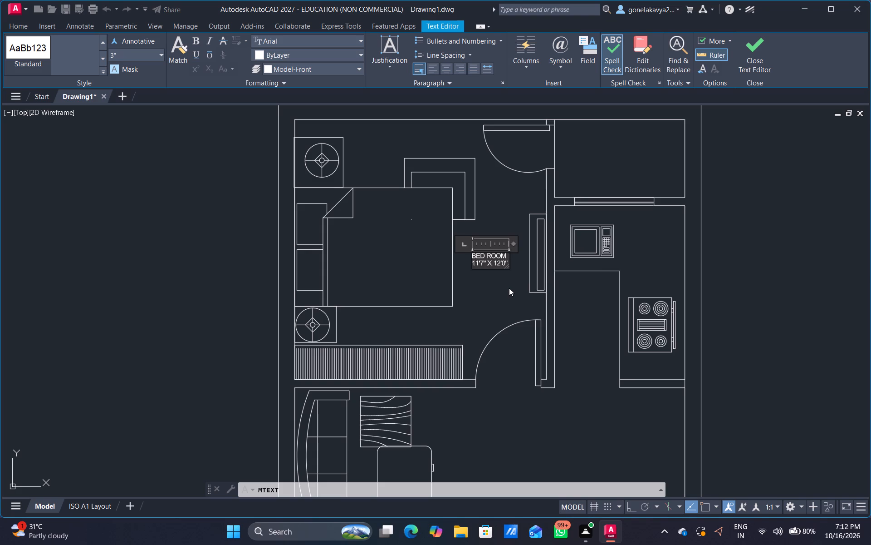
left_click(509, 288)
Add a two-line multiline text label "OTS" and "6'0" X 3'7"" in the small space above the left plan's kitchen.
middle_click_drag(638, 141, 591, 177)
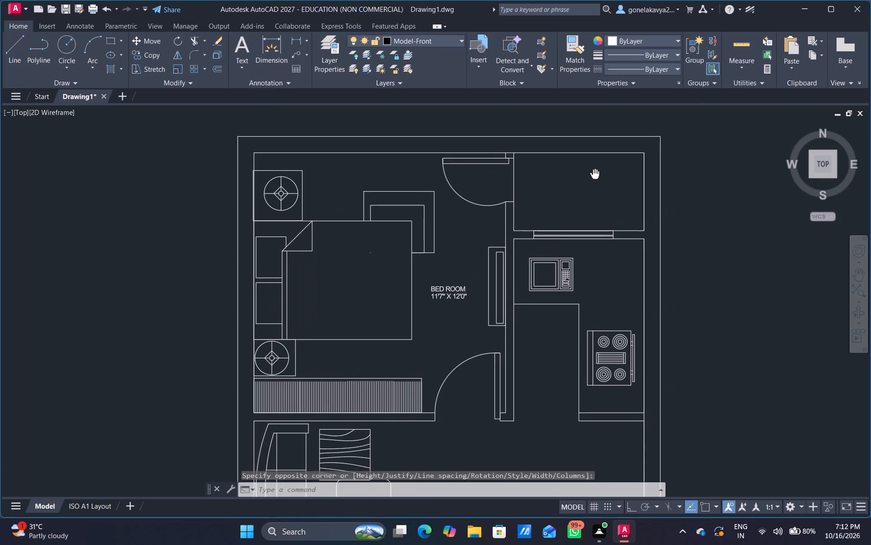
middle_click_drag(591, 177, 492, 198)
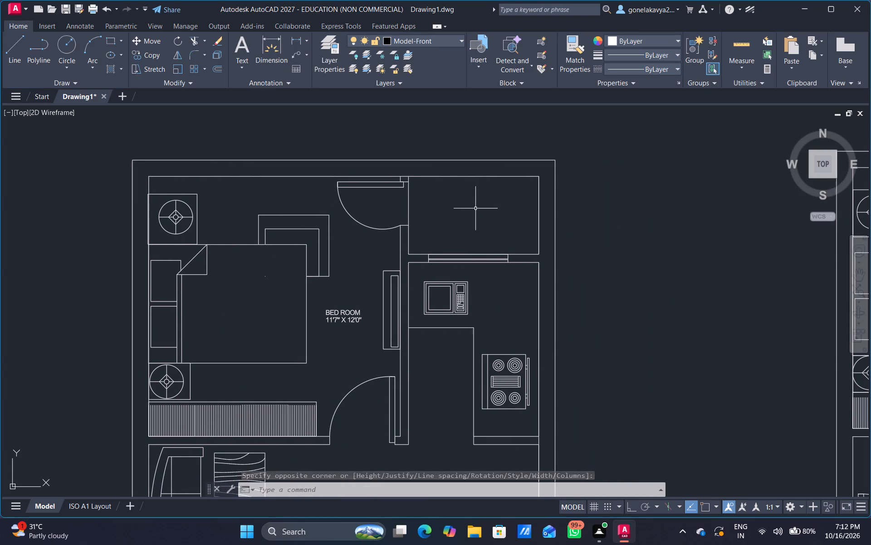
key("space")
left_click_drag(464, 197, 465, 198)
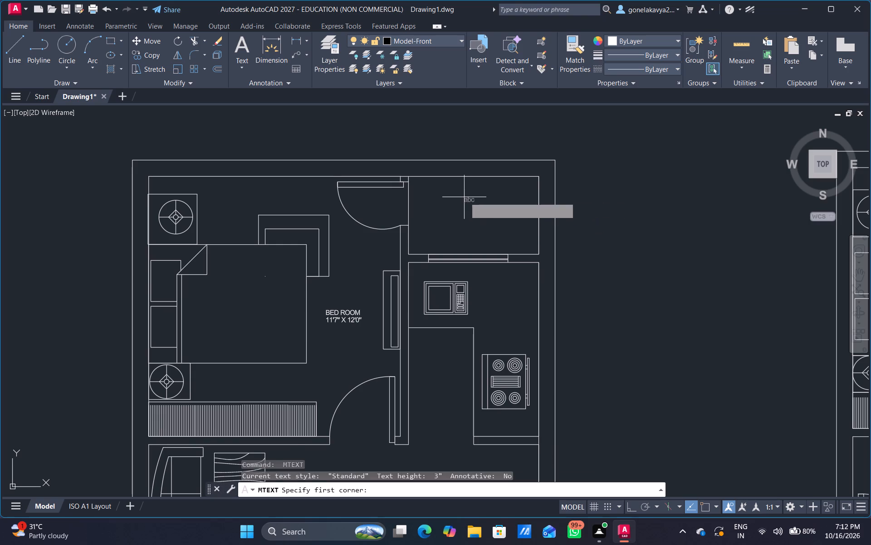
left_click_drag(465, 198, 470, 238)
left_click(504, 241)
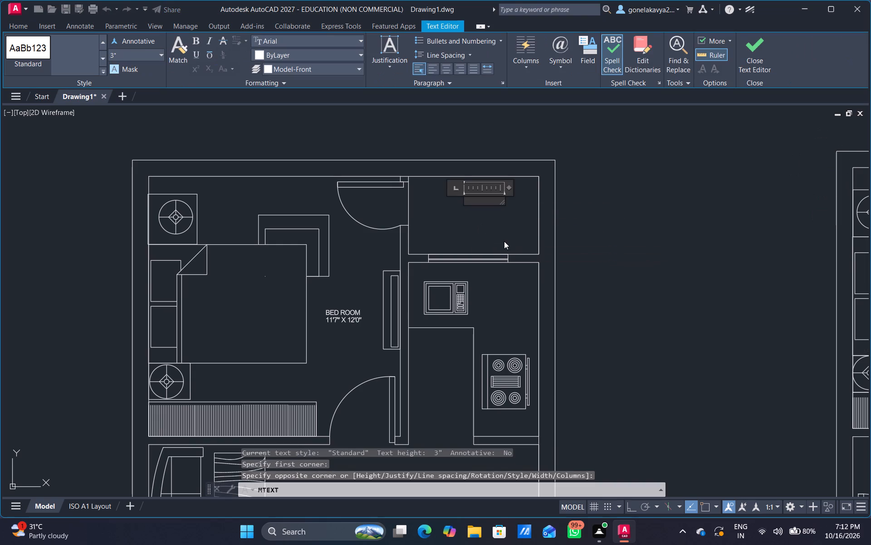
type("OTS")
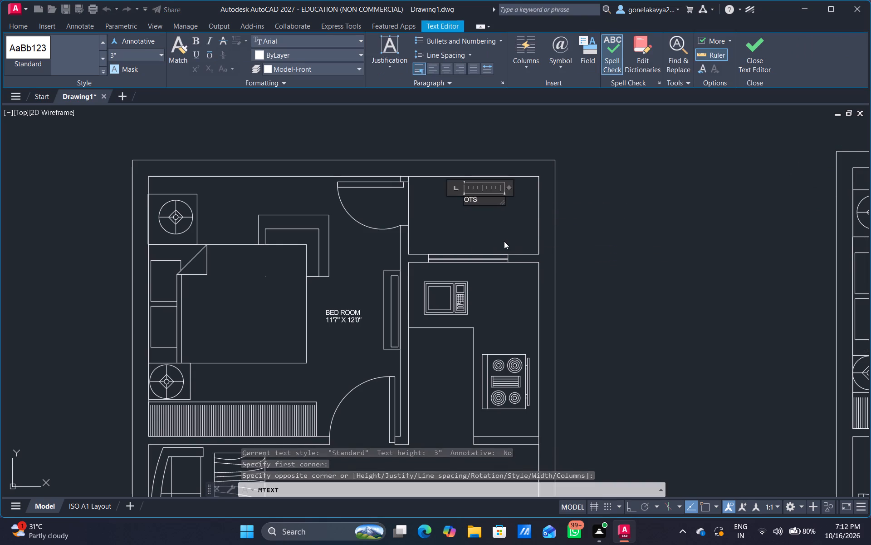
key("Return")
type("6'0\" X")
key("space")
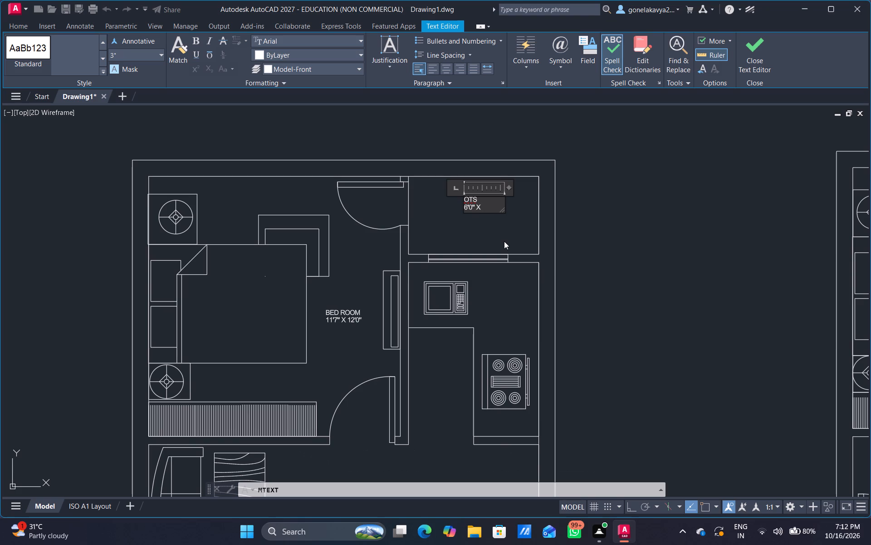
type("3'7\"")
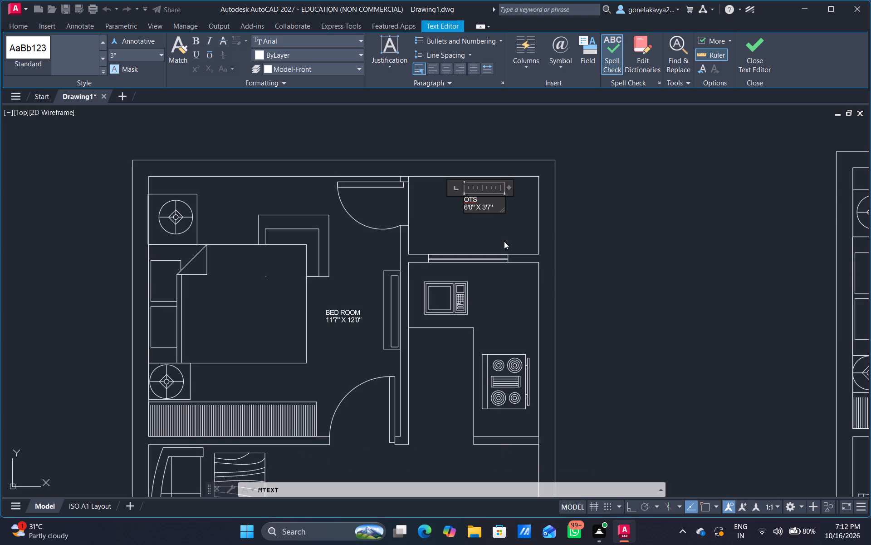
left_click(504, 241)
middle_click_drag(518, 318, 510, 245)
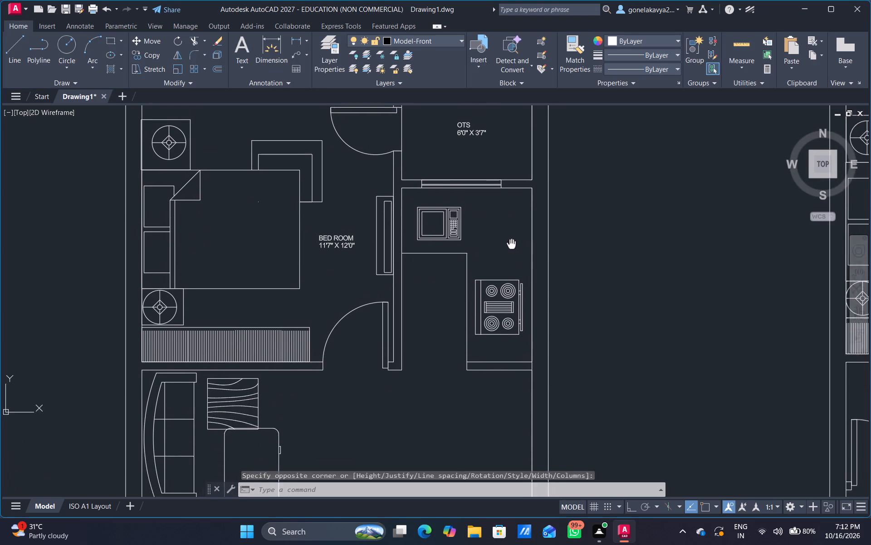
Add a two-line multiline text label "KITCHEN" and "6'0" X 8'0"" inside the left plan's kitchen, beside the stove counter.
middle_click_drag(510, 245, 516, 206)
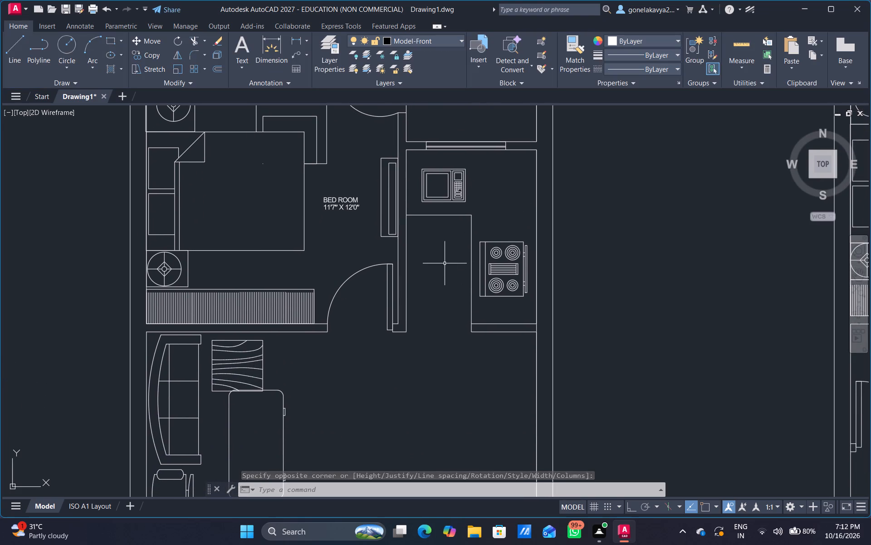
scroll(444, 263, "up", 1)
key("space")
left_click_drag(405, 223, 404, 253)
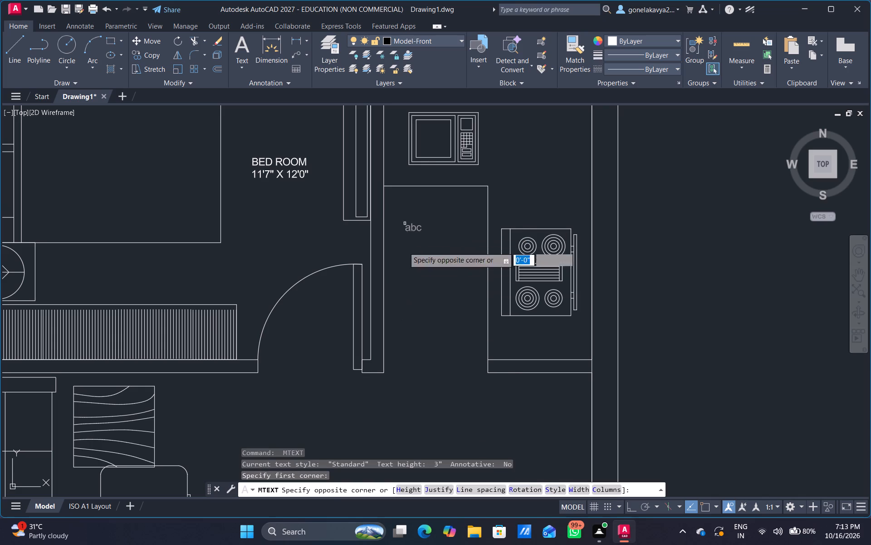
left_click_drag(404, 253, 416, 283)
left_click(457, 287)
type("KIT")
type("CHEN")
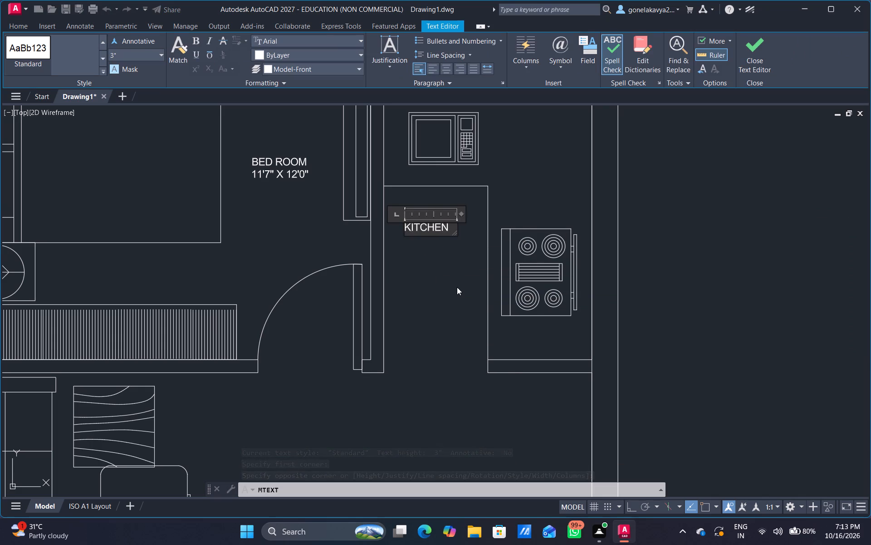
key("Return")
type("6'")
type("0\" X")
key("space")
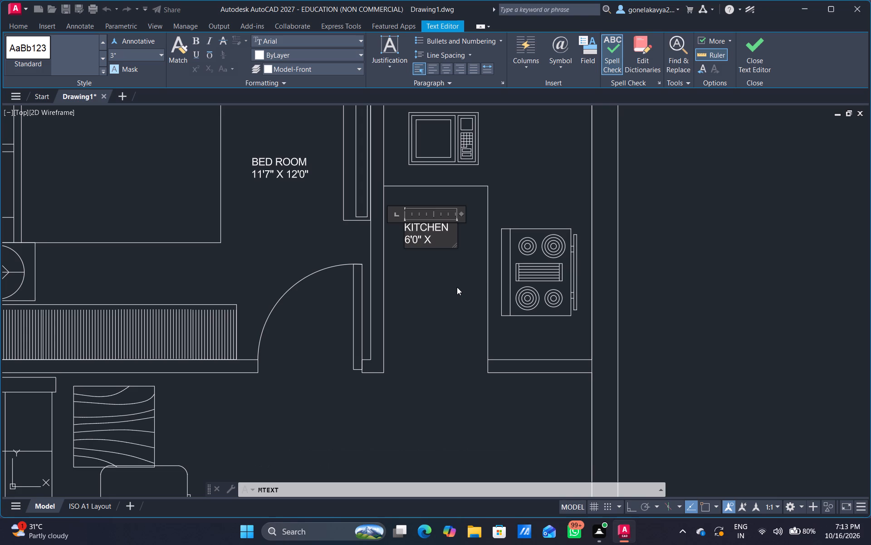
type("8'0\"")
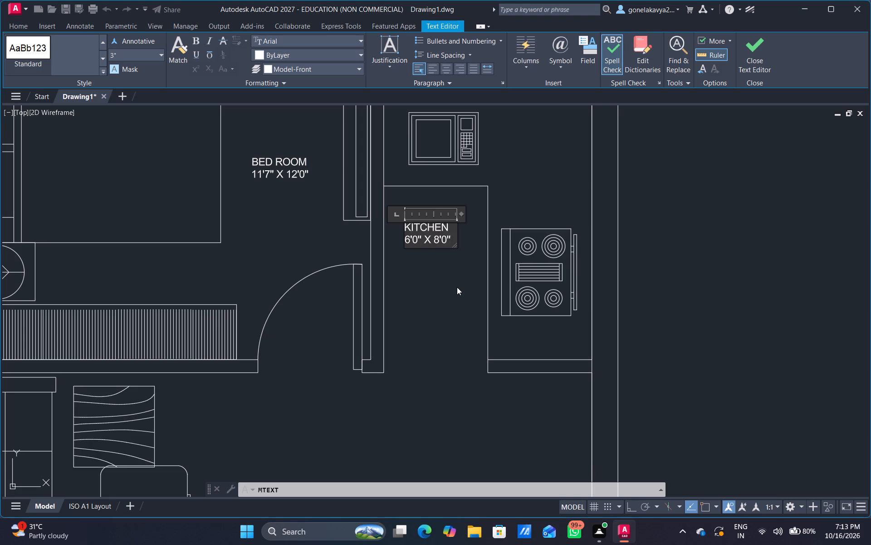
left_click(457, 287)
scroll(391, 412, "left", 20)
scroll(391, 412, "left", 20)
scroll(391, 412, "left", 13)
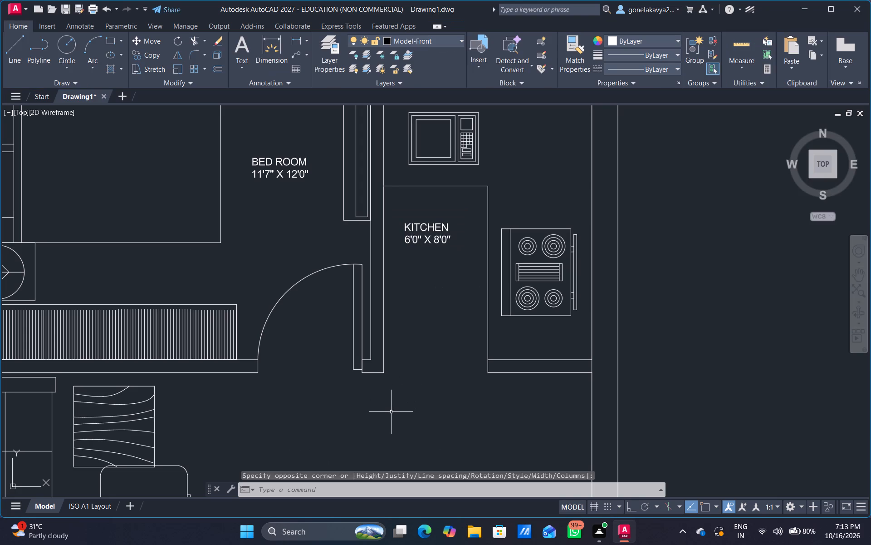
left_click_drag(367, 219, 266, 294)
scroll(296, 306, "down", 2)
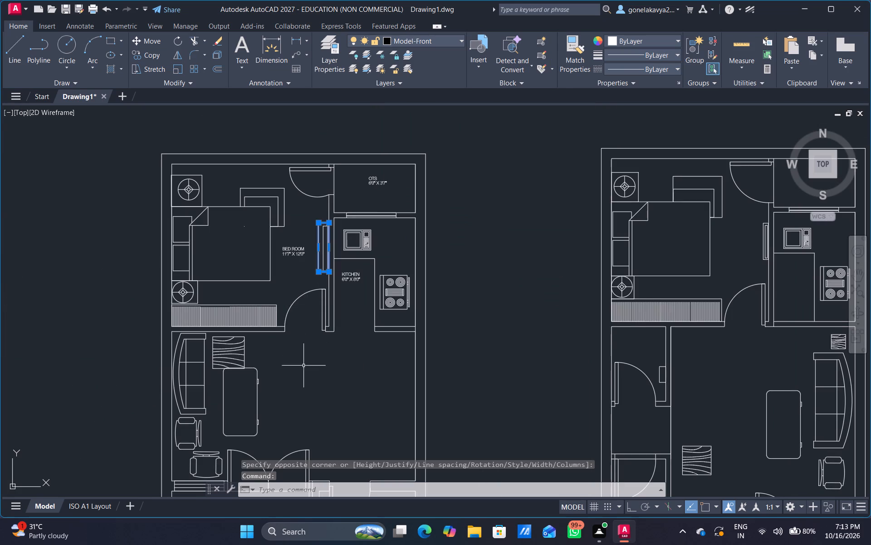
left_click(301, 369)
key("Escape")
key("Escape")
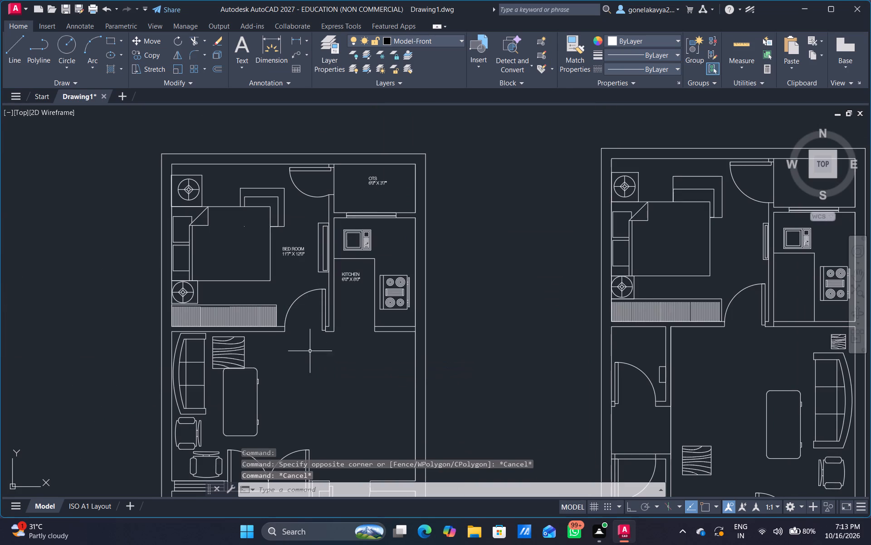
Add a multiline text label "ARCH" in the opening between the left plan's kitchen and the living area below.
middle_click_drag(319, 370, 337, 285)
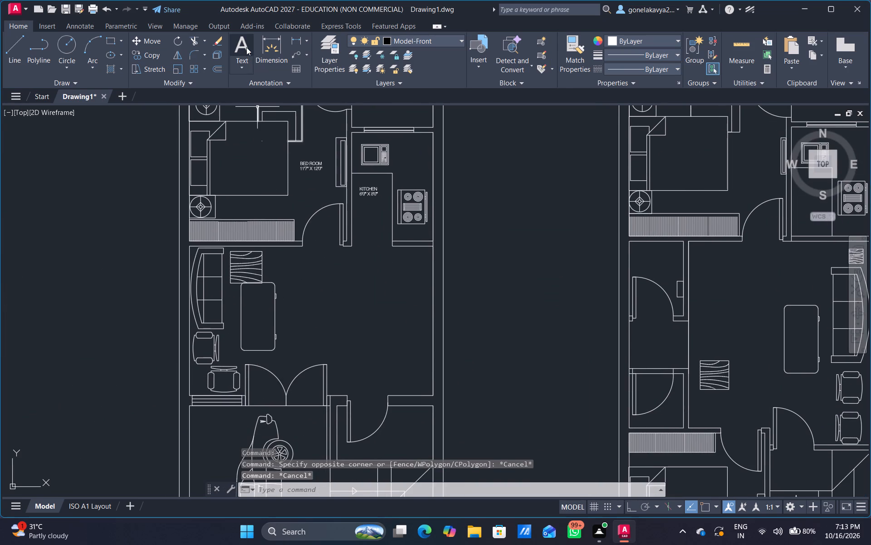
left_click(246, 47)
middle_click_drag(307, 312, 298, 238)
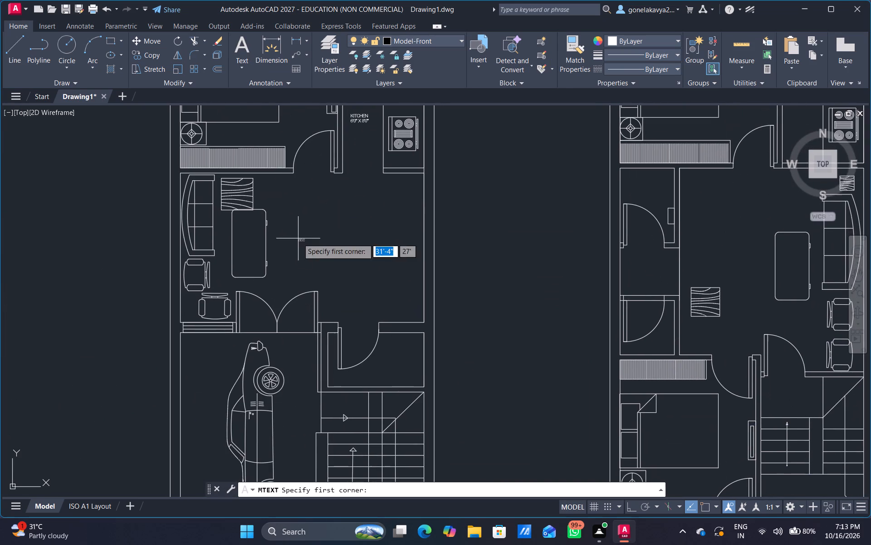
scroll(360, 177, "up", 2)
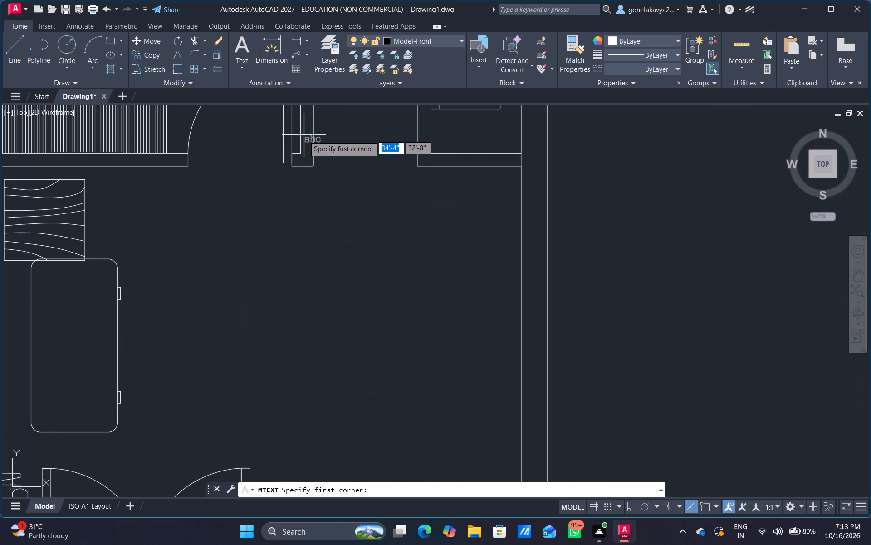
left_click_drag(321, 147, 328, 178)
left_click(382, 167)
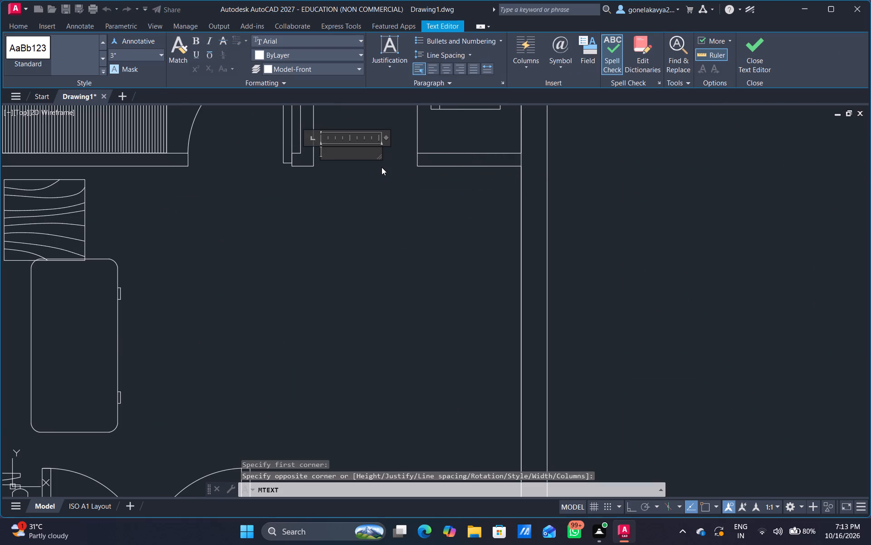
type("AR")
key("v")
key("BackSpace")
type("CH")
key("Return")
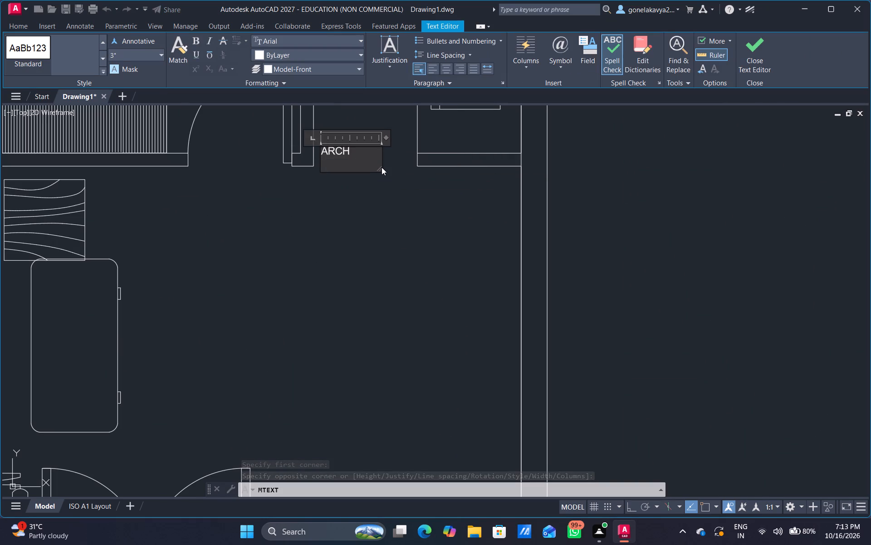
left_click_drag(373, 216, 367, 226)
Add a two-line multiline text label "LOBBYHALL" and "17'6" X 11'0"" in the left plan's living area, beside the table.
scroll(327, 294, "down", 1)
key("space")
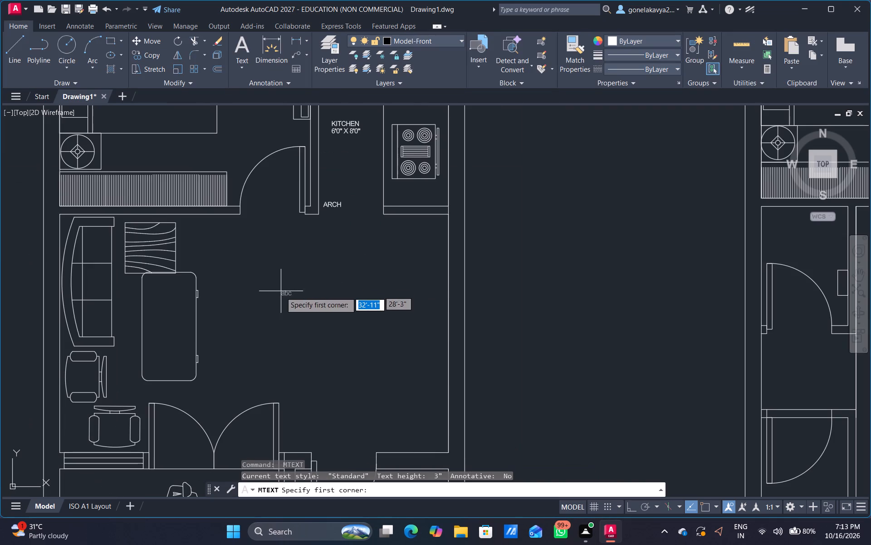
middle_click_drag(286, 293, 303, 233)
left_click_drag(254, 235, 248, 306)
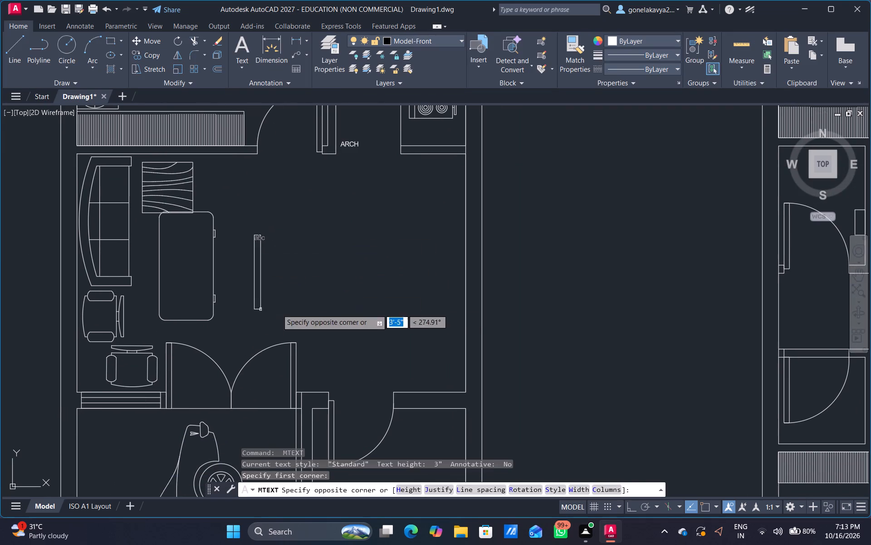
left_click(341, 307)
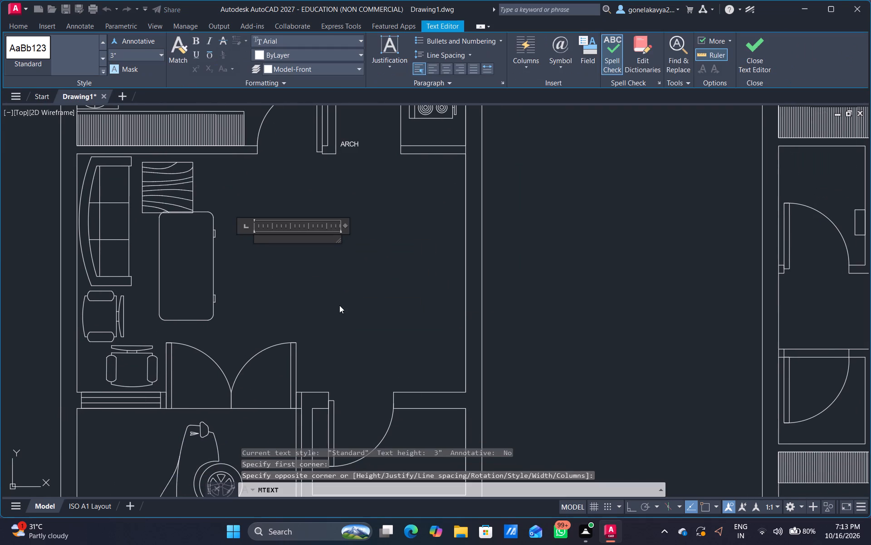
type("LO")
type("BB")
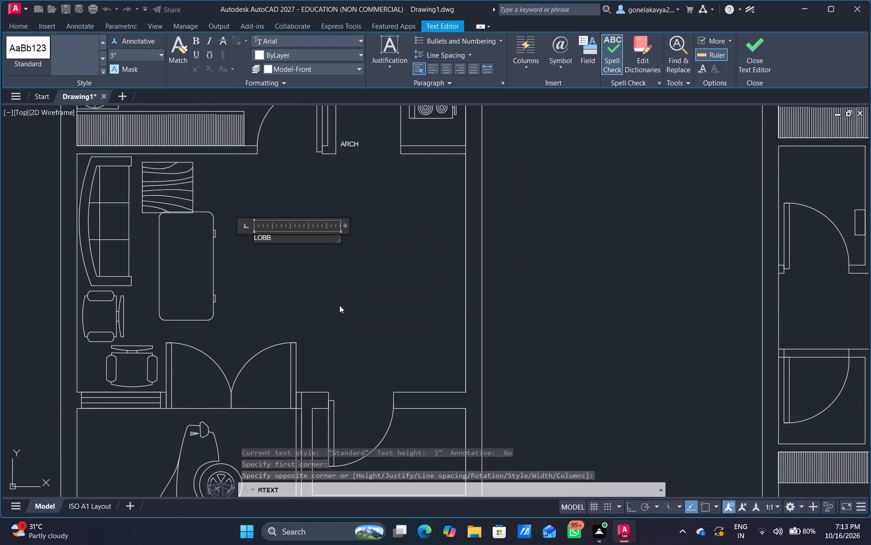
key("y")
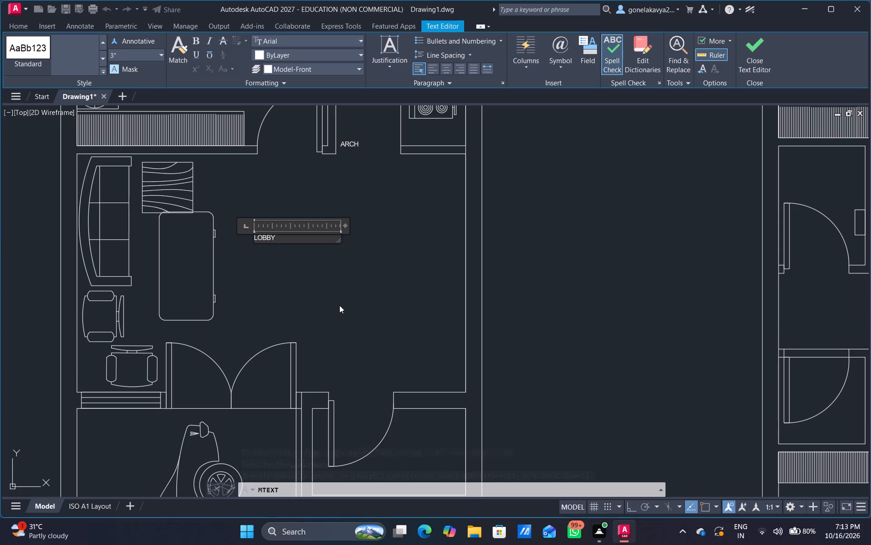
type("HAS")
key("l")
key("BackSpace")
key("BackSpace")
type("LL")
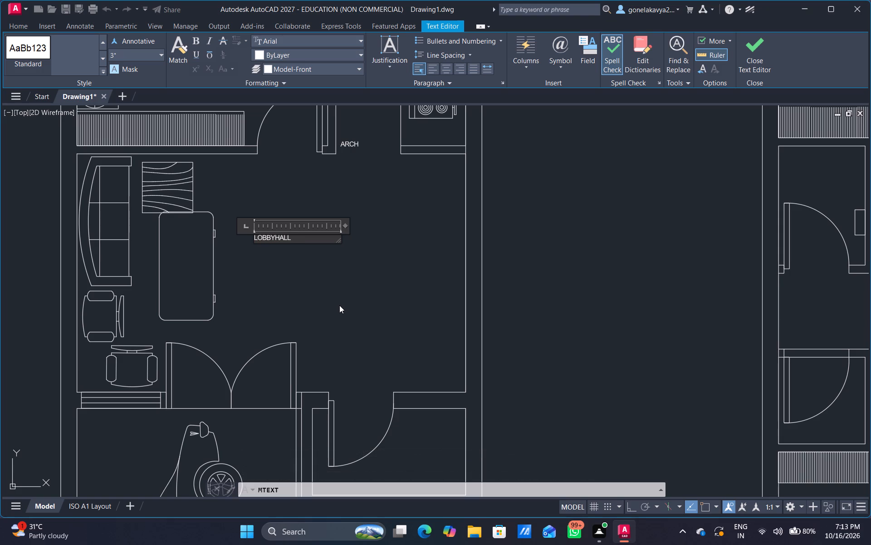
key("Return")
type("17'")
type("6\" X")
key("space")
type("11'0\"")
left_click(339, 305)
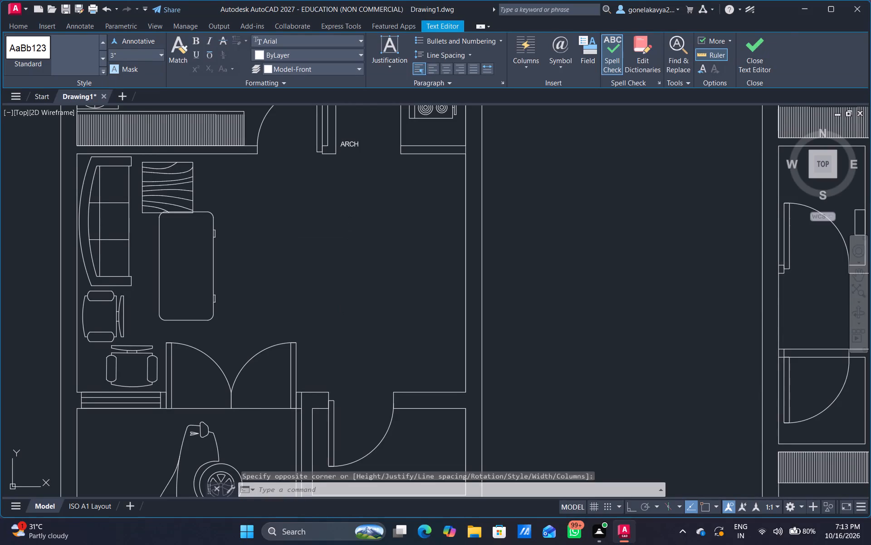
Add a two-line multiline text label "TOILET" and "7'1" X 4'0"" in the small room above the left plan's staircase.
scroll(339, 305, "down", 1)
middle_click_drag(339, 305, 384, 141)
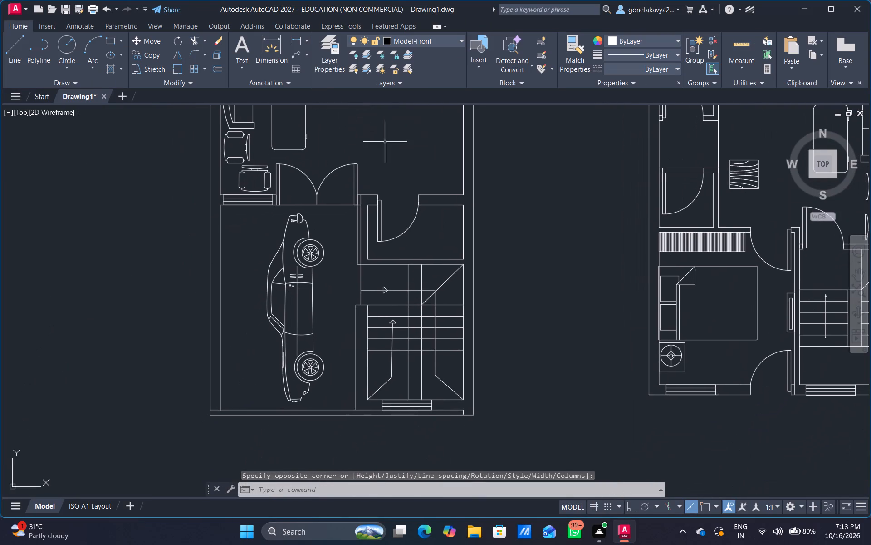
scroll(431, 245, "up", 1)
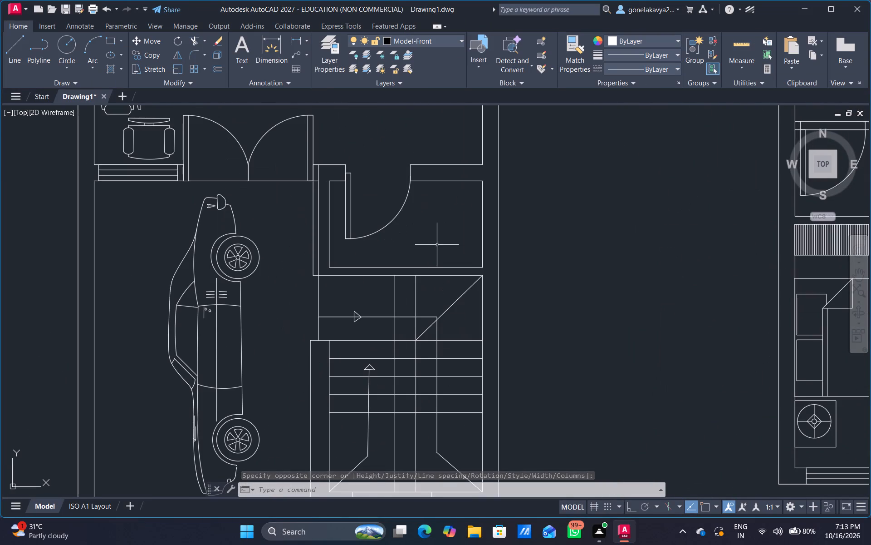
middle_click_drag(437, 245, 329, 341)
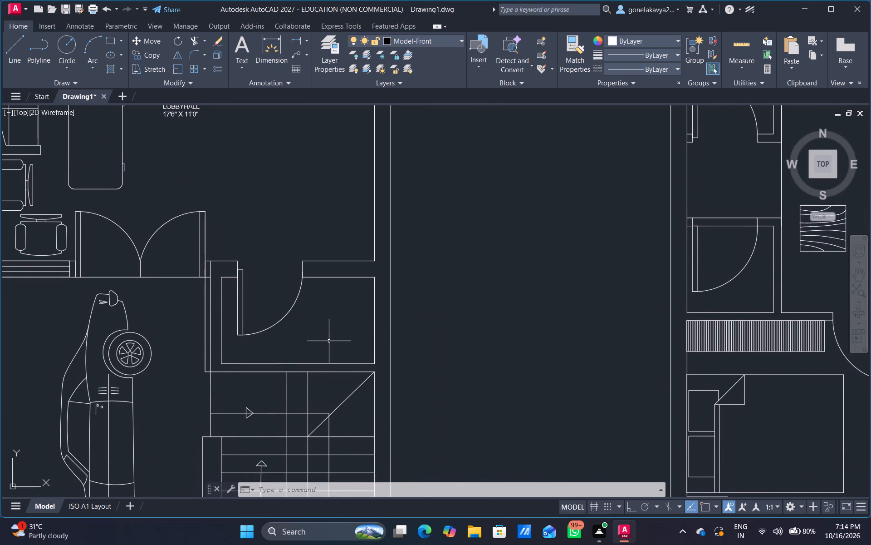
middle_click_drag(329, 341, 324, 303)
key("space")
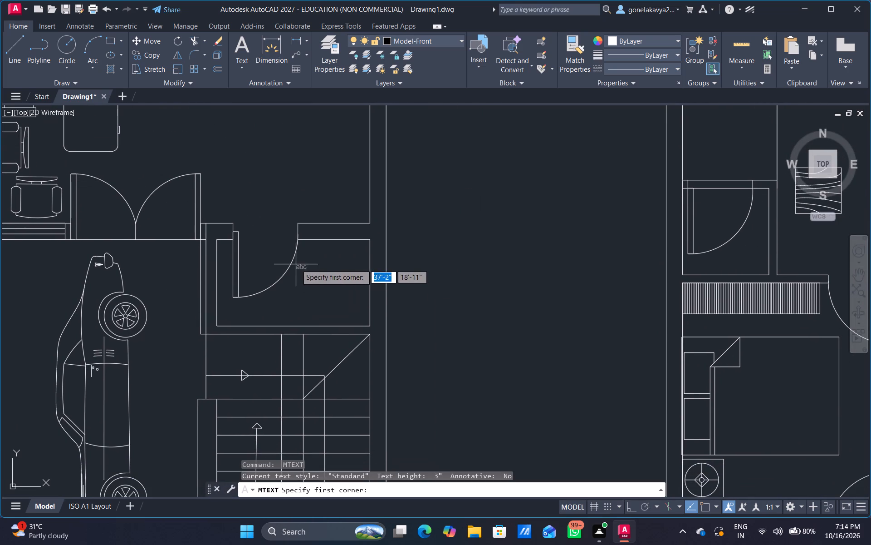
left_click_drag(308, 272, 302, 303)
left_click(350, 295)
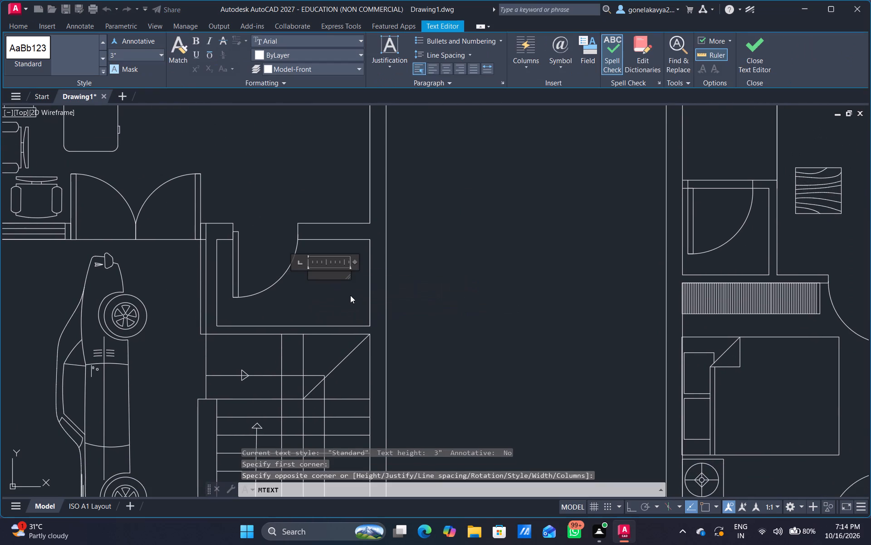
type("TOILET")
key("Return")
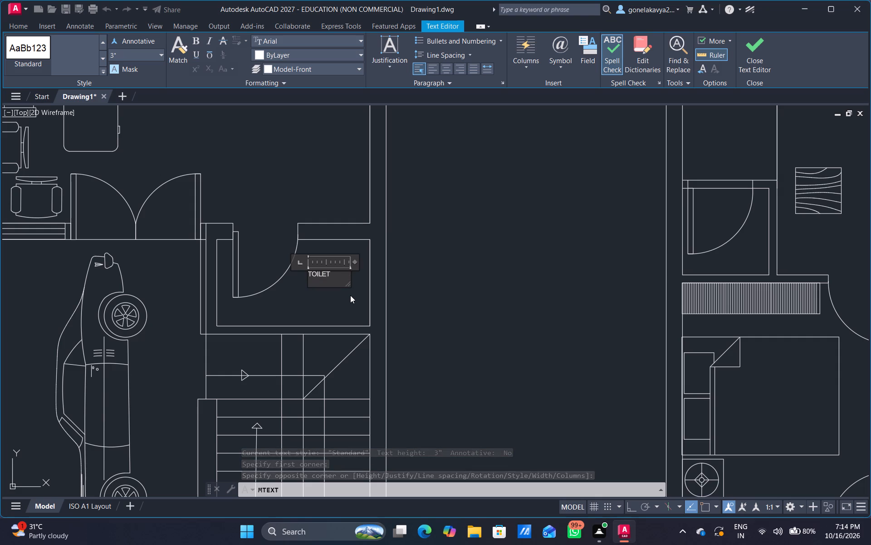
type("7'1")
type("\" X 4'0\"")
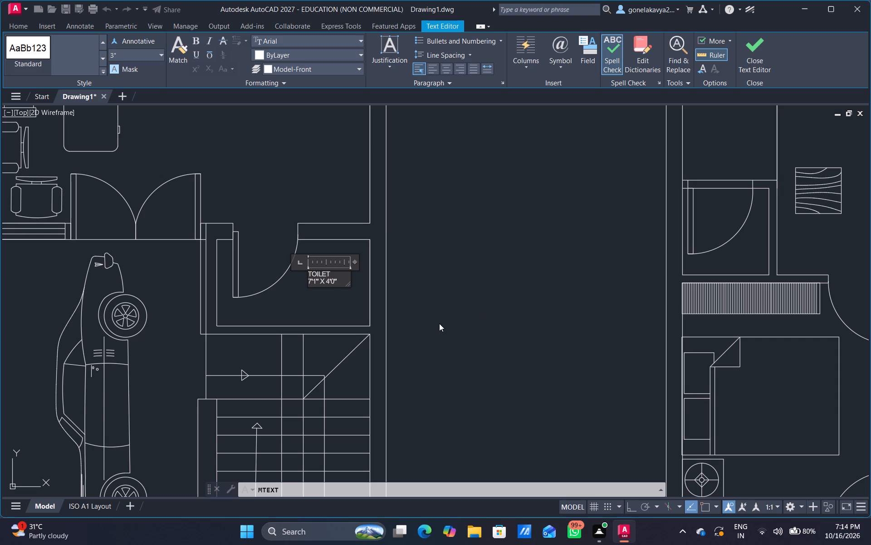
left_click(438, 324)
Add a multiline text label "MAIN GATE" beside the front of the car, near the bottom wall of the left plan's parking area.
scroll(433, 335, "down", 1)
middle_click_drag(433, 335, 479, 130)
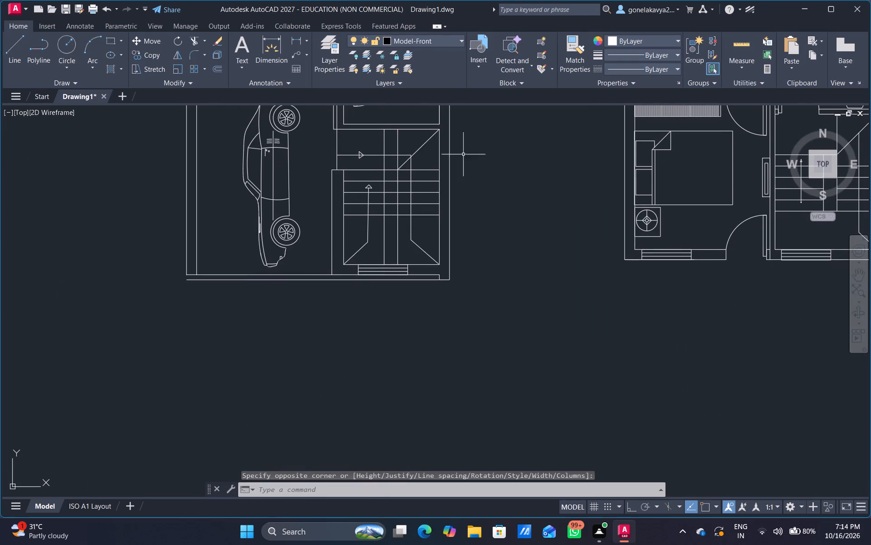
middle_click_drag(352, 167, 396, 274)
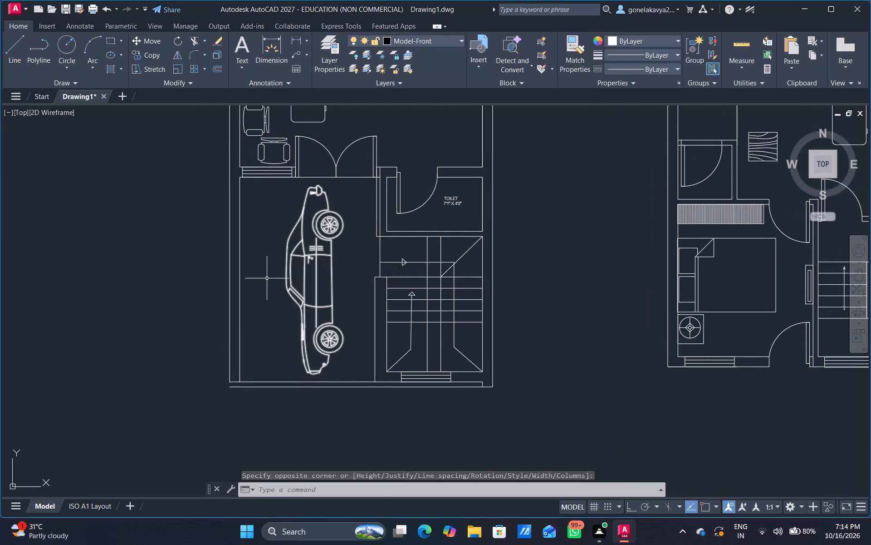
middle_click_drag(265, 290, 319, 234)
scroll(312, 244, "up", 1)
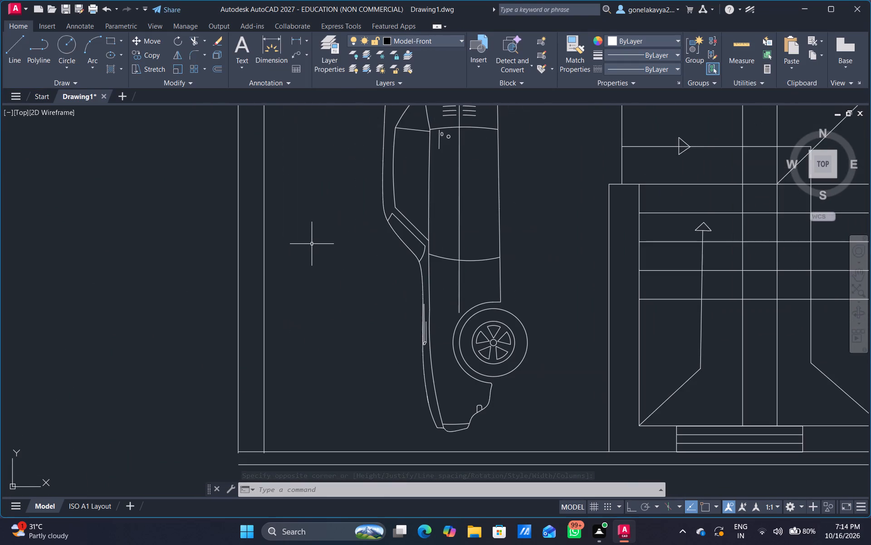
scroll(312, 244, "up", 1)
middle_click_drag(309, 311, 303, 235)
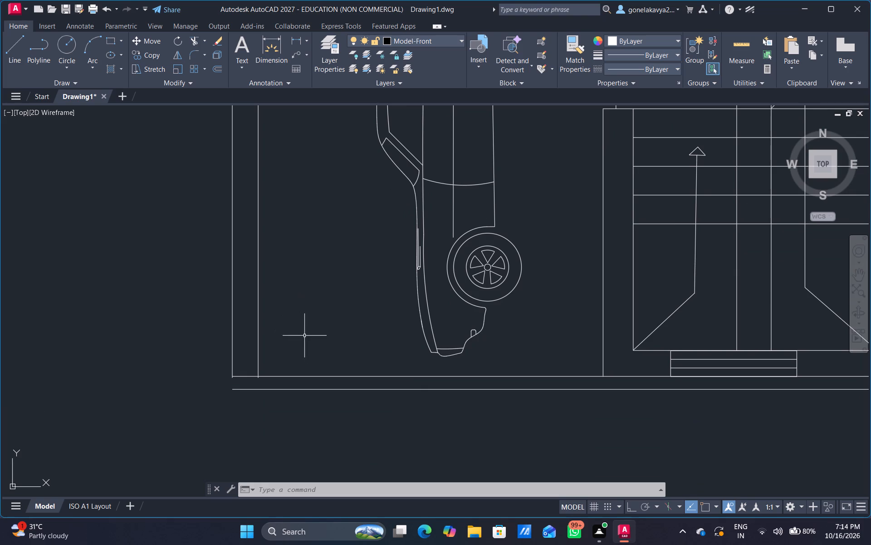
left_click_drag(308, 329, 377, 361)
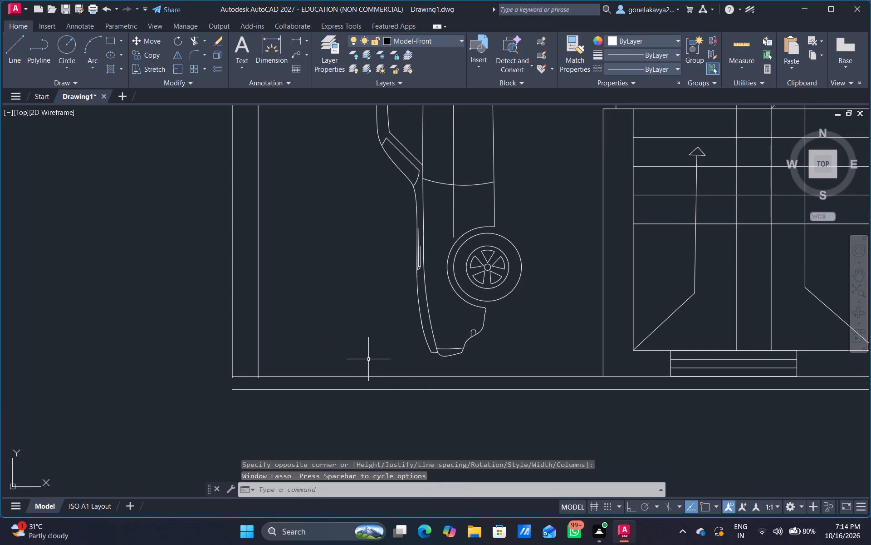
key("space")
left_click_drag(318, 323, 383, 372)
left_click(383, 372)
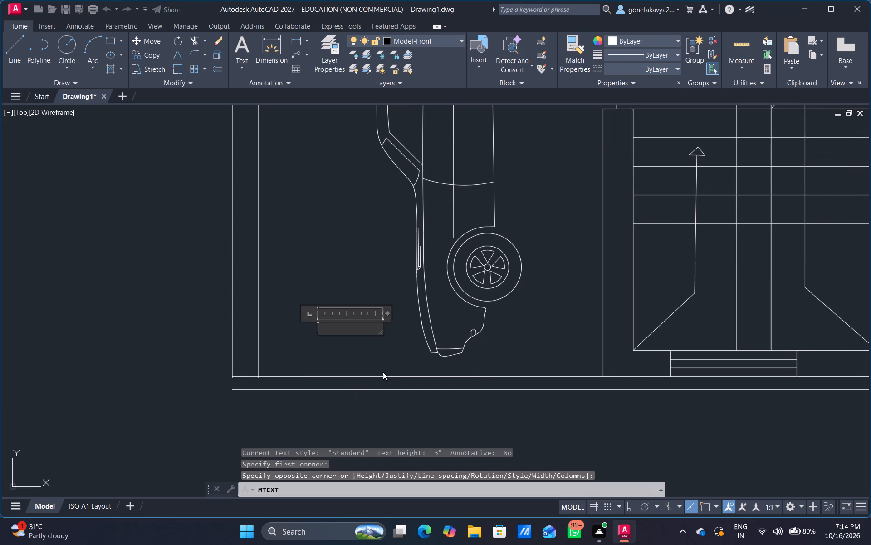
type("MA")
type("IN")
key("space")
type("GATE")
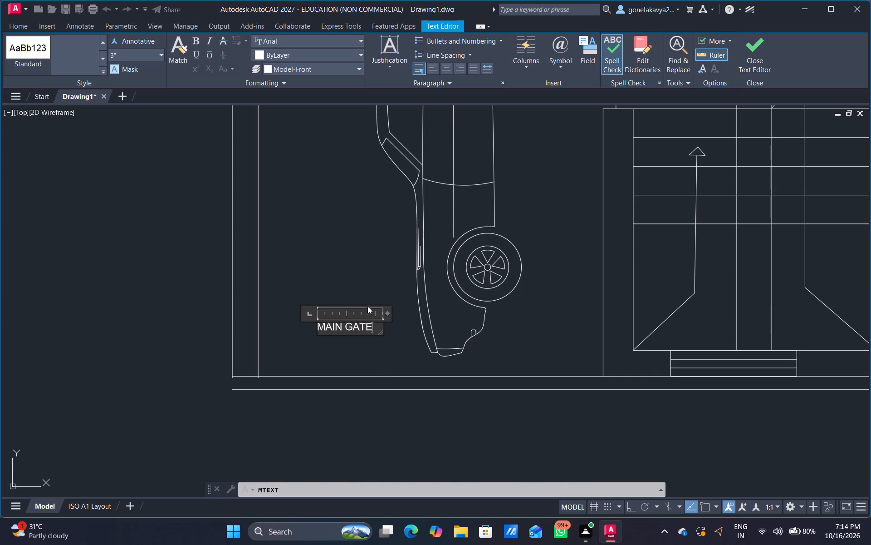
middle_click(355, 282)
left_click(355, 282)
Add a two-line multiline text label "PARKING" and "10'0" X 15'6"" between the left plan's outer side wall and the car.
middle_click_drag(357, 254, 323, 413)
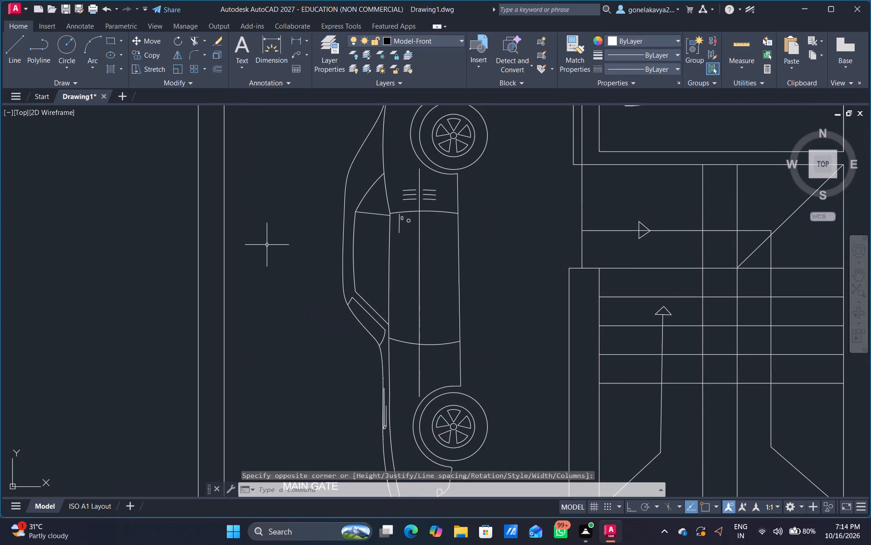
left_click_drag(258, 238, 303, 290)
key("space")
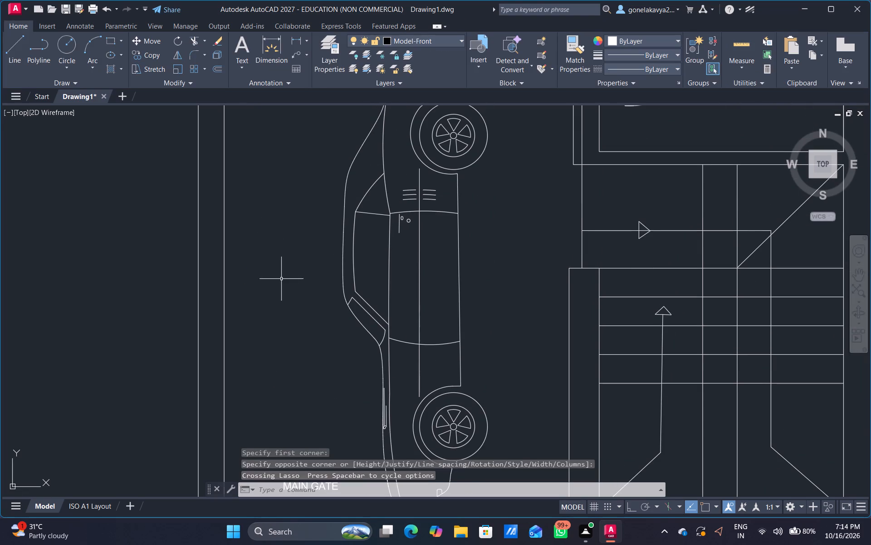
left_click_drag(269, 250, 327, 309)
left_click(327, 309)
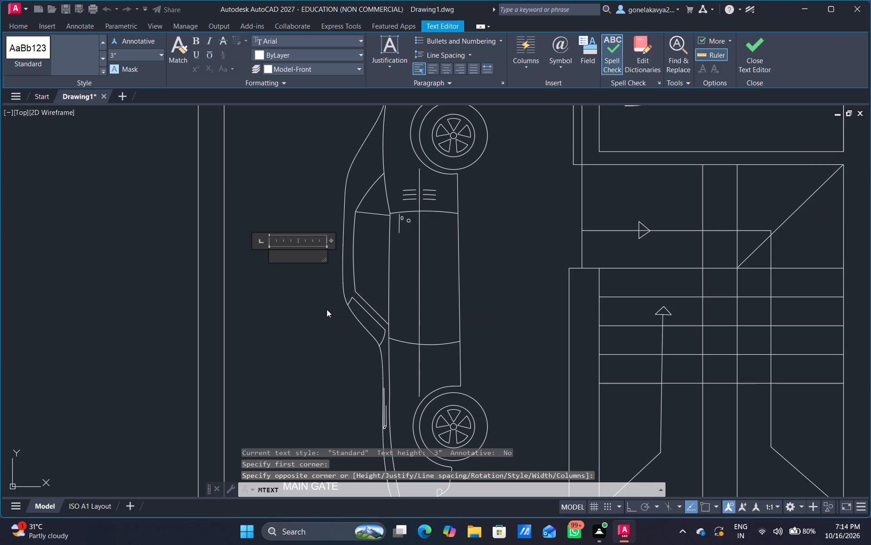
type("PARKING")
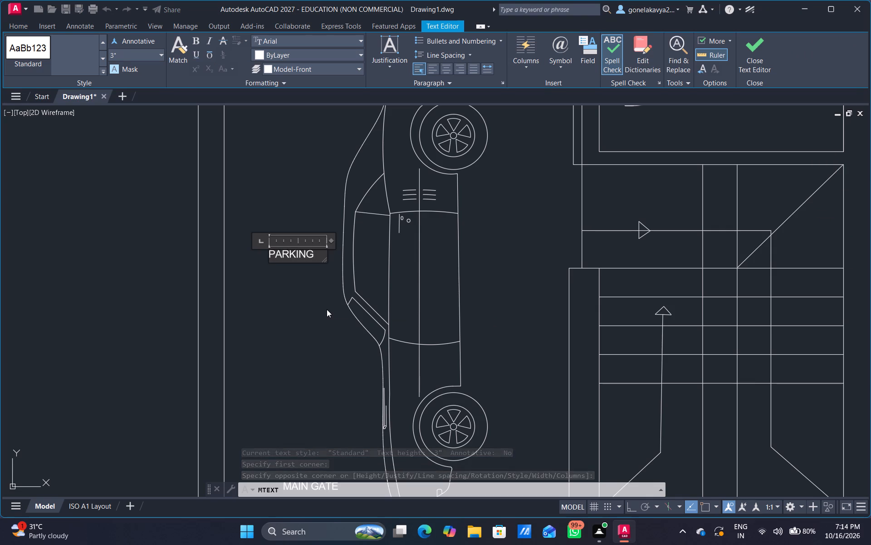
key("Return")
type("10'0\" X 15'6\"")
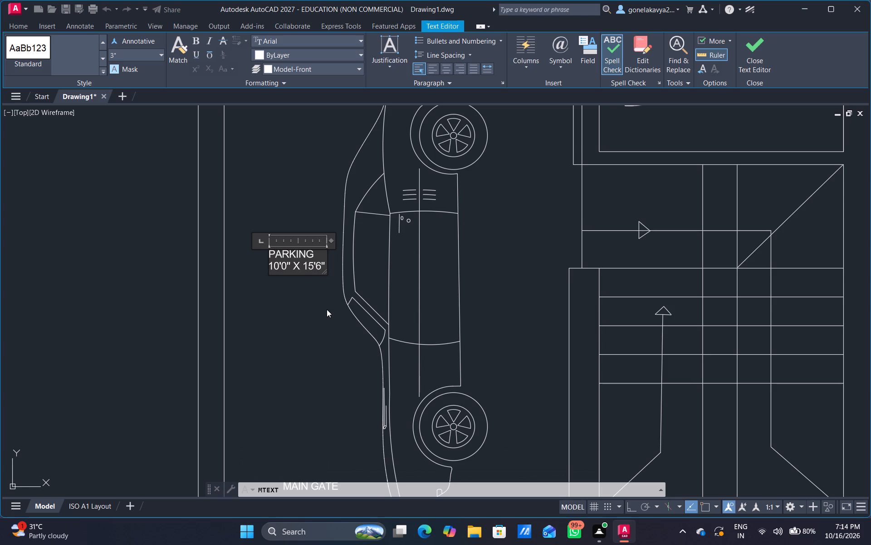
left_click(314, 325)
Extend the parking area's two vertical side-wall lines down to the outermost bottom wall line at the left plan's corner.
scroll(304, 348, "down", 1)
middle_click_drag(304, 348, 304, 248)
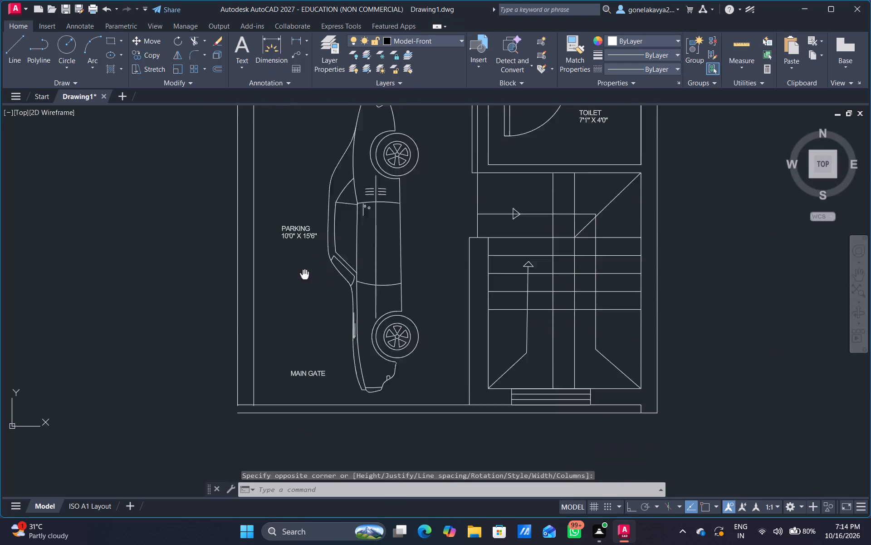
middle_click_drag(304, 248, 283, 183)
scroll(257, 274, "up", 2)
middle_click_drag(257, 274, 249, 305)
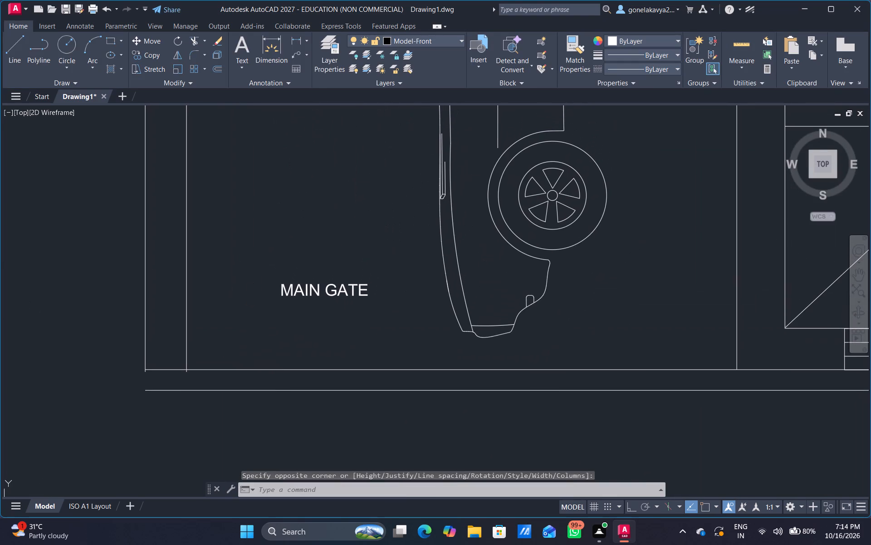
key("Escape")
type("EX")
key("space")
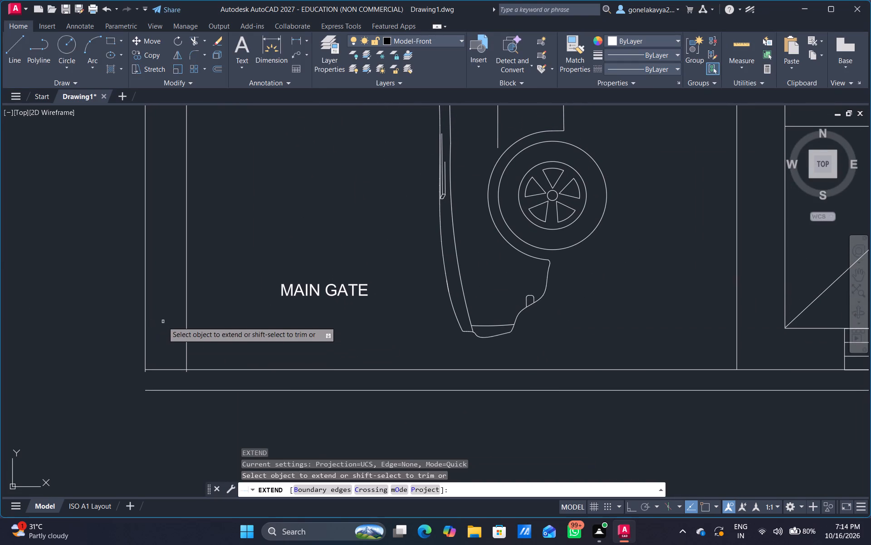
left_click(146, 342)
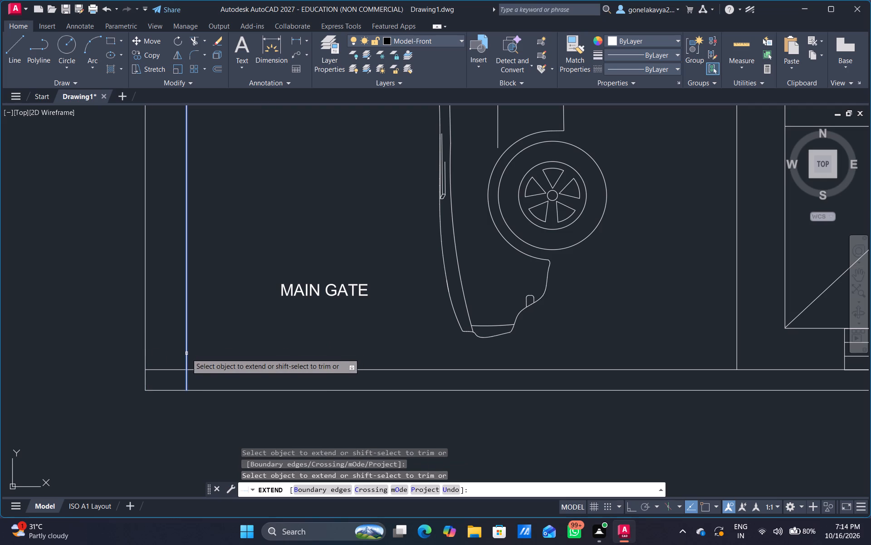
left_click(186, 353)
key("Escape")
Trim the overlapping inner wall line ends at the parking area's lower corner to leave a clean wall corner.
key("t")
key("r")
key("space")
left_click_drag(166, 363, 174, 385)
left_click_drag(180, 380, 206, 380)
scroll(209, 380, "down", 2)
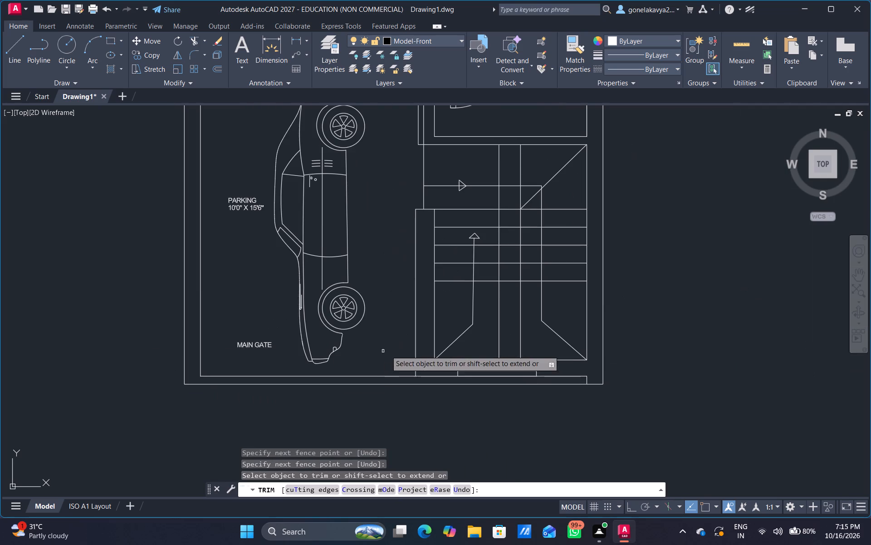
Add a multiline text label "UP" at the left plan's staircase entry, beside the start of the horizontal direction arrow.
middle_click_drag(405, 349, 265, 330)
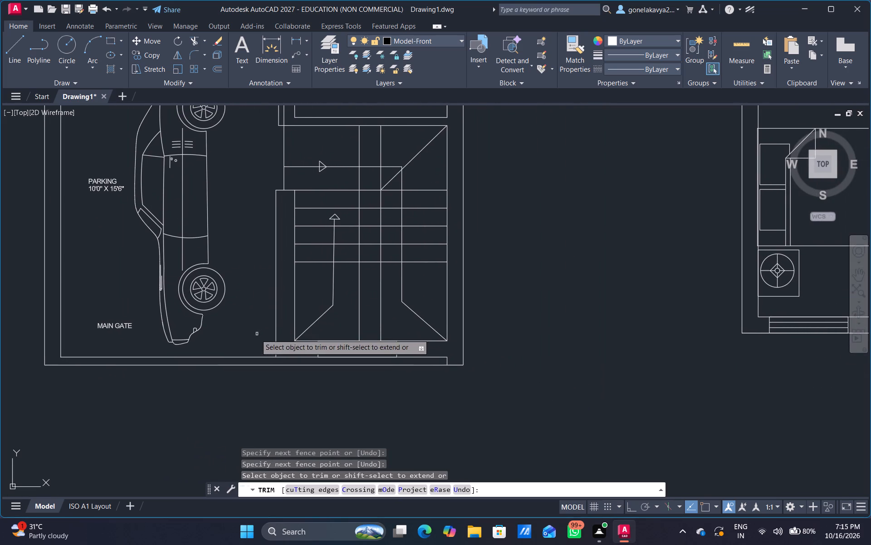
scroll(153, 381, "down", 1)
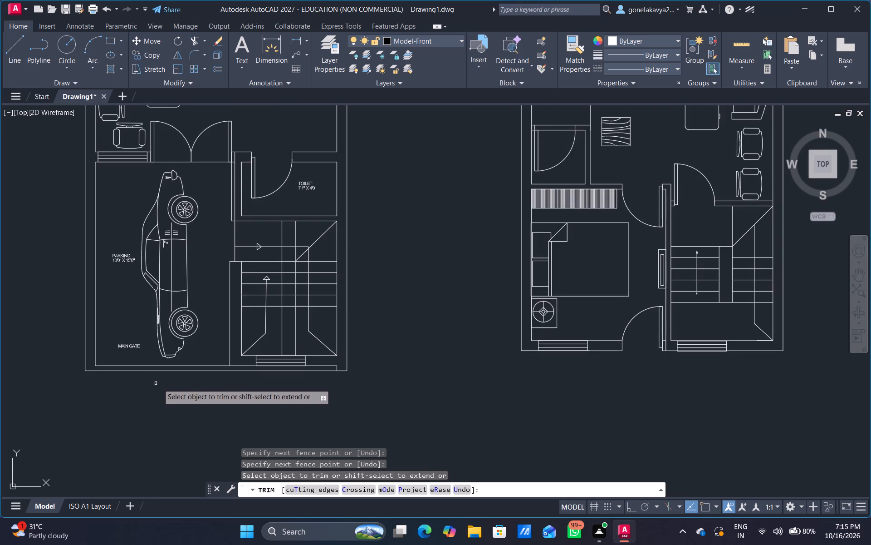
middle_click_drag(289, 396, 263, 441)
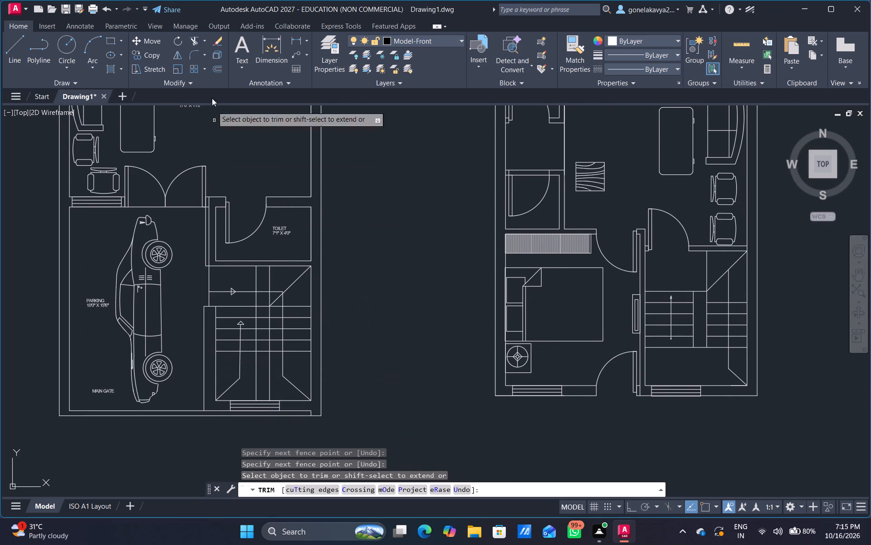
left_click_drag(240, 44, 238, 64)
scroll(184, 275, "up", 3)
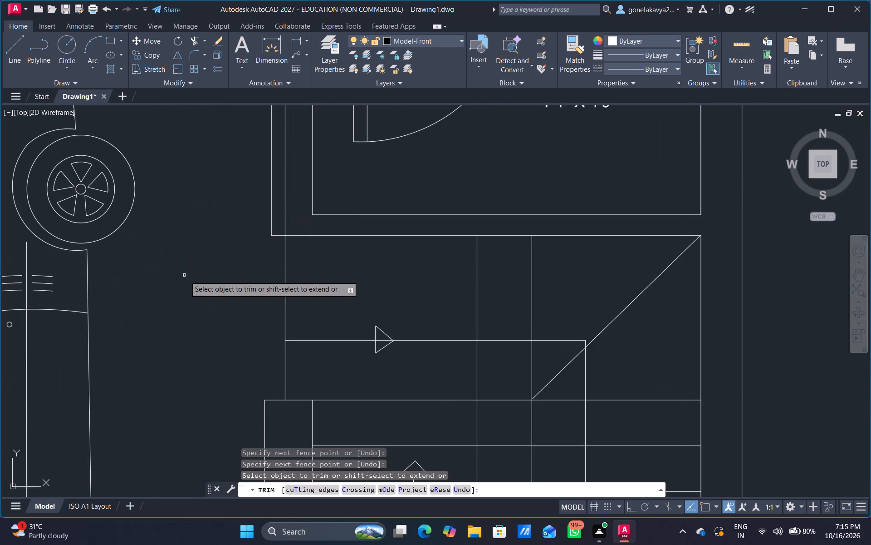
left_click(244, 43)
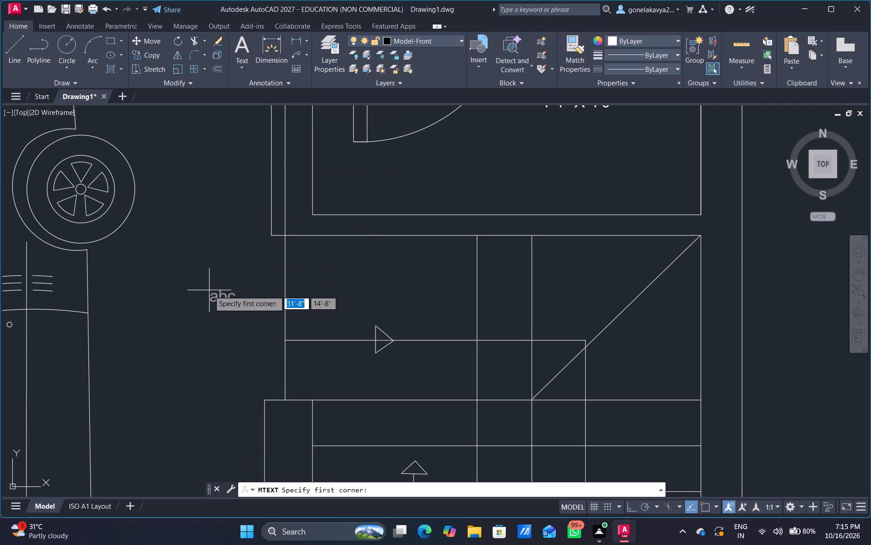
left_click_drag(246, 307, 257, 359)
left_click(282, 351)
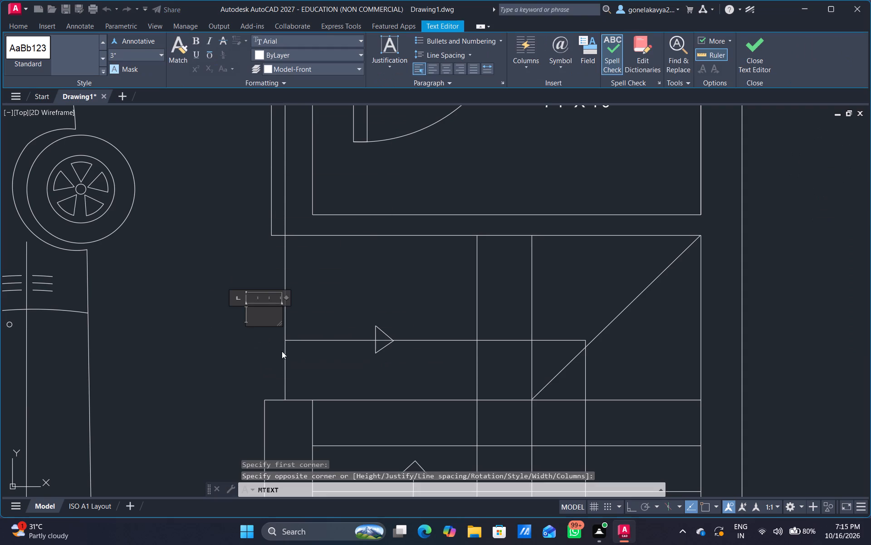
type("UP")
middle_click_drag(431, 368, 338, 128)
middle_click_drag(343, 398, 338, 150)
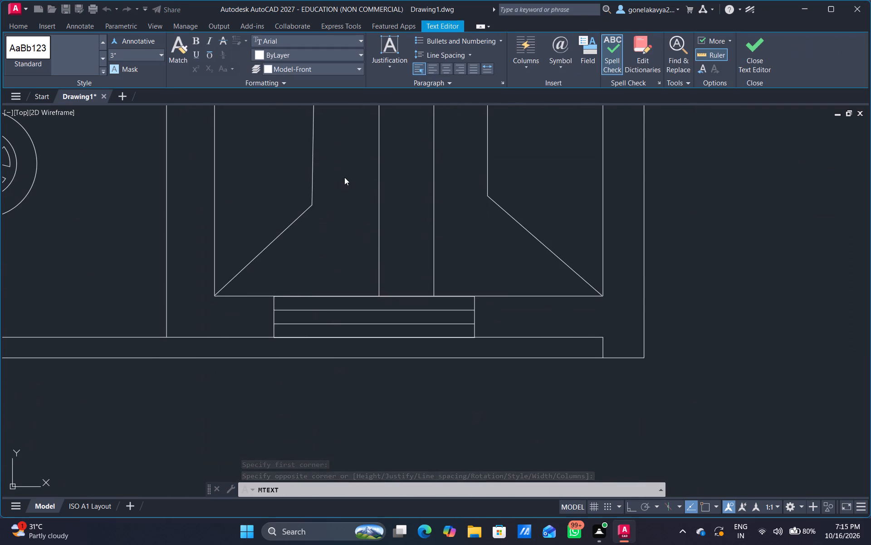
scroll(344, 177, "down", 1)
middle_click_drag(349, 188, 306, 299)
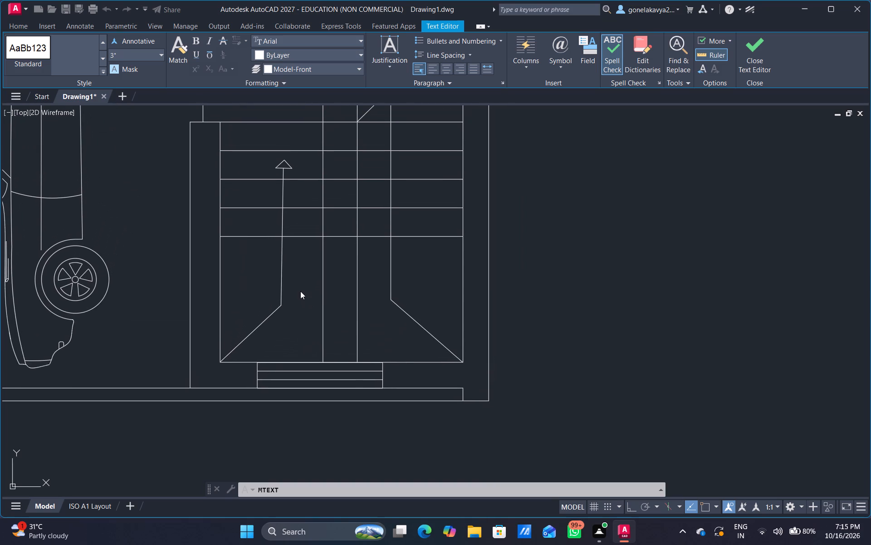
key("space")
middle_click_drag(302, 292, 343, 56)
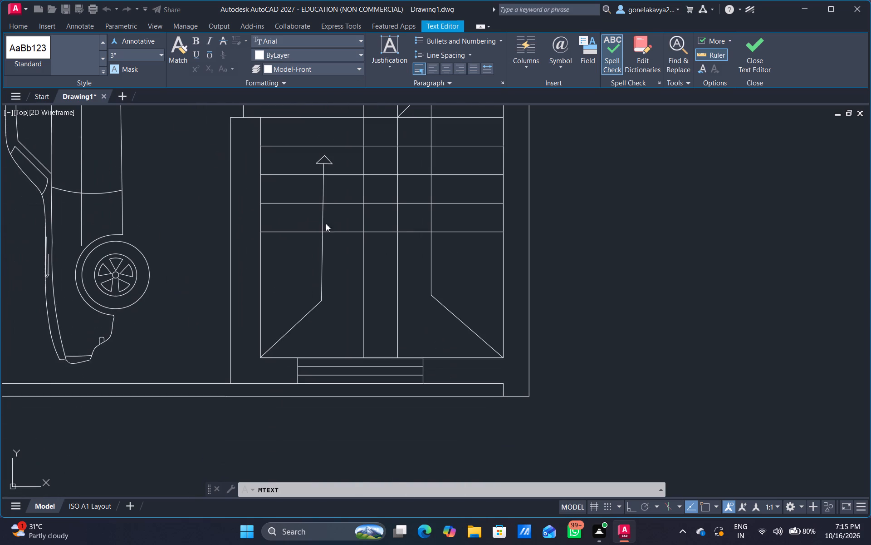
left_click(340, 271)
Add a two-line multiline text label "STAIRCASE" and "7'1" X10'0"" on the lower landing of the left plan's staircase.
left_click_drag(337, 263, 375, 307)
key("space")
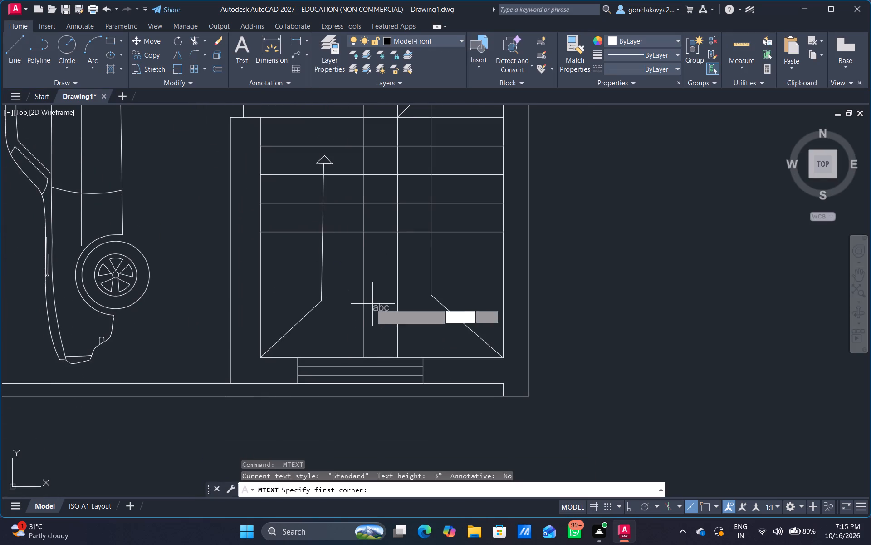
left_click_drag(349, 270, 378, 313)
left_click(403, 307)
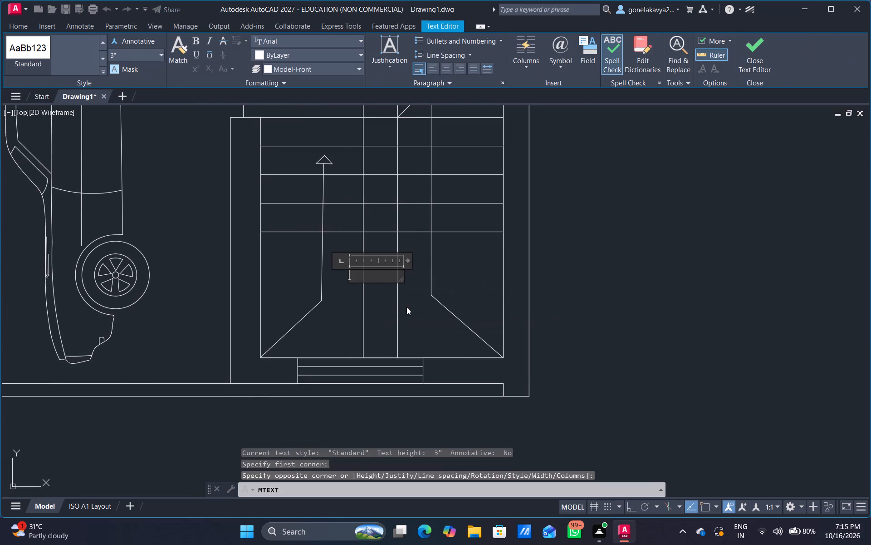
type("ST")
type("AIRCASE")
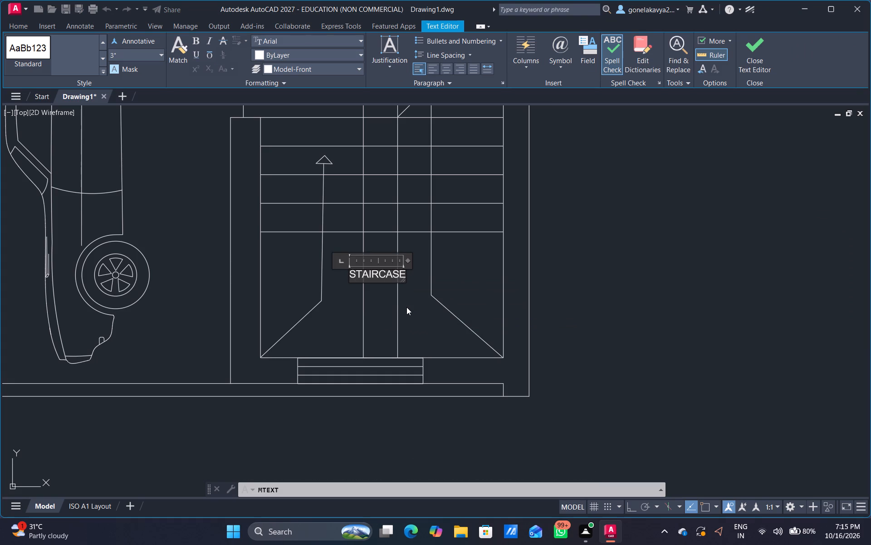
key("Return")
type("7'0")
key("BackSpace")
type("1\" X")
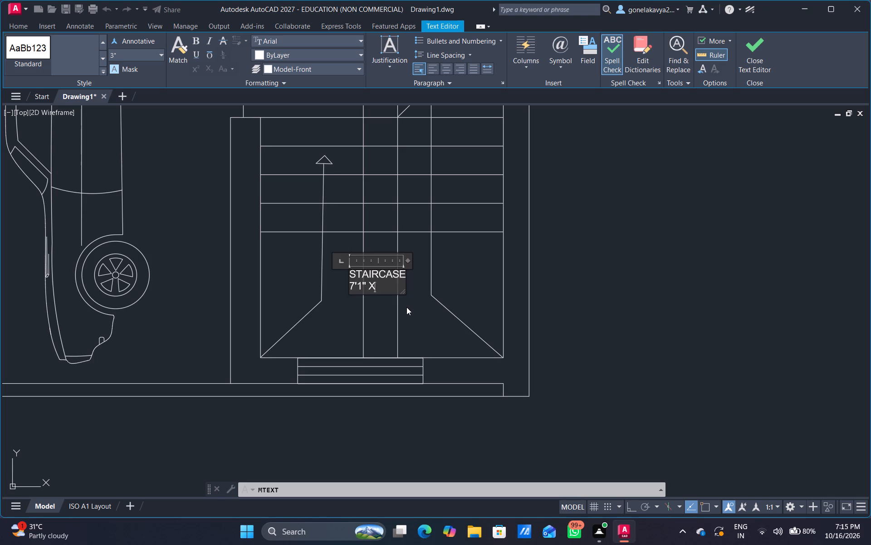
type("10'0\"")
left_click(481, 301)
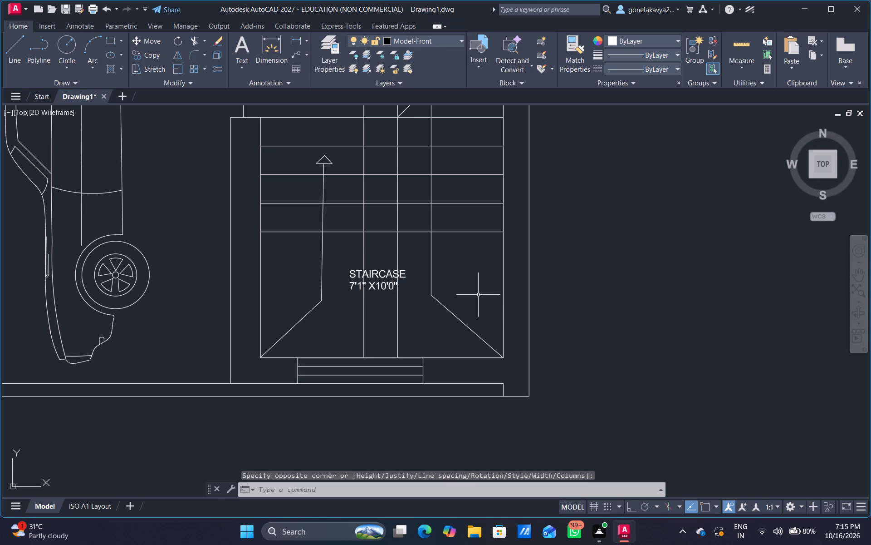
Insert the "Dining Set - 36 x 72 in." block from the Home - Space Planner library into the empty space beside the left plan.
scroll(477, 291, "down", 2)
middle_click_drag(477, 290, 434, 478)
scroll(387, 239, "down", 1)
middle_click_drag(387, 239, 382, 270)
scroll(382, 277, "up", 2)
scroll(392, 281, "down", 1)
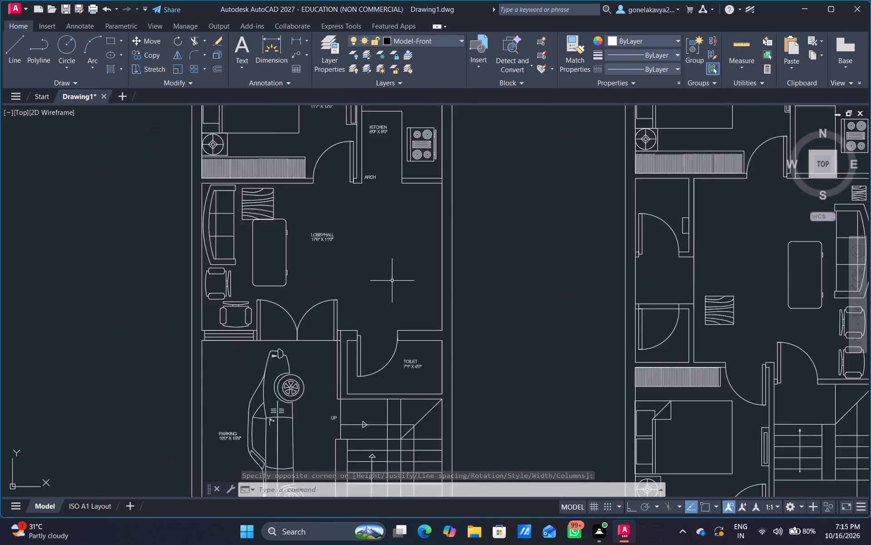
scroll(392, 281, "down", 1)
key("ctrl+w")
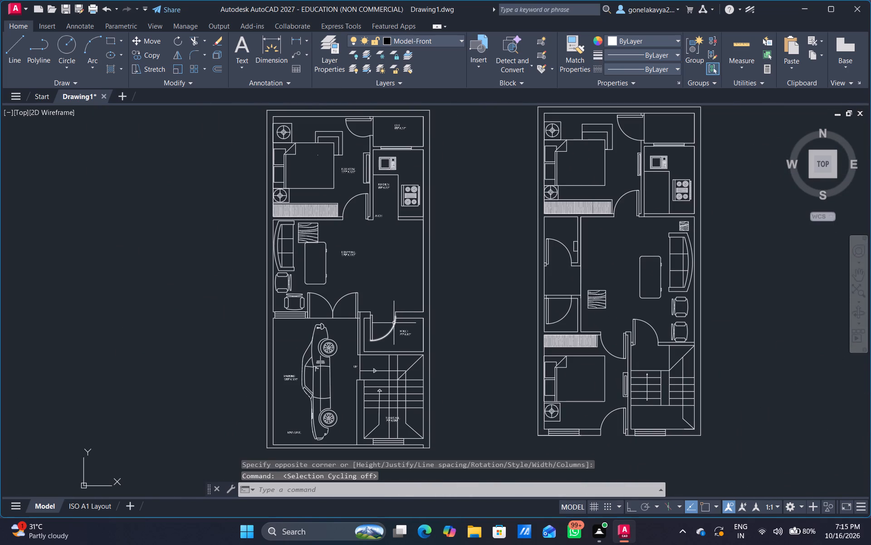
key("ctrl+2")
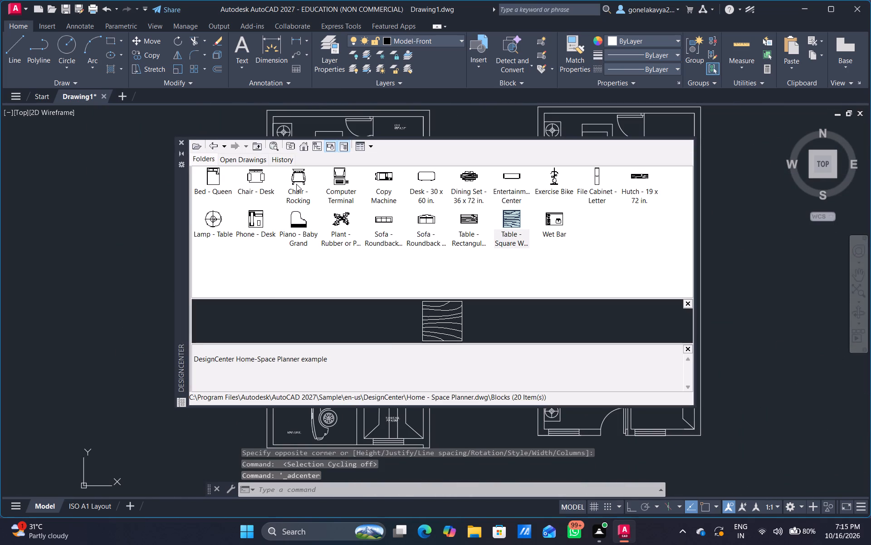
left_click_drag(469, 175, 469, 188)
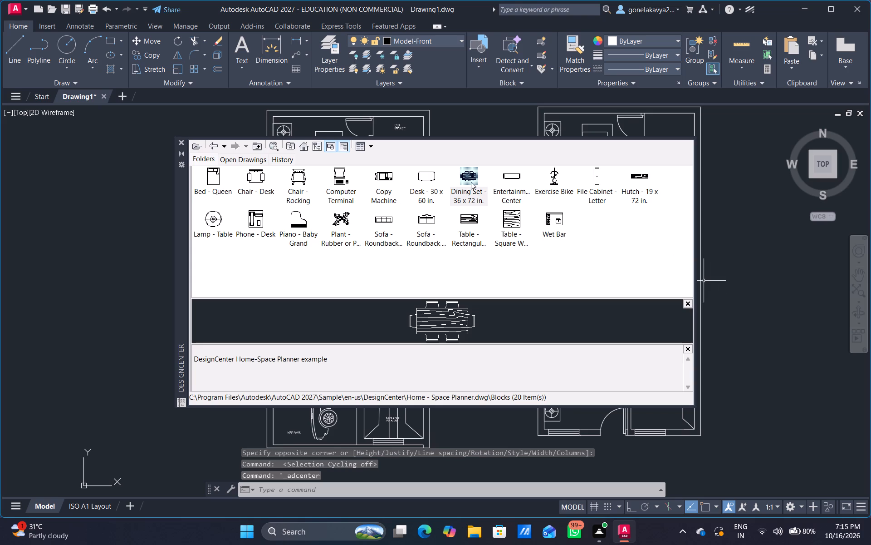
left_click_drag(471, 182, 144, 263)
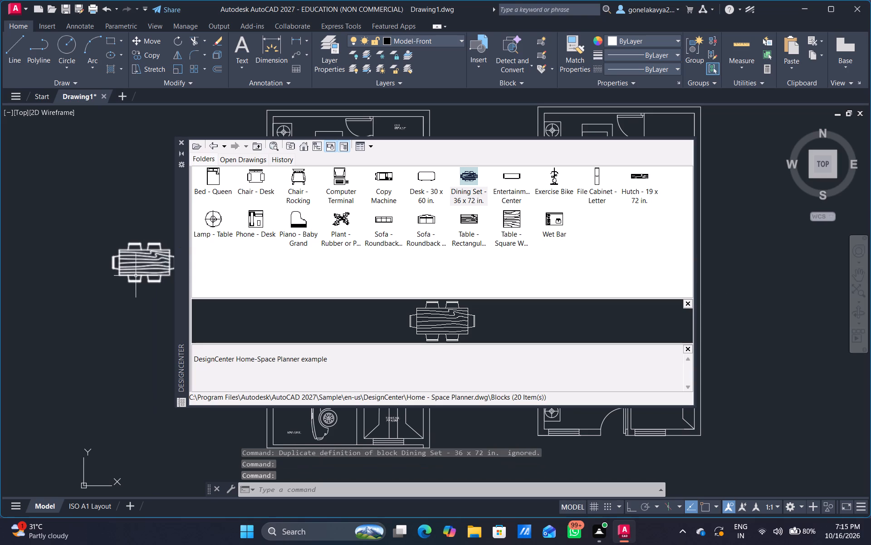
key("Escape")
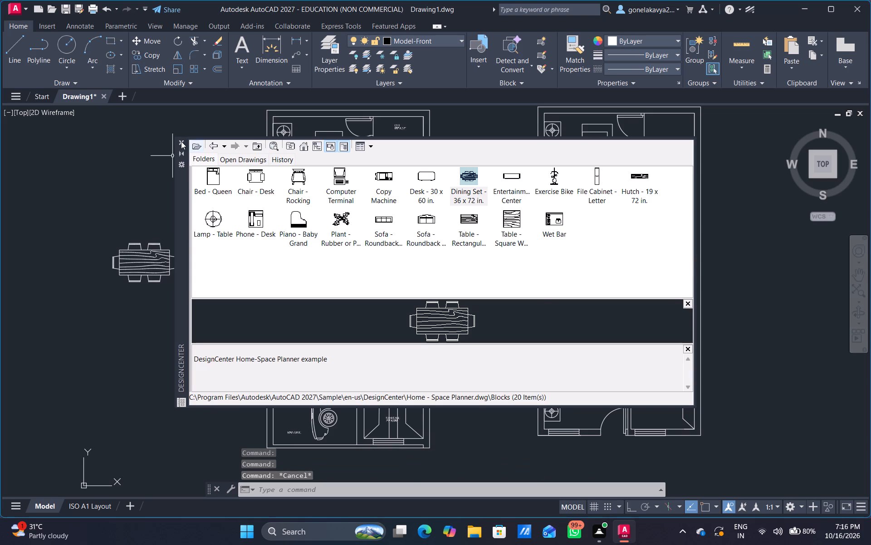
left_click(181, 141)
Copy the dining set to a spot directly below the original, outside the left plan.
left_click(150, 252)
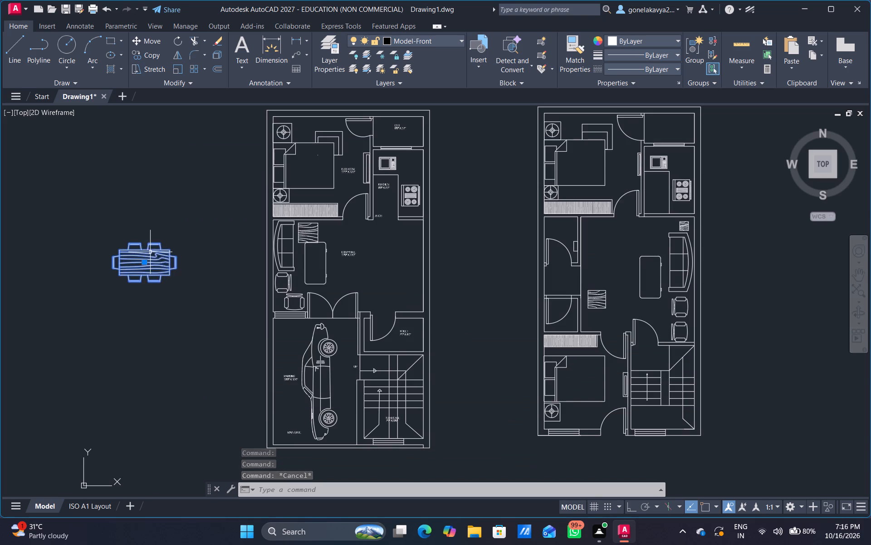
right_click(155, 268)
left_click(237, 338)
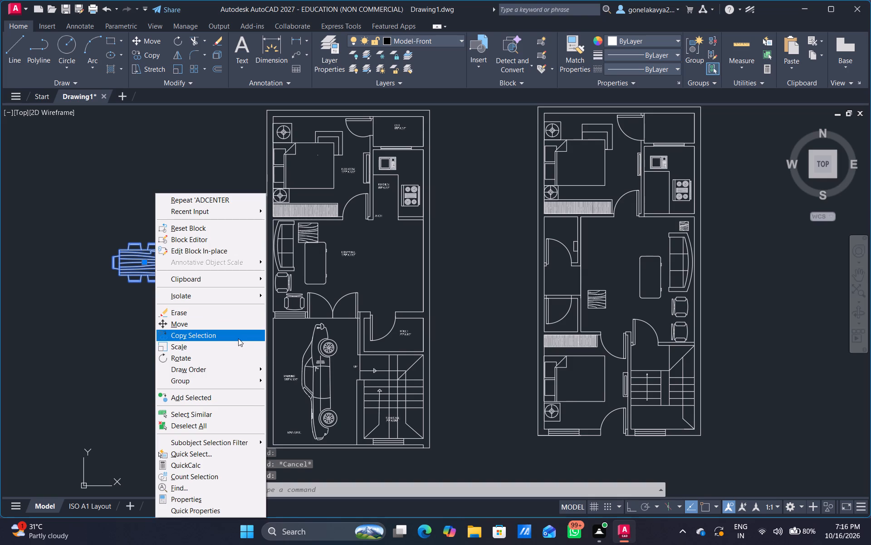
right_click(198, 322)
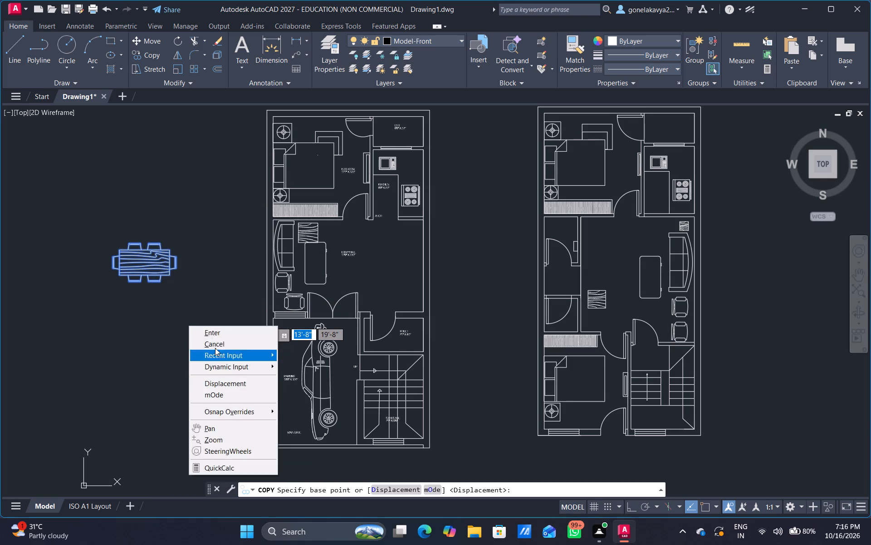
left_click(166, 230)
left_click(169, 294)
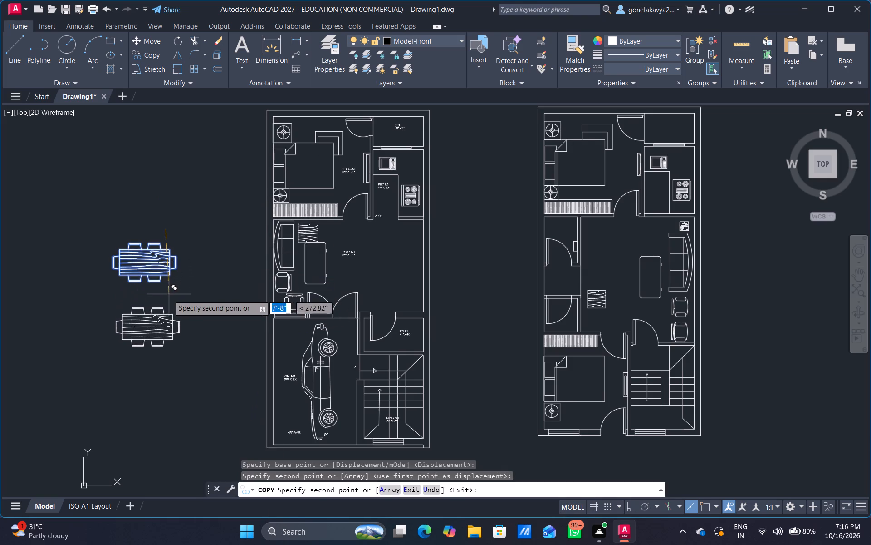
key("Escape")
Rotate the original dining set 90 degrees with Ortho on, so its table stands vertically.
left_click(162, 268)
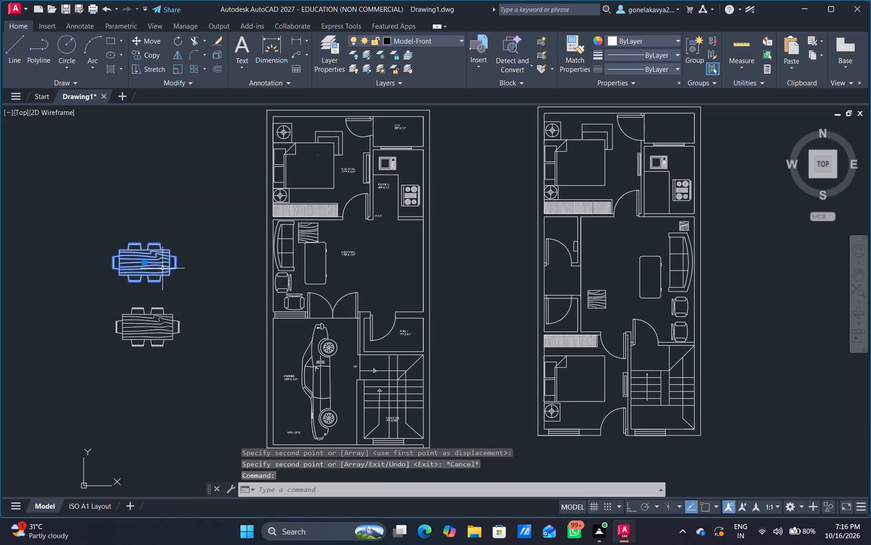
right_click(162, 268)
left_click(211, 356)
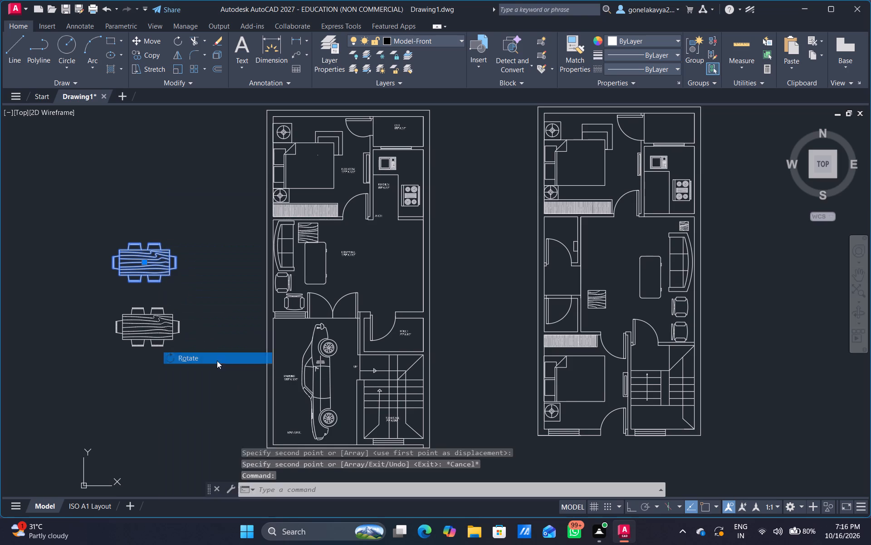
left_click(630, 504)
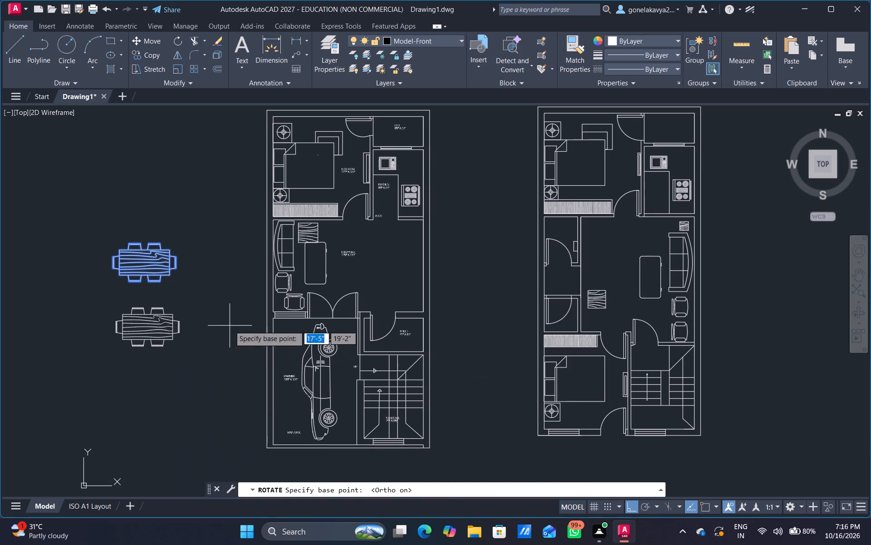
left_click_drag(230, 325, 239, 306)
left_click(250, 280)
Copy the vertical dining set into the left plan's lobby/hall, near the outer side wall opposite the sofa, with Ortho off.
left_click(165, 415)
right_click(168, 414)
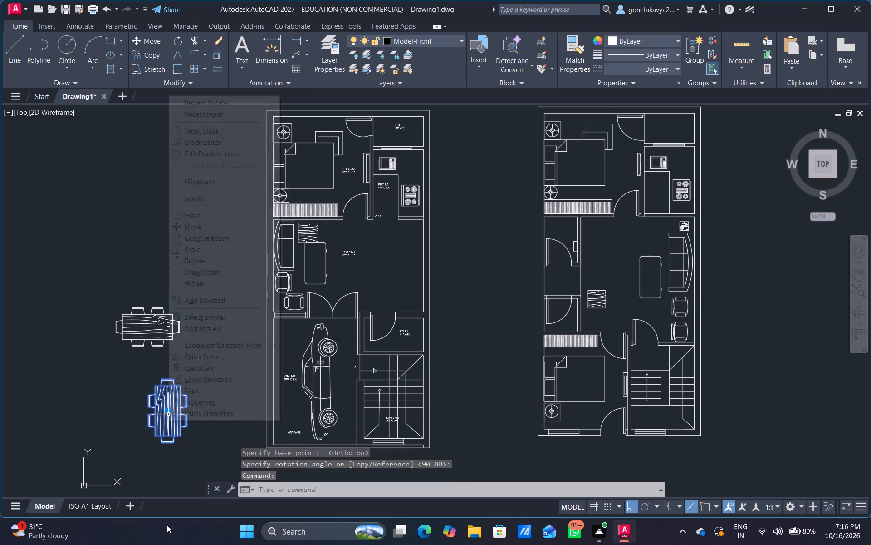
left_click(229, 237)
left_click(198, 390)
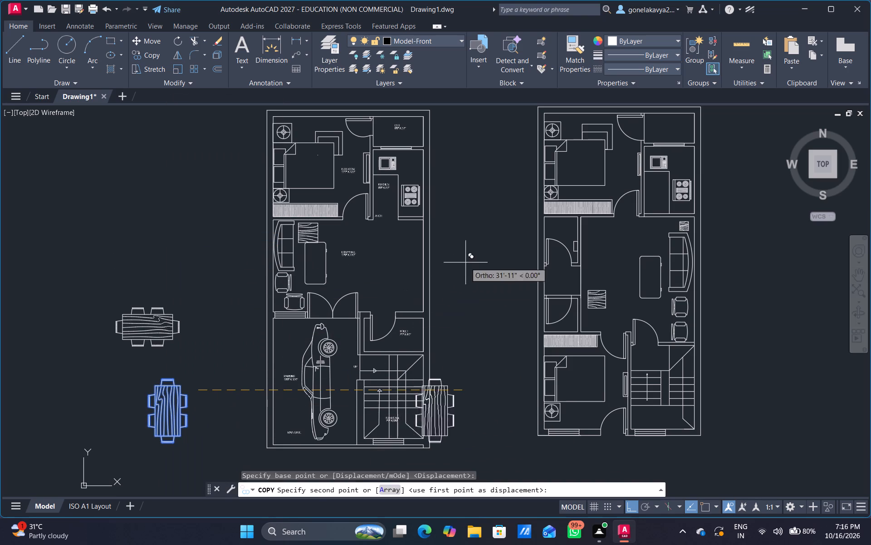
left_click_drag(633, 509, 633, 505)
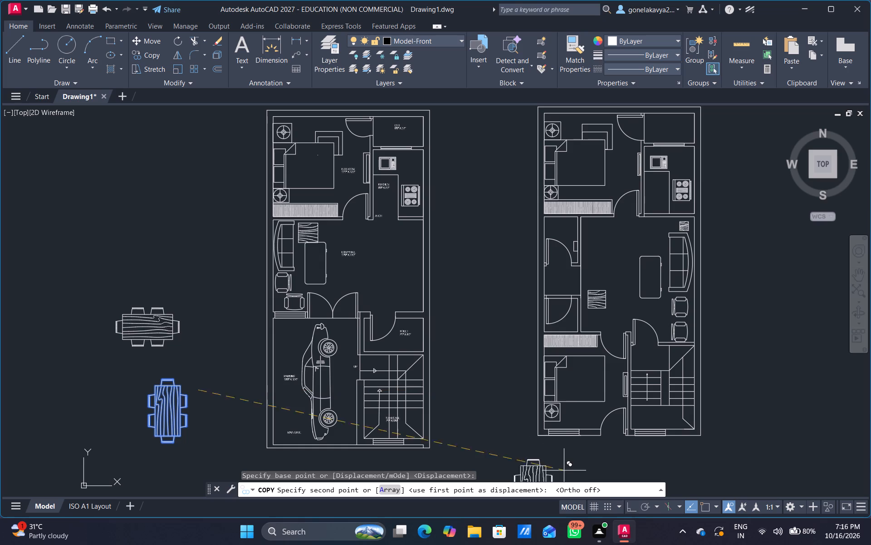
left_click(425, 244)
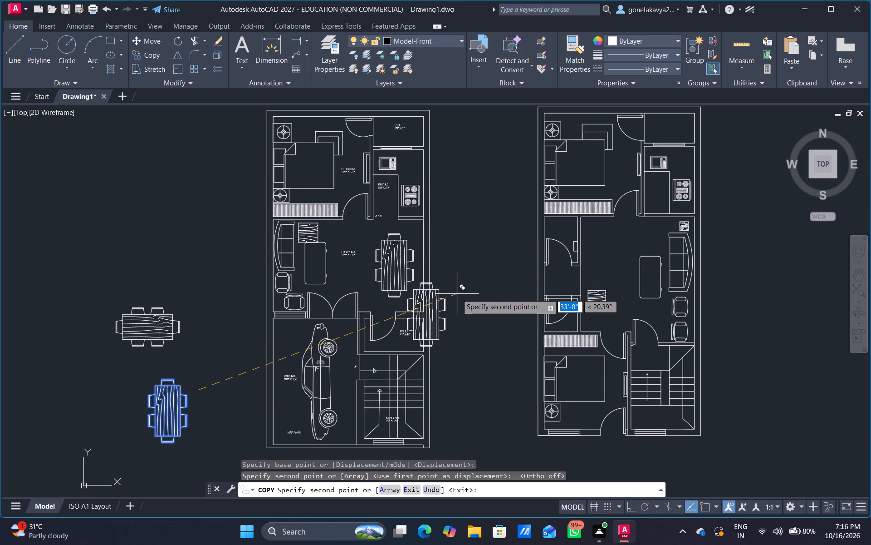
key("Escape")
Regenerate the drawing and draw a small rectangle about 11" high in the left hall's lower corner, above the toilet wall.
scroll(411, 302, "up", 2)
type("RE")
key("space")
scroll(420, 324, "up", 1)
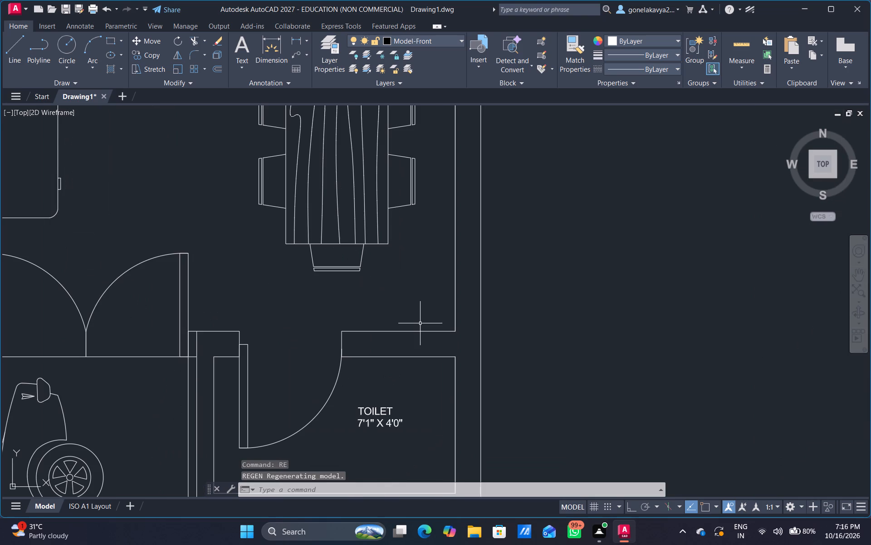
scroll(428, 310, "up", 2)
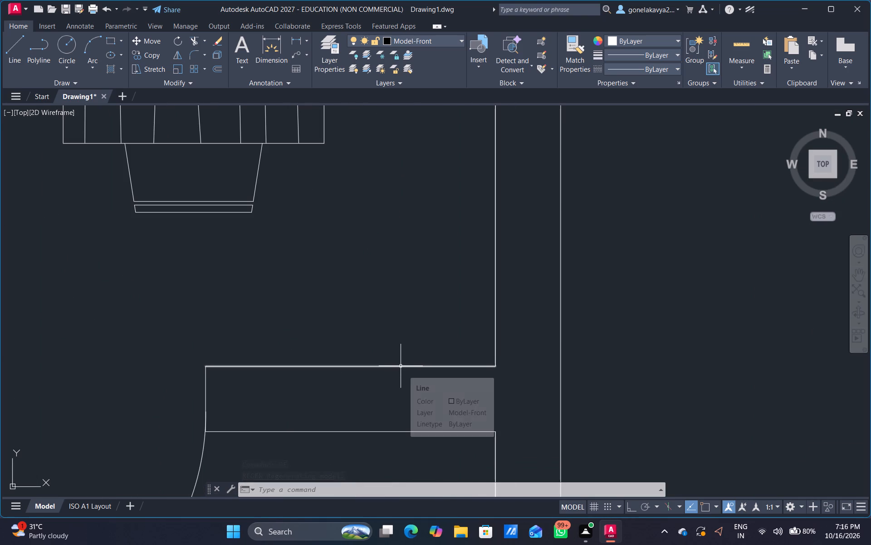
type("REC")
key("space")
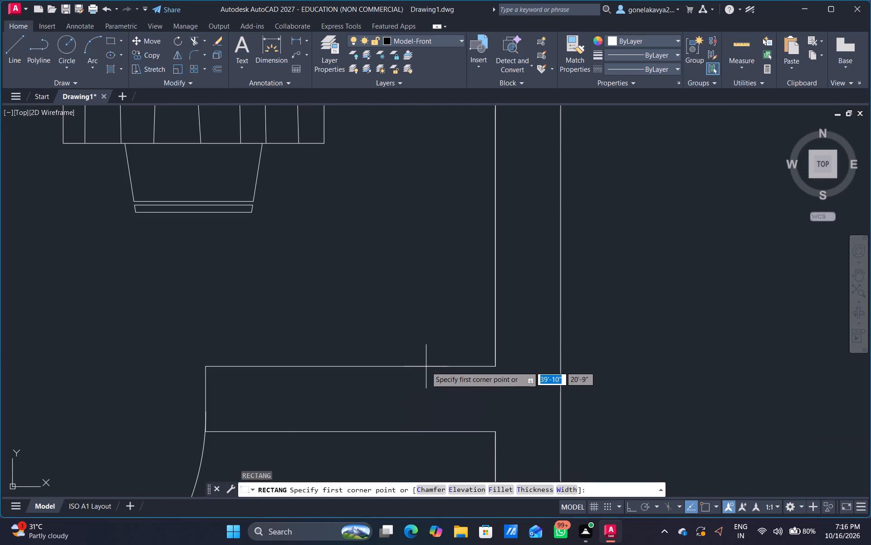
left_click_drag(427, 366, 427, 358)
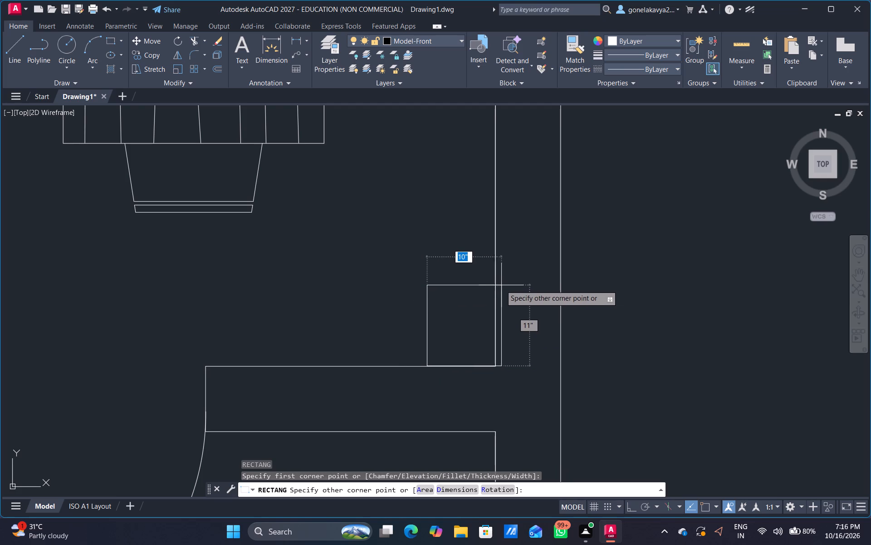
left_click(495, 287)
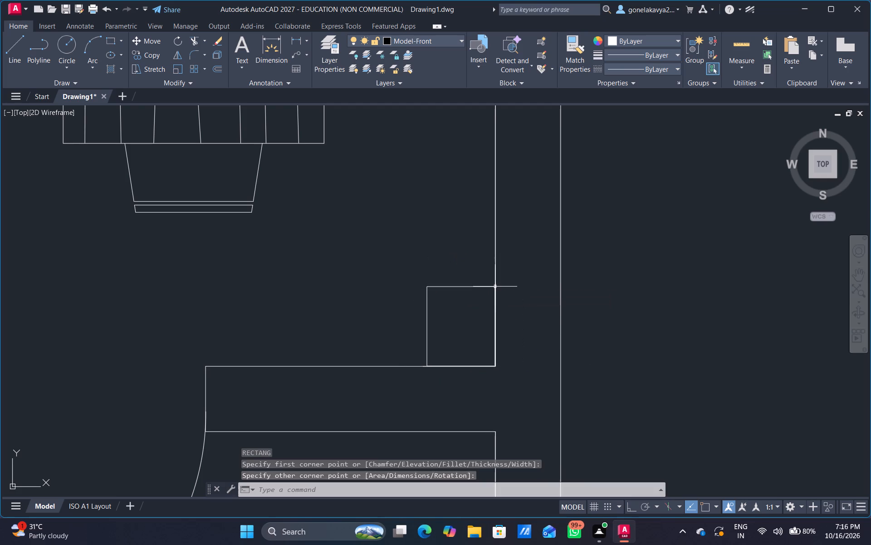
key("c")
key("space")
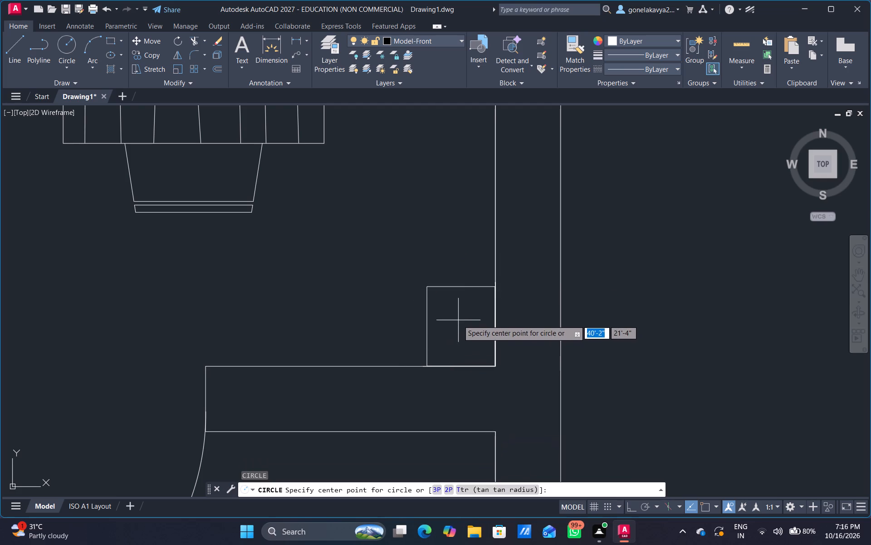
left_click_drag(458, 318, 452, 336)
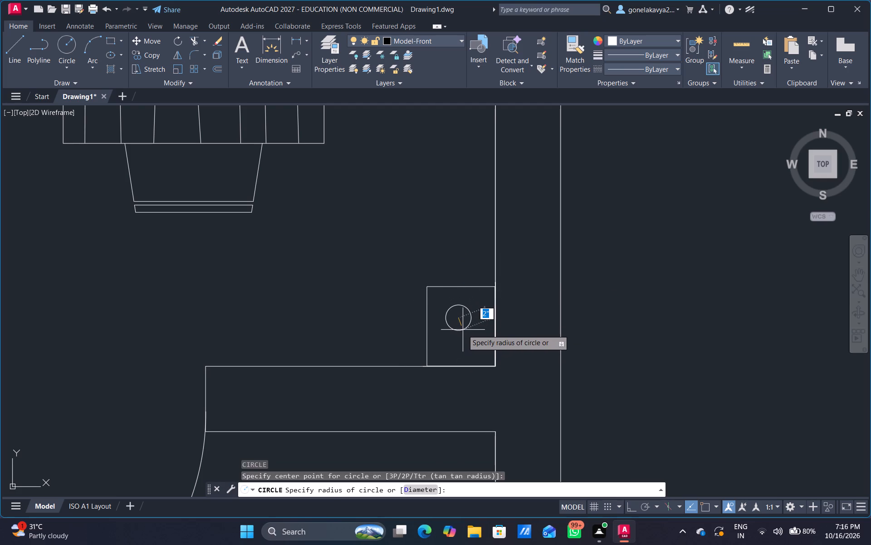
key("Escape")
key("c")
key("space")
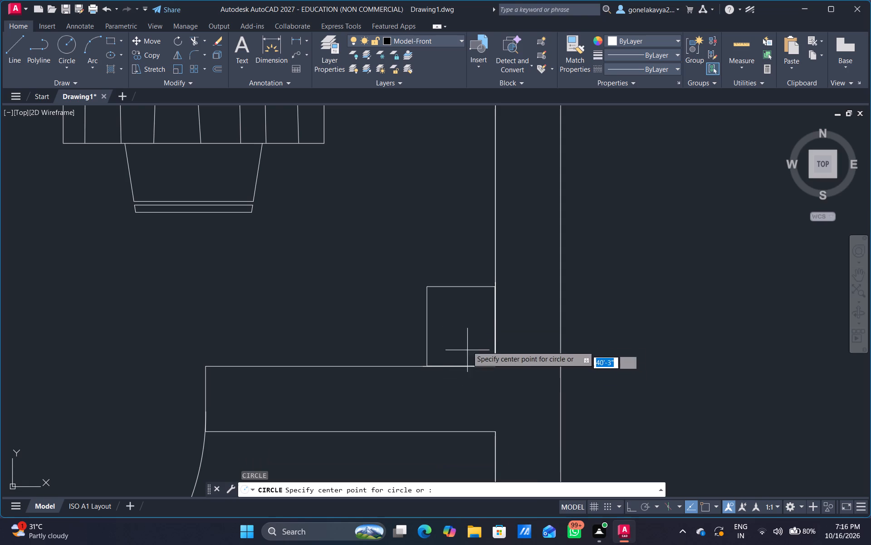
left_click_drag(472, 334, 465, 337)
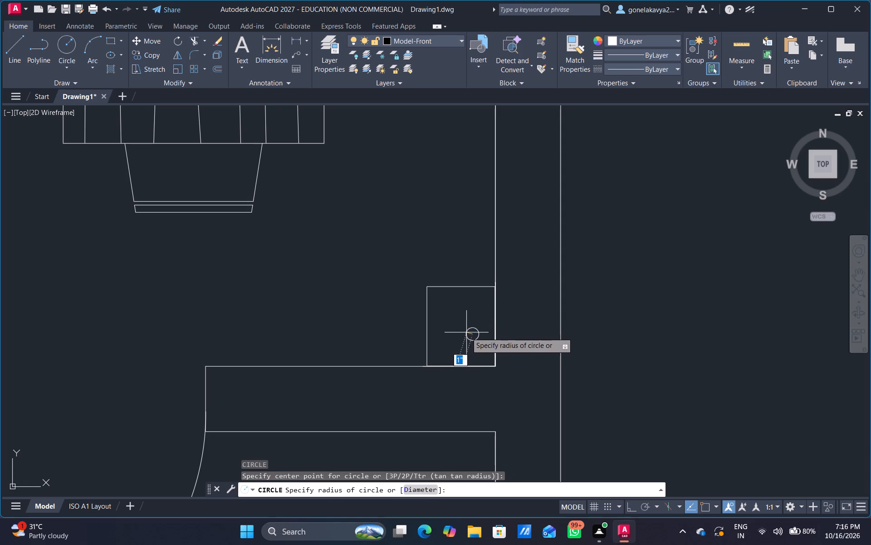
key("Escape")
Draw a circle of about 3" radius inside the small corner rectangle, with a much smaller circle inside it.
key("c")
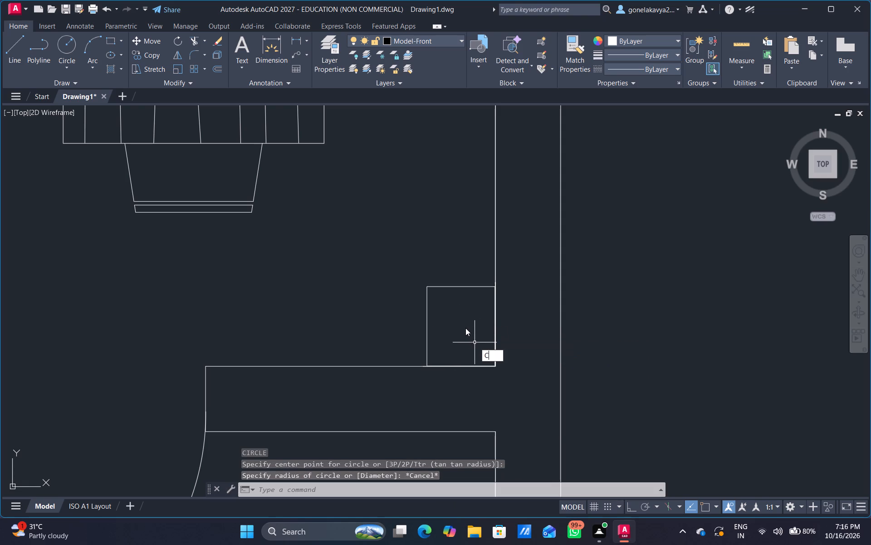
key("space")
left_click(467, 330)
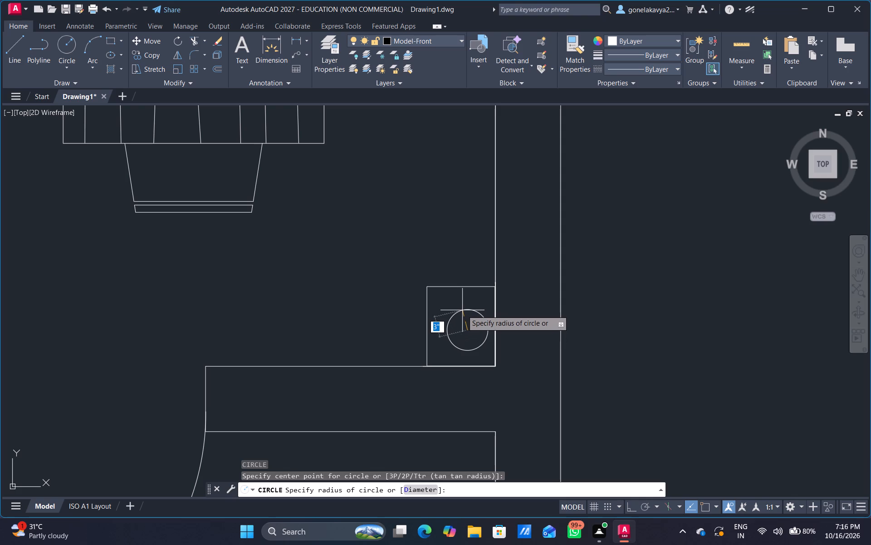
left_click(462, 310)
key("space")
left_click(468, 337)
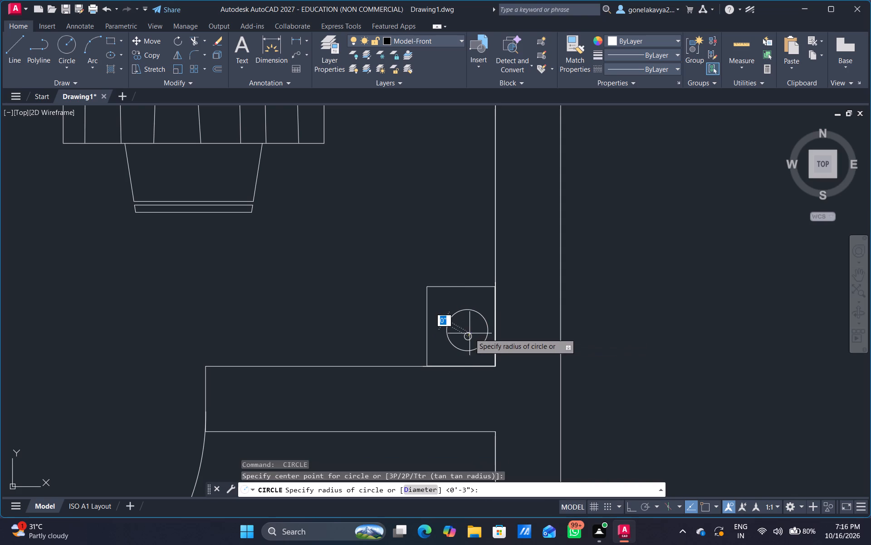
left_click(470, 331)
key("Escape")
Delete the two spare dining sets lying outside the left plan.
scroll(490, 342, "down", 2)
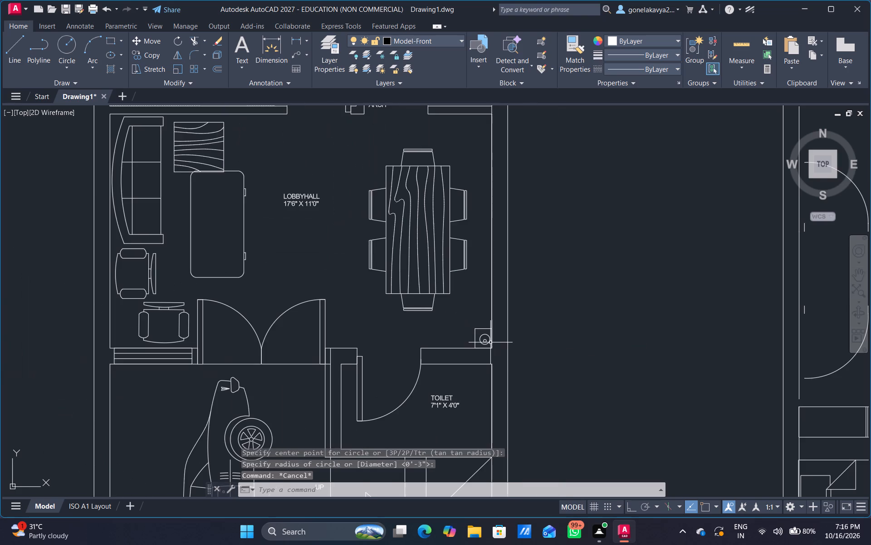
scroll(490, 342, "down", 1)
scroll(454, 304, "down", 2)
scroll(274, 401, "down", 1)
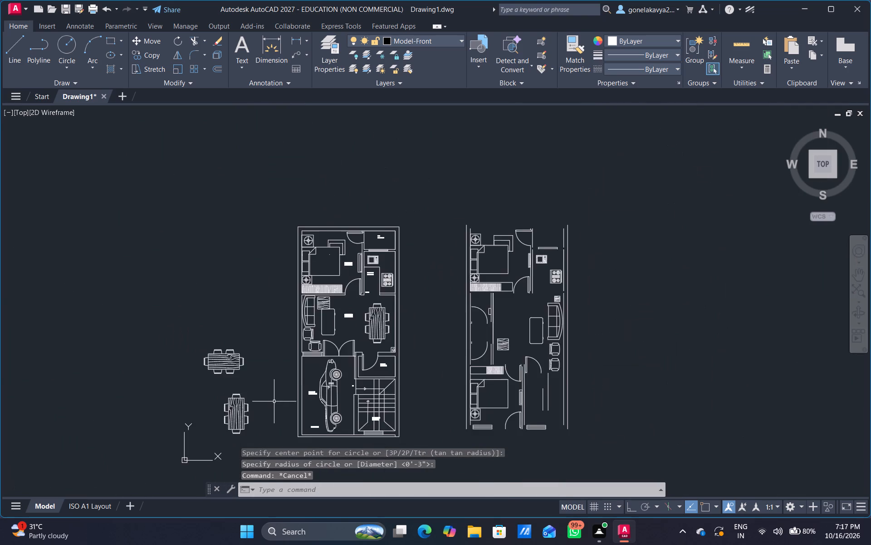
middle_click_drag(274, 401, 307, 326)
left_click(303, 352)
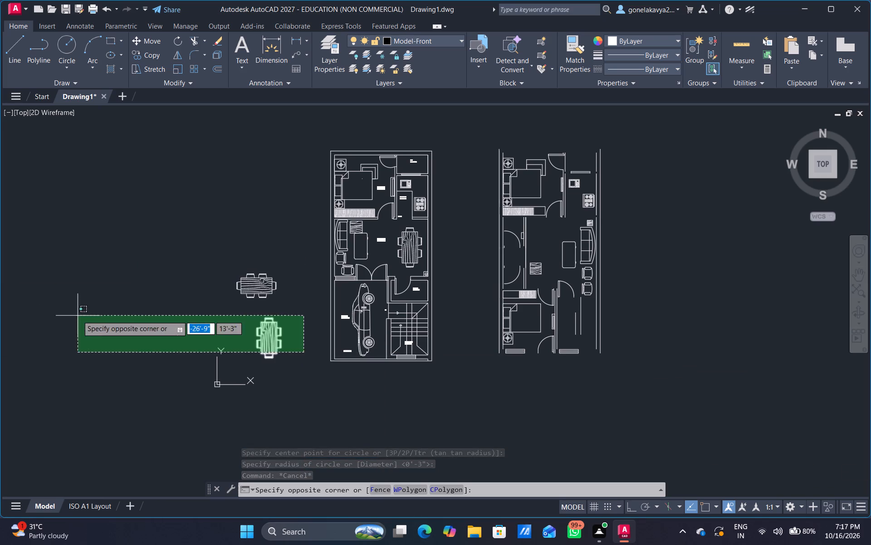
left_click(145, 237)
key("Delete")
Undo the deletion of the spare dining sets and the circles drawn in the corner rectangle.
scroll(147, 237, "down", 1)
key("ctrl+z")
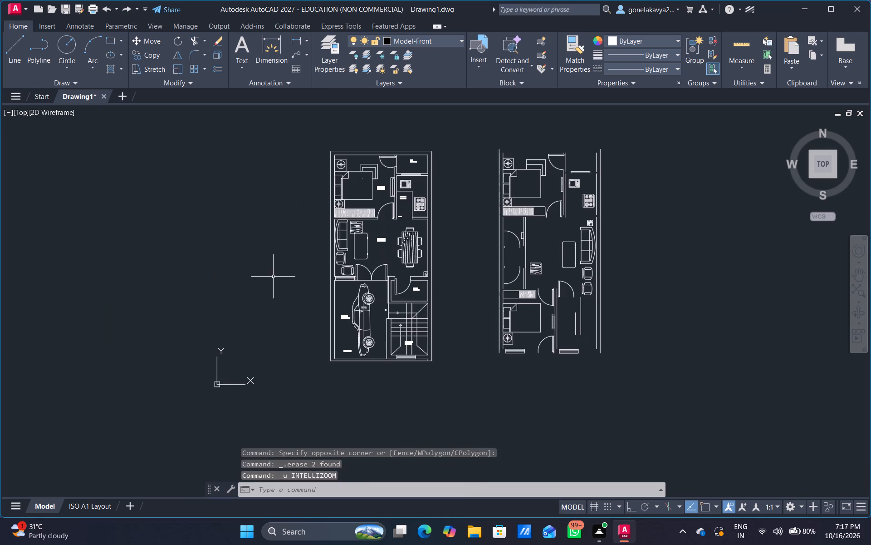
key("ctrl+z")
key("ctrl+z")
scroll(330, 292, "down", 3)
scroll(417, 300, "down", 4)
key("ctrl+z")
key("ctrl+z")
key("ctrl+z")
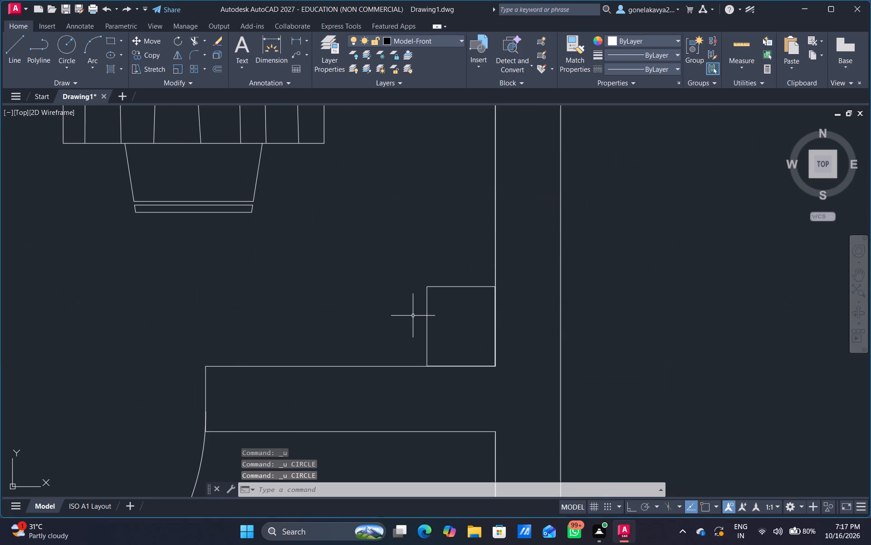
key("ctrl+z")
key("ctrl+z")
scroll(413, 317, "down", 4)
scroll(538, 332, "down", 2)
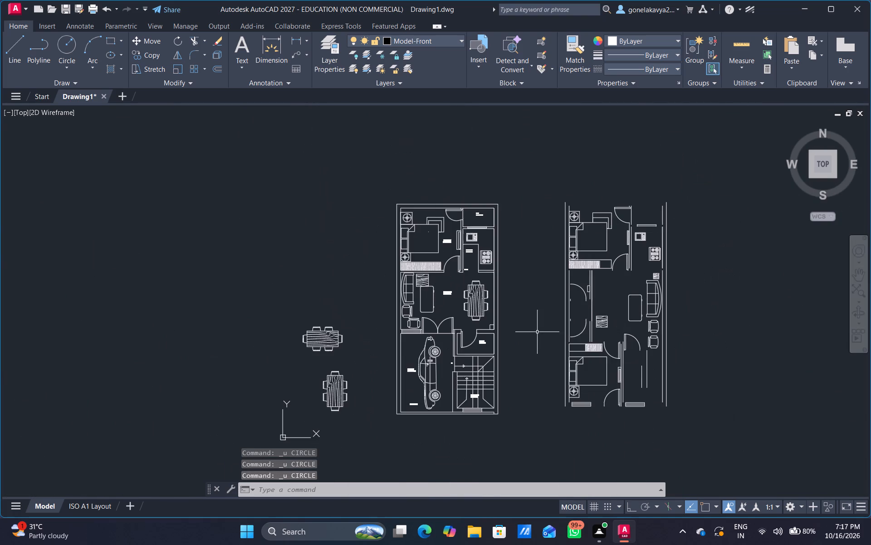
Undo the recent edits back through the room labels and furniture placement, including the dining set's scaling and rotation.
middle_click_drag(537, 334, 449, 330)
scroll(489, 324, "up", 2)
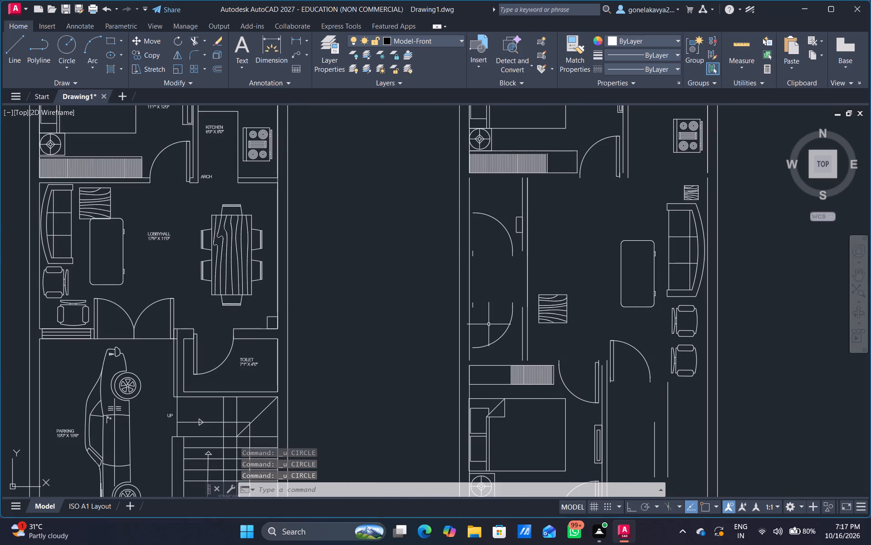
scroll(489, 324, "down", 1)
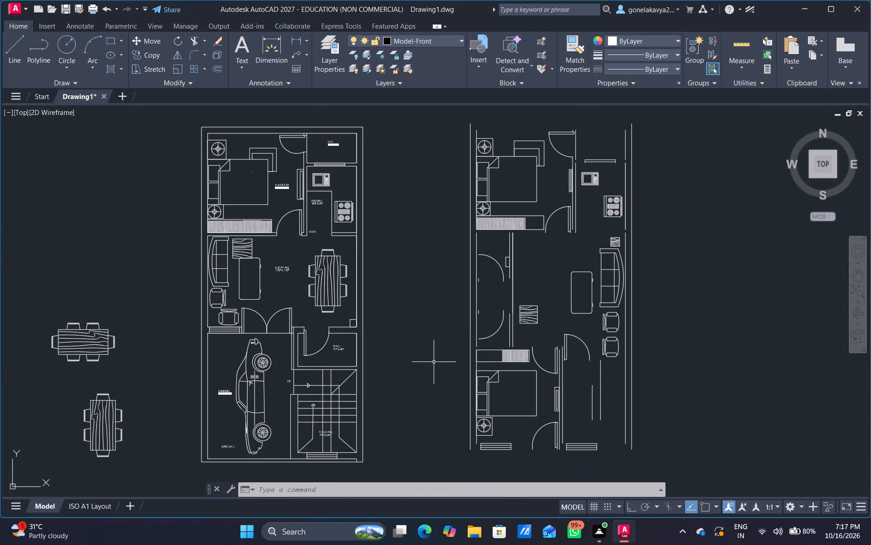
key("ctrl+z")
key("ctrl+z")
key("ctrl+z")
key("ctrl+z")
key("ctrl+z")
key("ctrl+z")
key("ctrl+z")
key("ctrl+z")
key("ctrl+z")
key("ctrl+z")
key("ctrl+z")
key("ctrl+z")
key("ctrl+z")
key("ctrl+z")
key("ctrl+z")
key("ctrl+z")
key("ctrl+z")
key("ctrl+z")
key("ctrl+z")
key("ctrl+z")
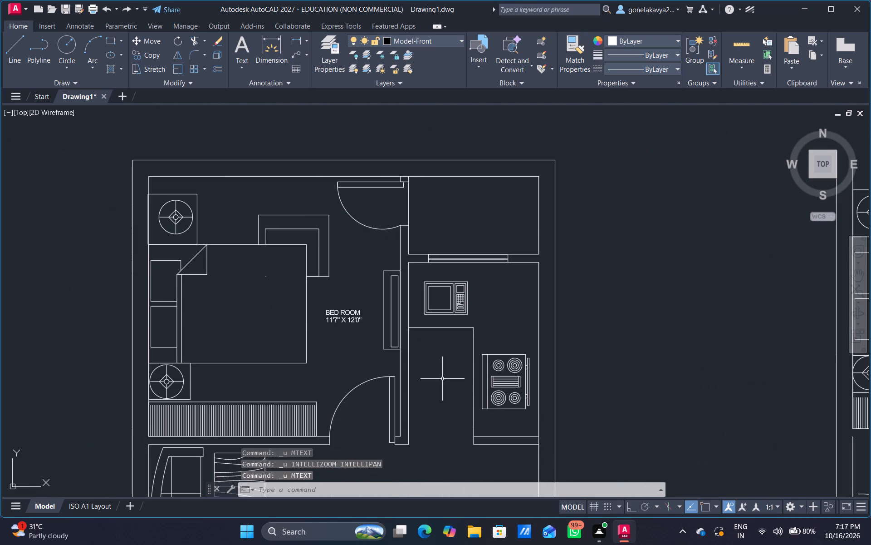
key("ctrl+z")
scroll(446, 379, "down", 4)
key("ctrl+z")
key("ctrl+z")
key("ctrl+z")
key("ctrl+z")
key("ctrl+z")
key("ctrl+z")
key("ctrl+z")
key("ctrl+z")
key("ctrl+z")
key("ctrl+z")
key("ctrl+z")
key("ctrl+z")
key("ctrl+z")
key("ctrl+z")
key("ctrl+z")
key("ctrl+z")
key("ctrl+z")
key("ctrl+z")
key("ctrl+z")
key("ctrl+z")
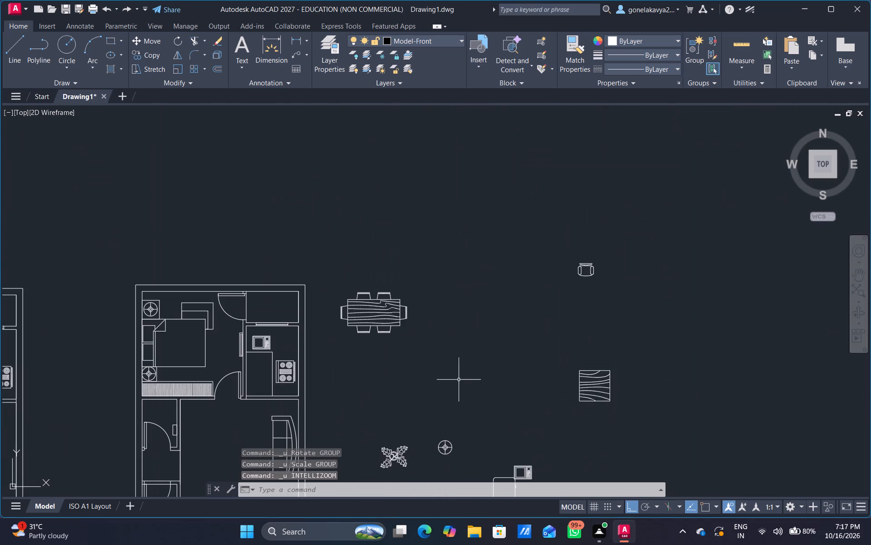
Delete the spare plant, round lamp, microwave, table and sink lying outside the right plan, below the dining set.
scroll(456, 377, "down", 2)
middle_click_drag(449, 379, 445, 304)
scroll(418, 342, "up", 2)
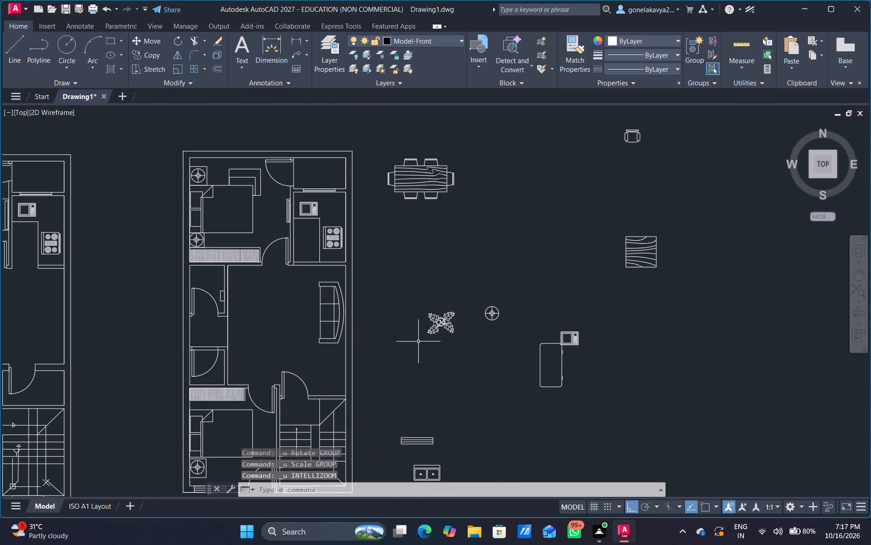
scroll(418, 342, "down", 1)
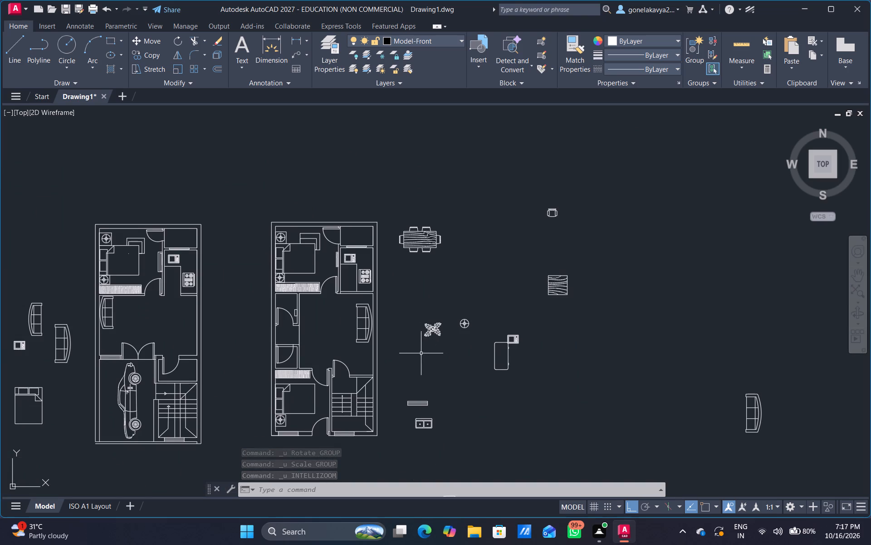
middle_click_drag(405, 353, 384, 318)
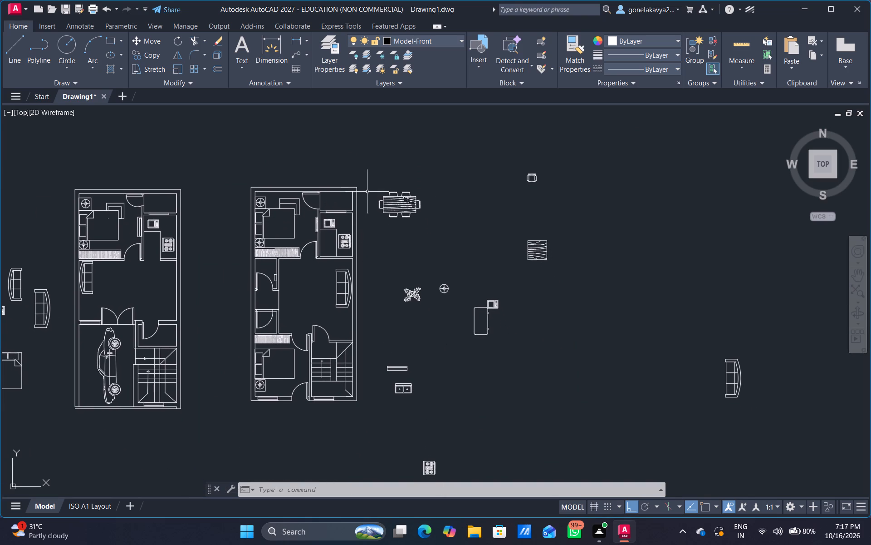
left_click_drag(368, 188, 788, 377)
key("Delete")
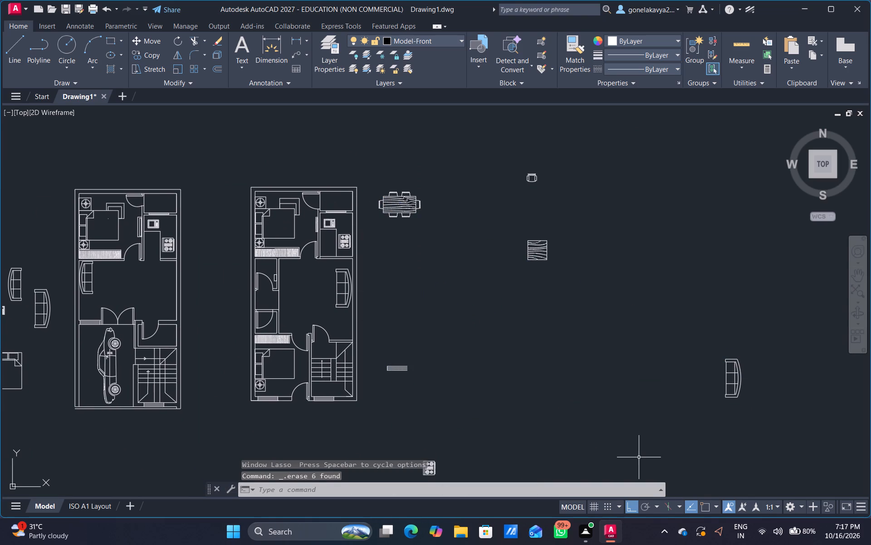
Label the left plan's upper bedroom with two lines of 3" text: BED ROOM and 11'7" X 12'0".
scroll(632, 454, "down", 2)
scroll(479, 425, "up", 3)
middle_click_drag(478, 413, 482, 337)
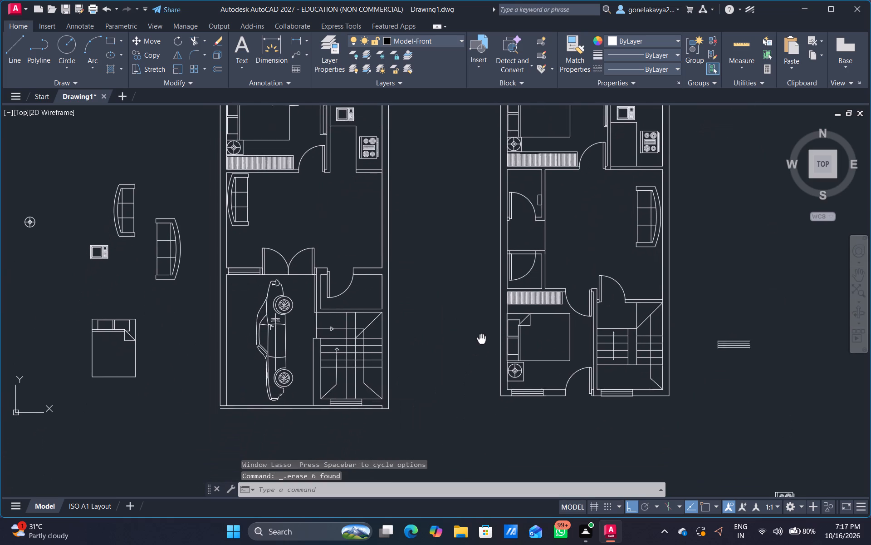
middle_click_drag(482, 337, 485, 336)
middle_click_drag(356, 223, 362, 287)
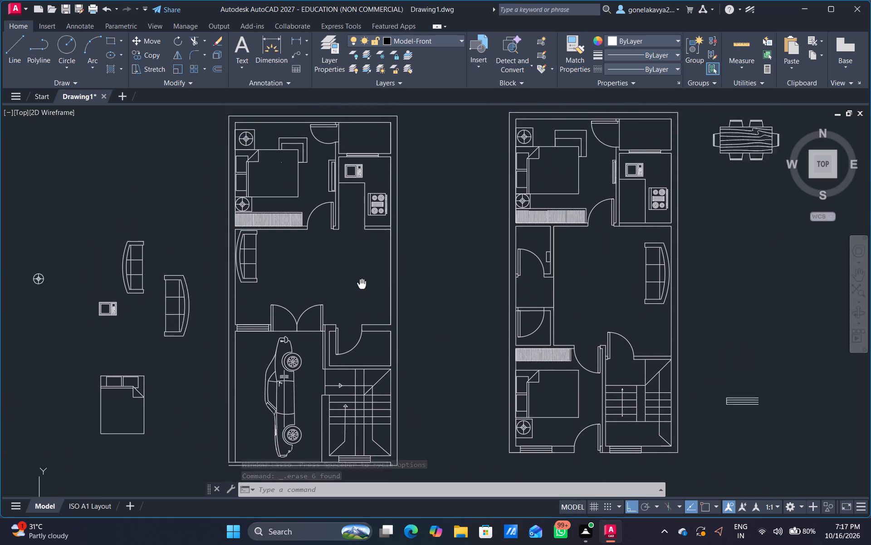
middle_click_drag(362, 287, 380, 358)
scroll(289, 239, "up", 3)
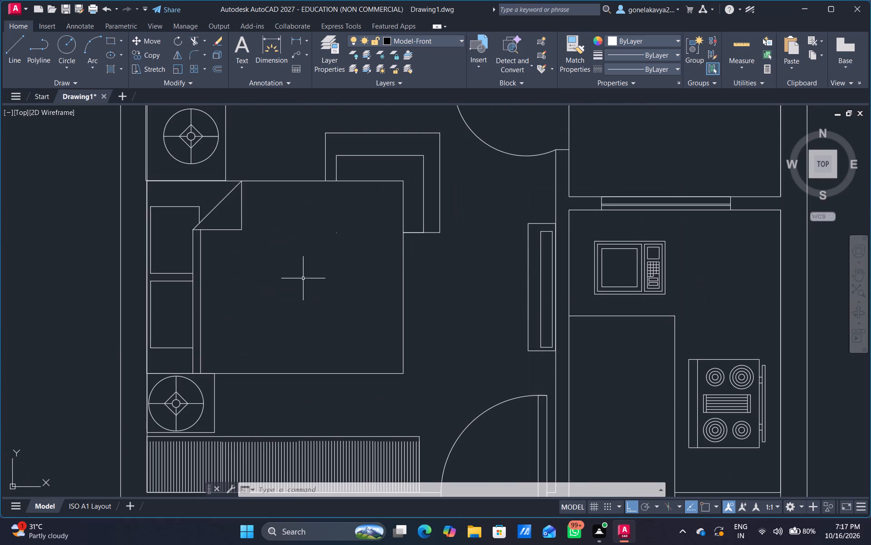
key("space")
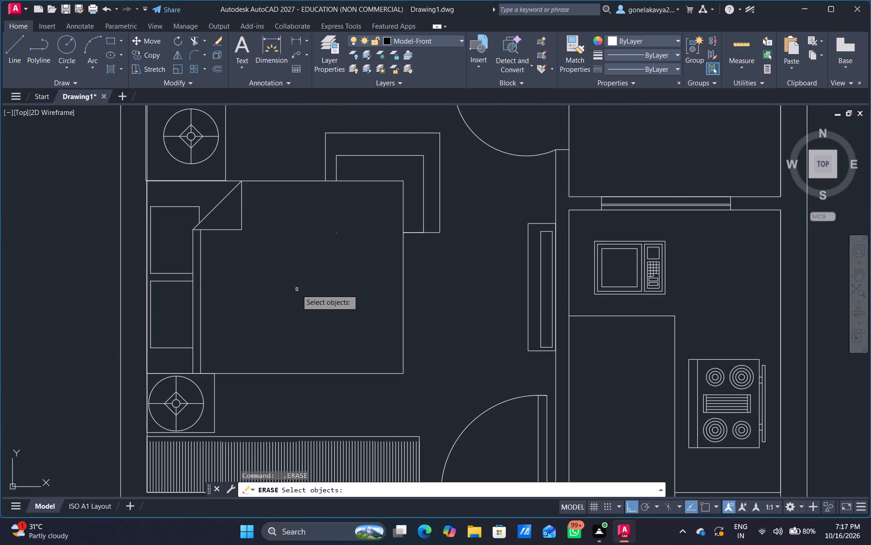
key("Escape")
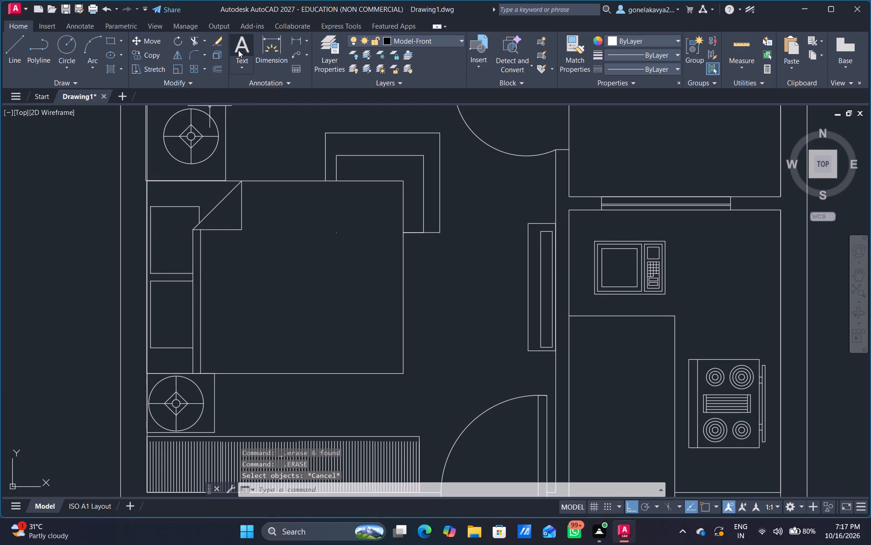
left_click(238, 50)
scroll(348, 238, "down", 1)
middle_click_drag(352, 253, 334, 194)
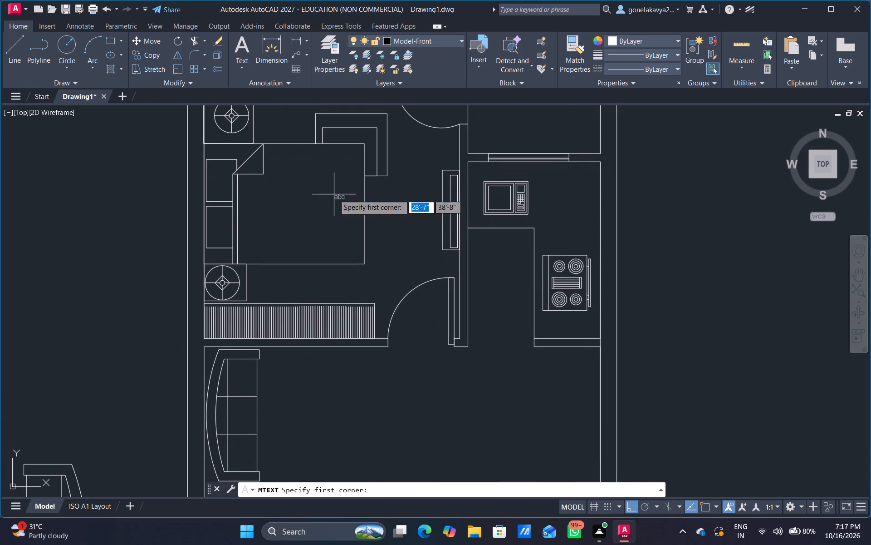
scroll(396, 233, "up", 1)
left_click_drag(376, 215, 376, 224)
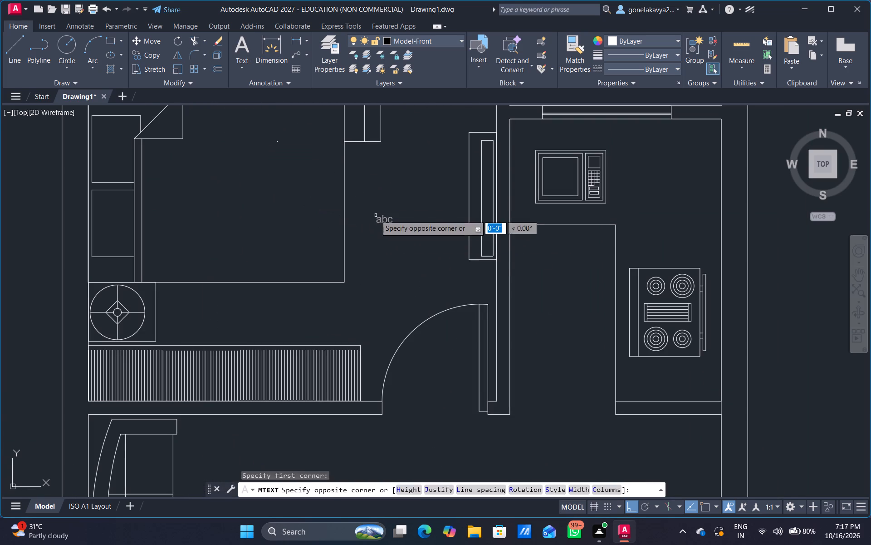
left_click_drag(376, 224, 396, 288)
left_click(465, 290)
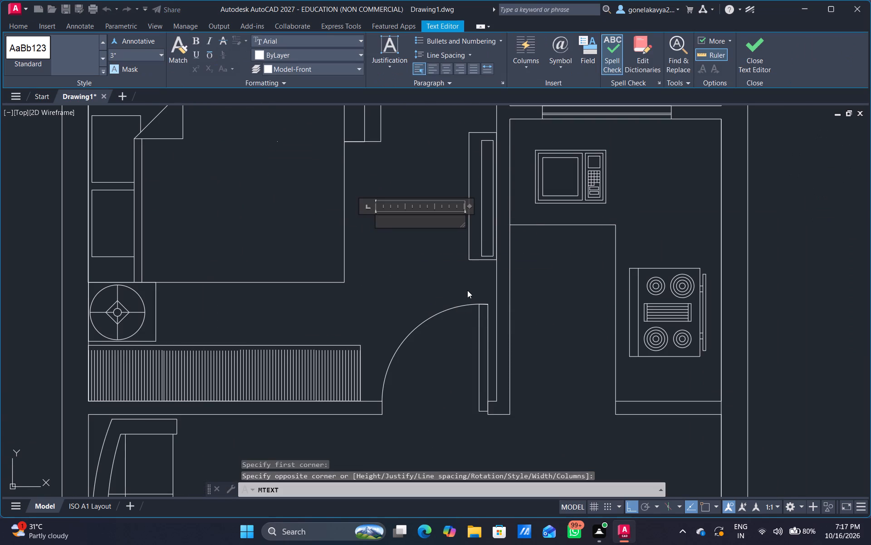
type("BED ROOM")
type("'11'")
key("BackSpace")
key("BackSpace")
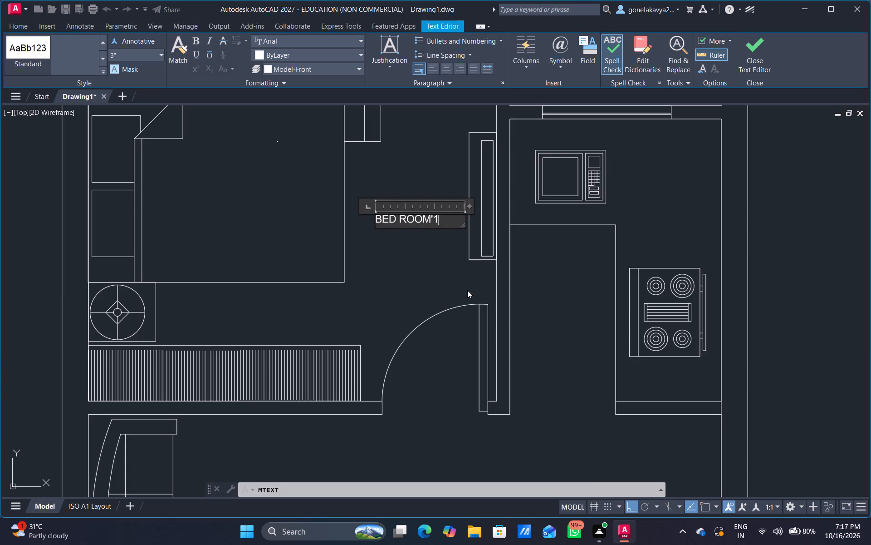
key("BackSpace")
key("BackSpace")
key("Return")
type("11'")
type("7\"")
key("Return")
key("space")
key("BackSpace")
key("BackSpace")
key("space")
type("X 12'0\"")
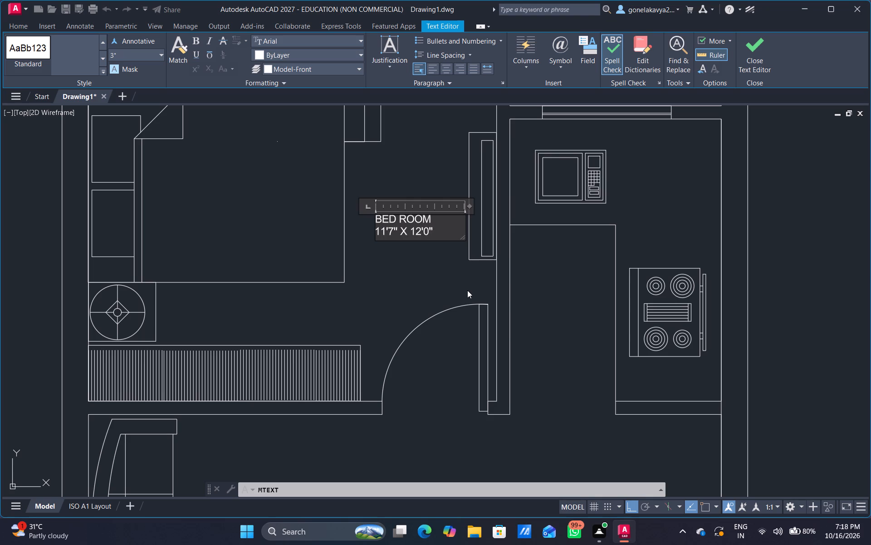
left_click_drag(402, 272, 401, 278)
Label the small room above the left plan's kitchen with two lines of text: OTS and 6'0" X 3'7".
scroll(413, 314, "down", 1)
scroll(467, 299, "down", 1)
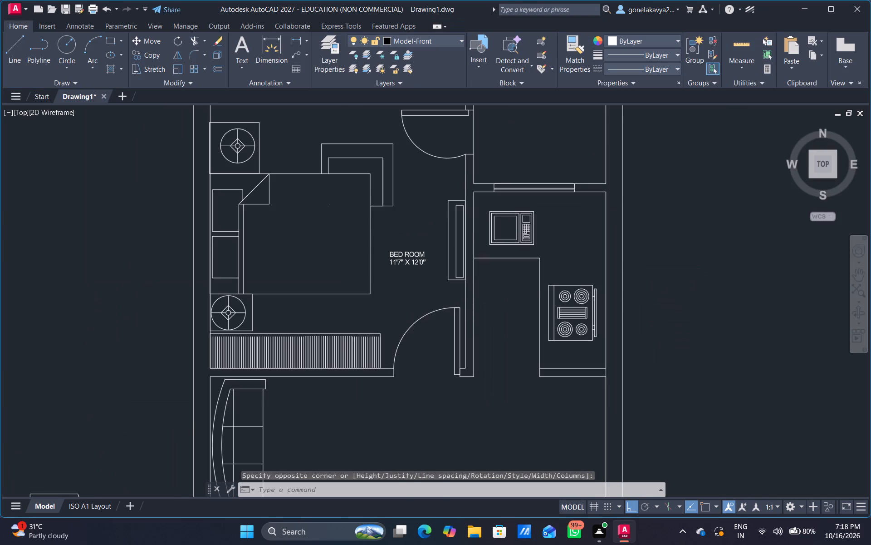
middle_click_drag(498, 308, 430, 355)
scroll(455, 251, "up", 1)
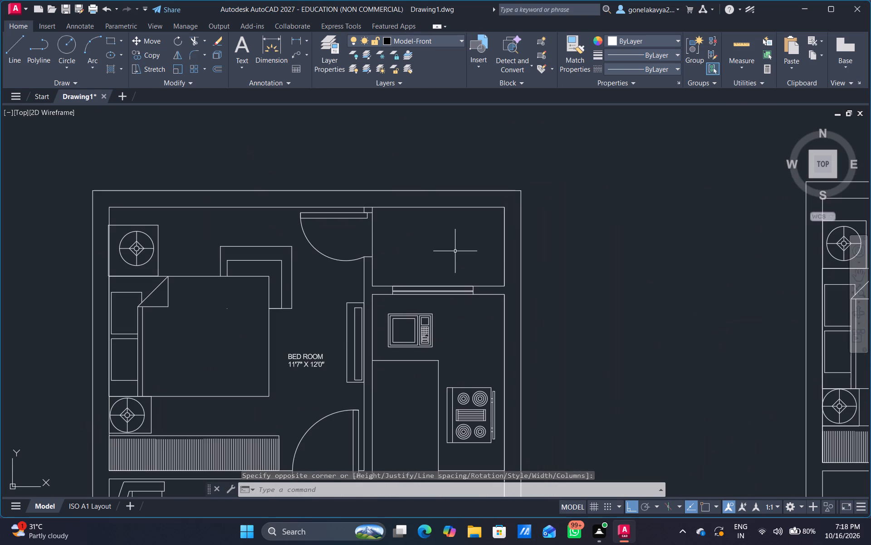
middle_click_drag(456, 246, 440, 250)
key("space")
left_click_drag(393, 234, 387, 265)
left_click(436, 258)
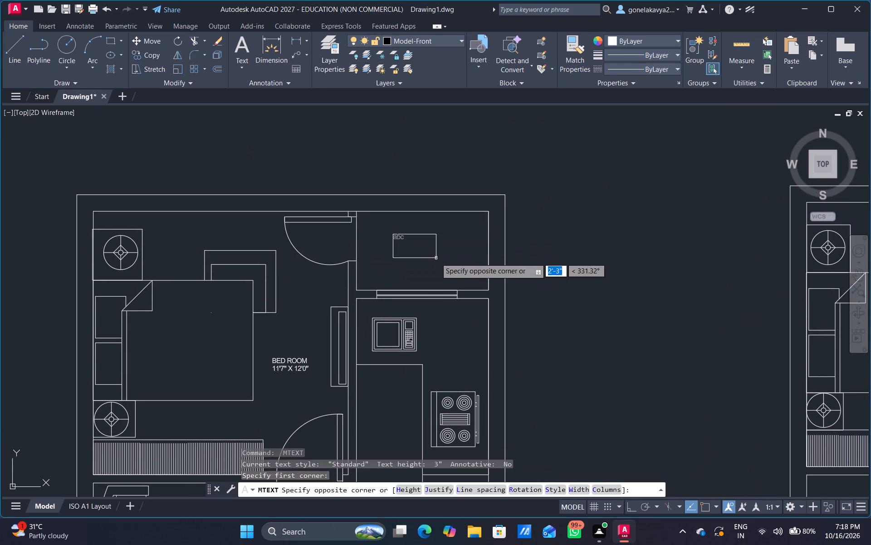
type("OTS")
key("Return")
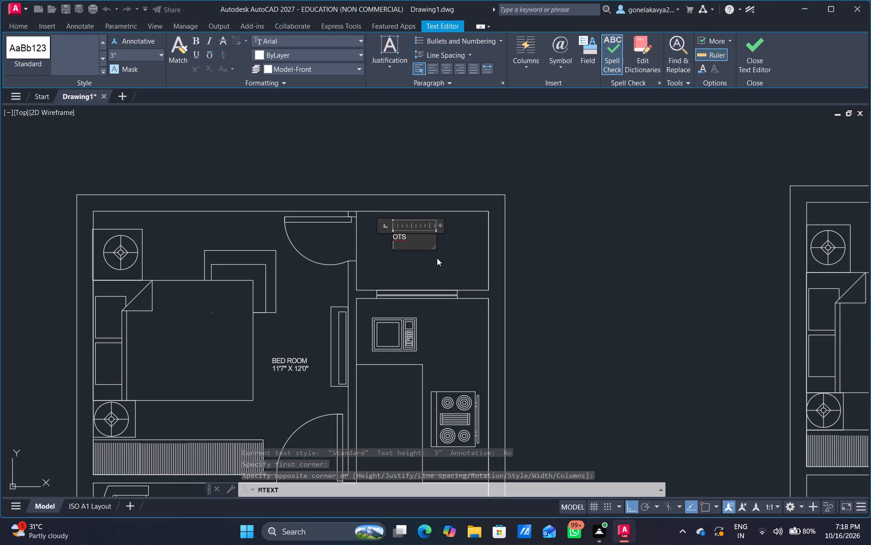
type("6'0\" X")
key("space")
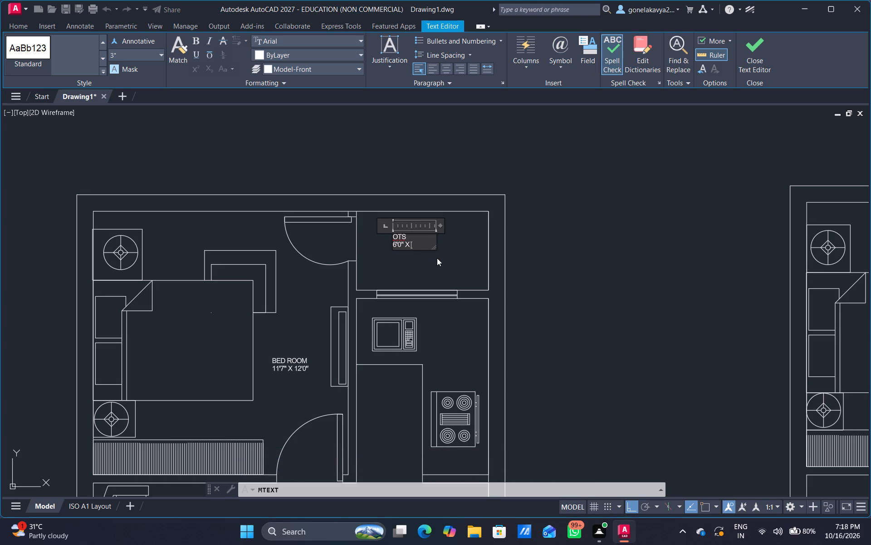
type("3'7")
key("shift+quotedbl")
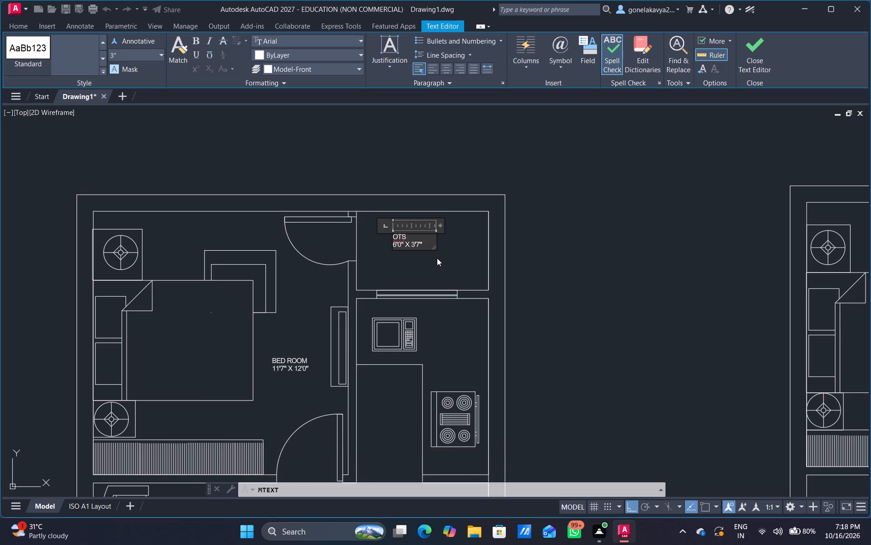
left_click(437, 258)
Label the left plan's kitchen with KITCHEN and 6'0" X 8'0" on two lines, widening the text frame to fit.
middle_click_drag(435, 382, 467, 226)
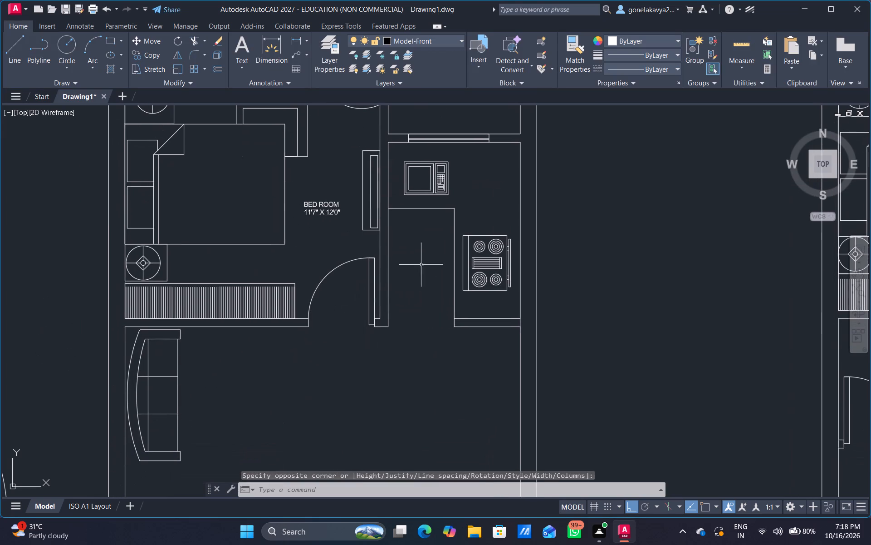
key("space")
left_click_drag(407, 236, 405, 284)
left_click(433, 284)
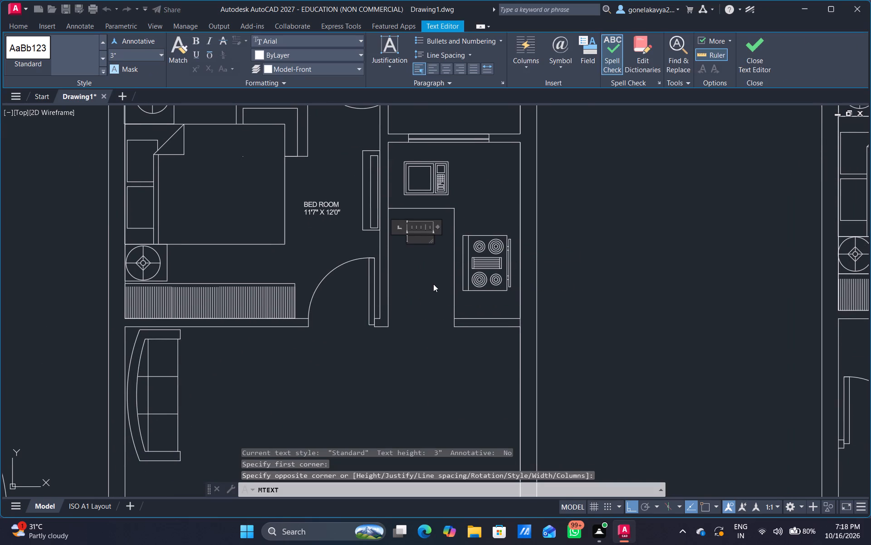
type("KITCHEN")
key("Return")
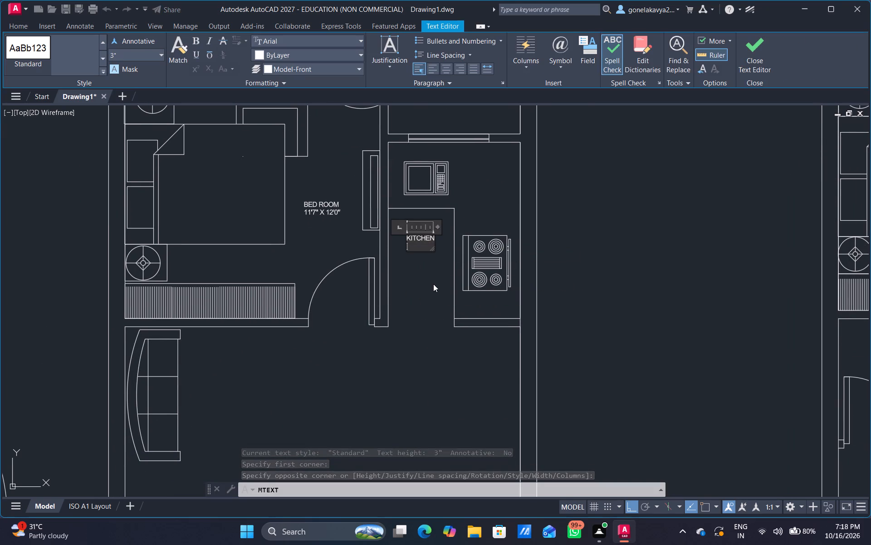
type("6'0\" X")
key("space")
type("8'0\"")
key("Return")
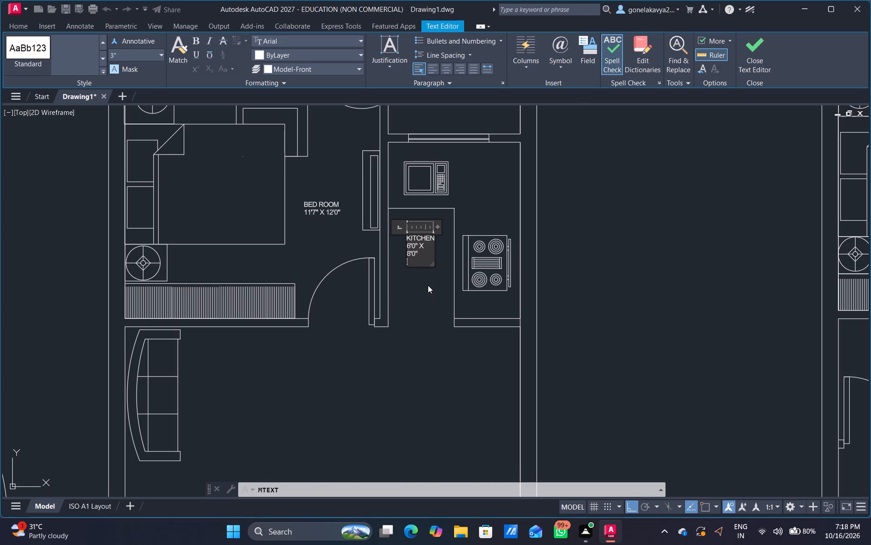
key("Return")
key("BackSpace")
key("BackSpace")
key("BackSpace")
key("BackSpace")
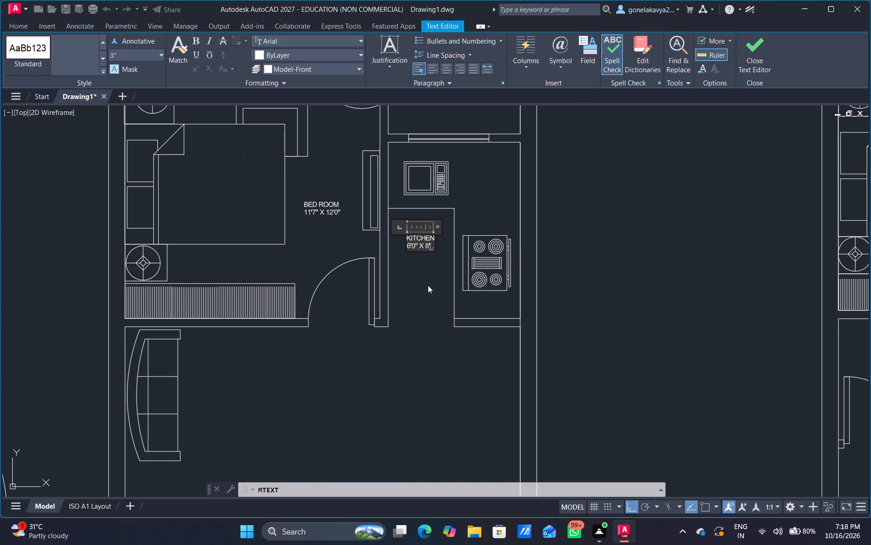
type("0\"")
left_click(432, 225)
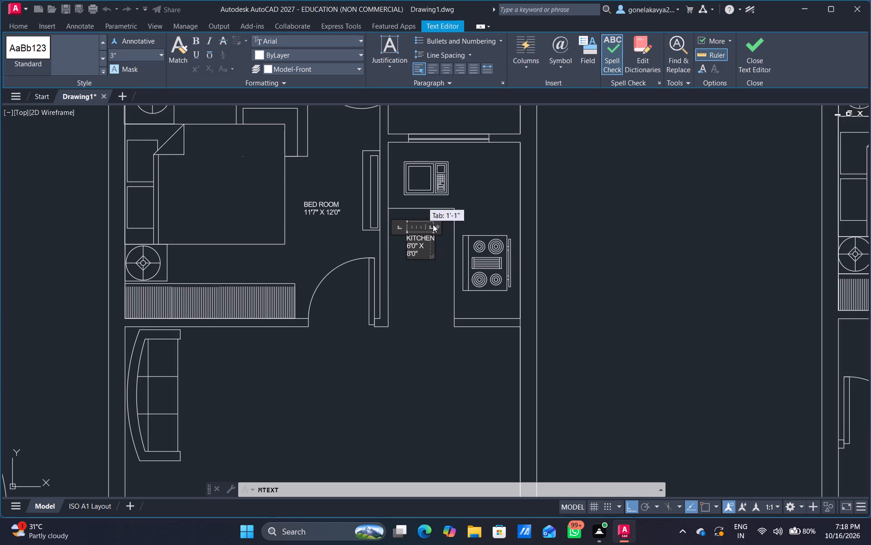
left_click_drag(434, 229, 445, 224)
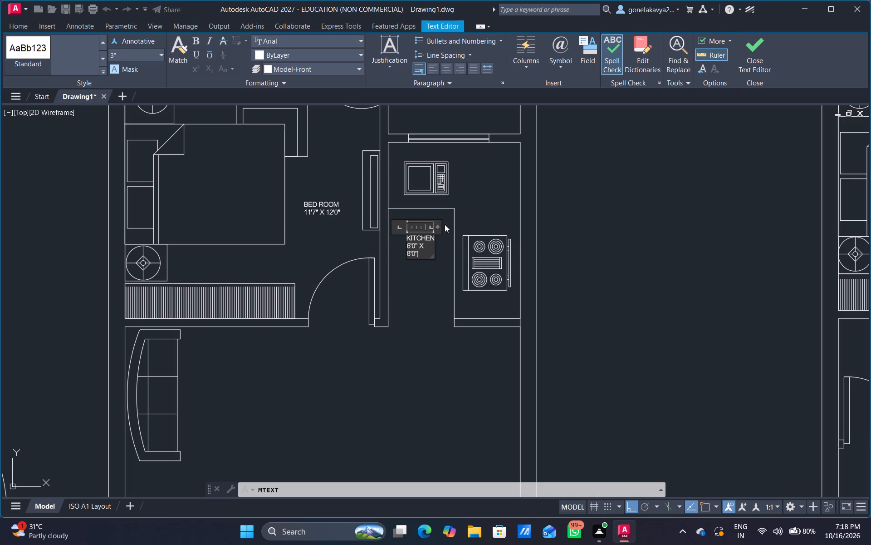
left_click_drag(445, 224, 443, 224)
left_click_drag(437, 226, 457, 224)
left_click(455, 224)
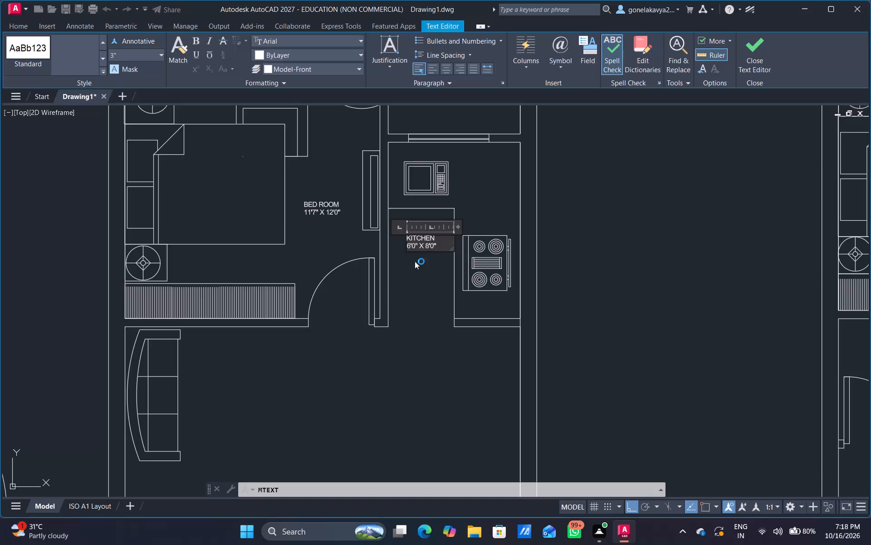
left_click(402, 298)
Label the kitchen's lower opening in the left plan with the 3" text ARCH.
middle_click_drag(396, 317, 391, 272)
key("space")
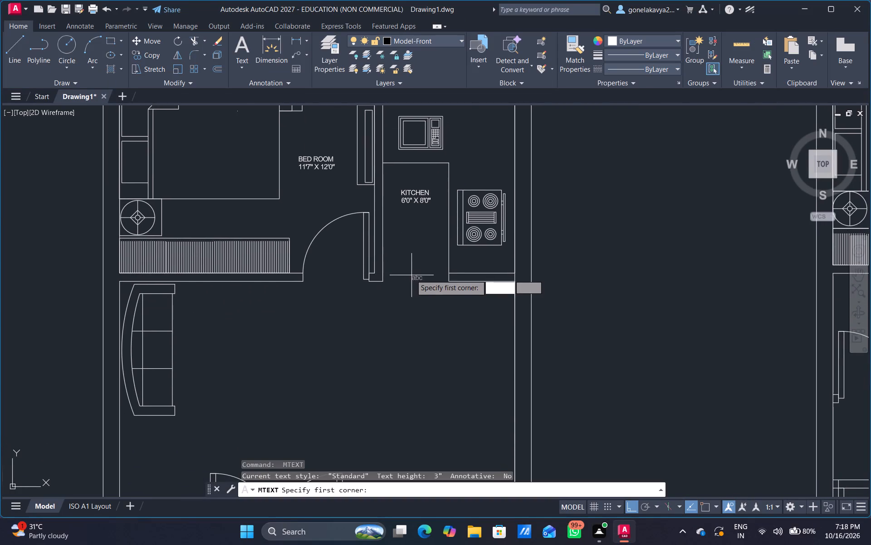
scroll(411, 273, "up", 3)
left_click_drag(374, 256, 390, 297)
left_click(426, 296)
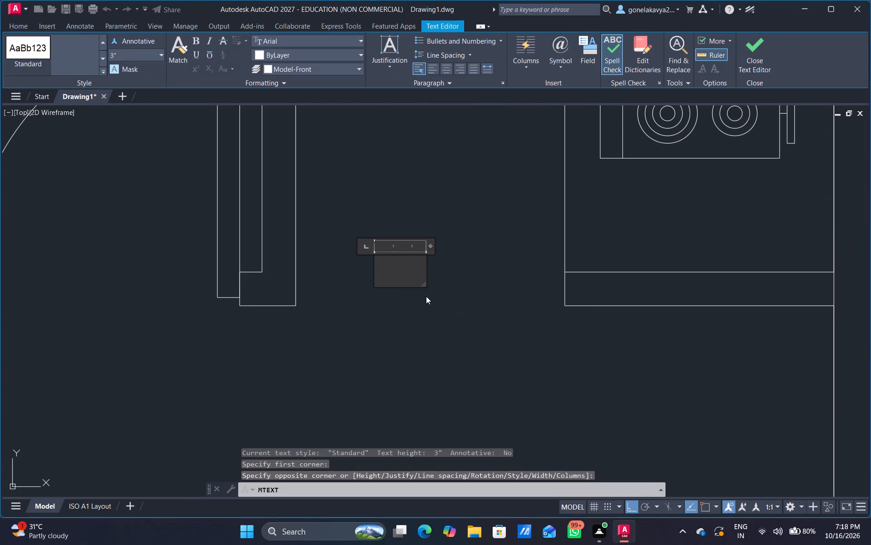
type("ARCH")
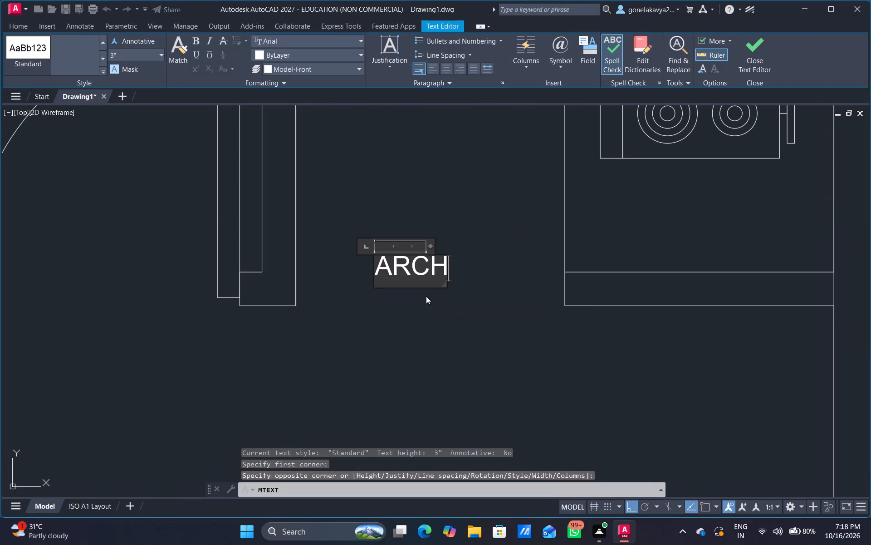
left_click_drag(431, 305, 429, 322)
Rotate the loose chair at the far side of the right plan by 90° about a point below the wooden table.
scroll(416, 357, "down", 3)
middle_click_drag(416, 362, 450, 268)
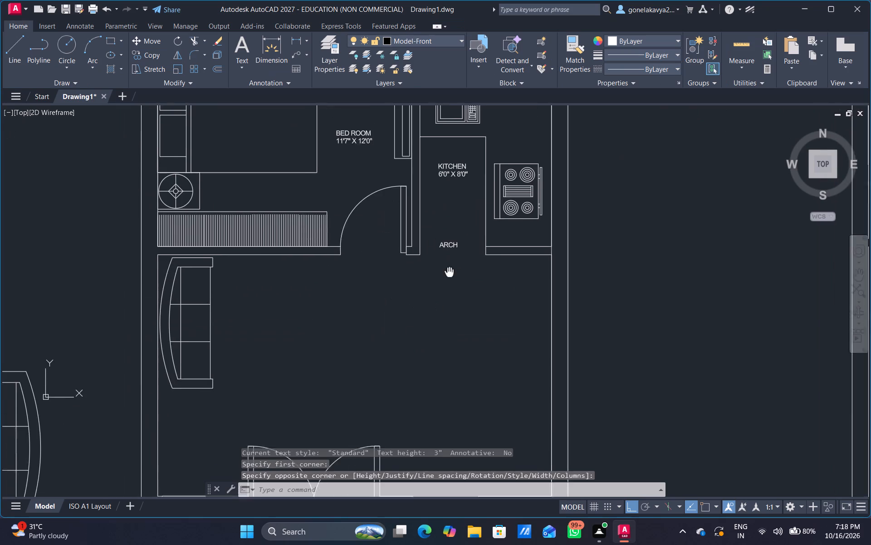
middle_click_drag(450, 268, 453, 267)
scroll(332, 354, "down", 1)
middle_click_drag(329, 361, 337, 316)
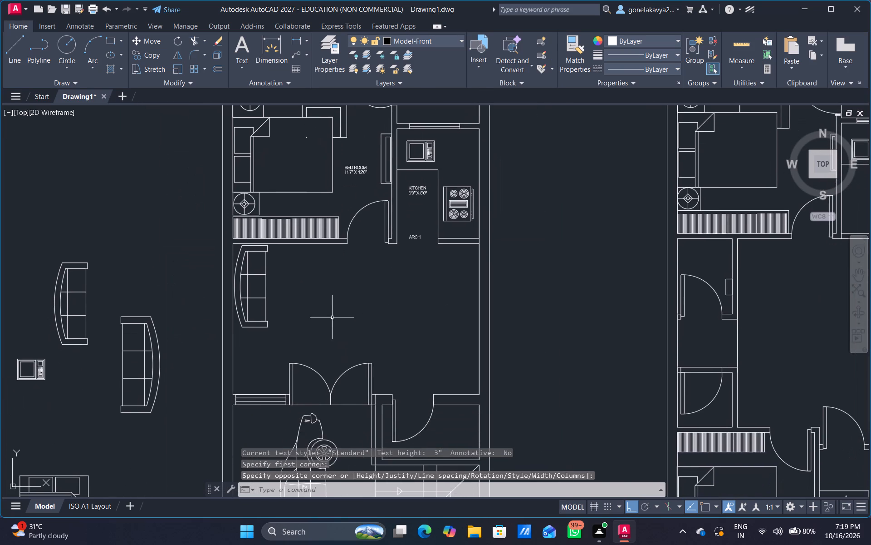
scroll(310, 342, "down", 2)
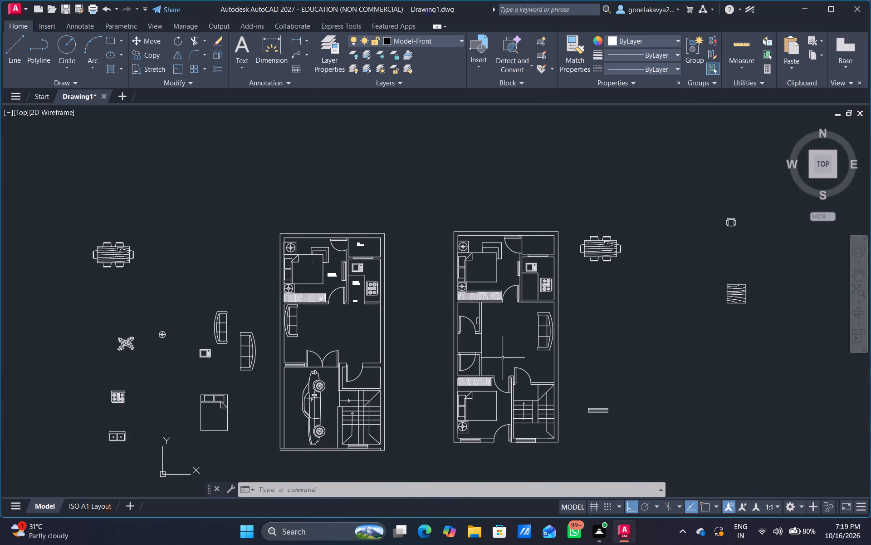
middle_click_drag(505, 358, 494, 316)
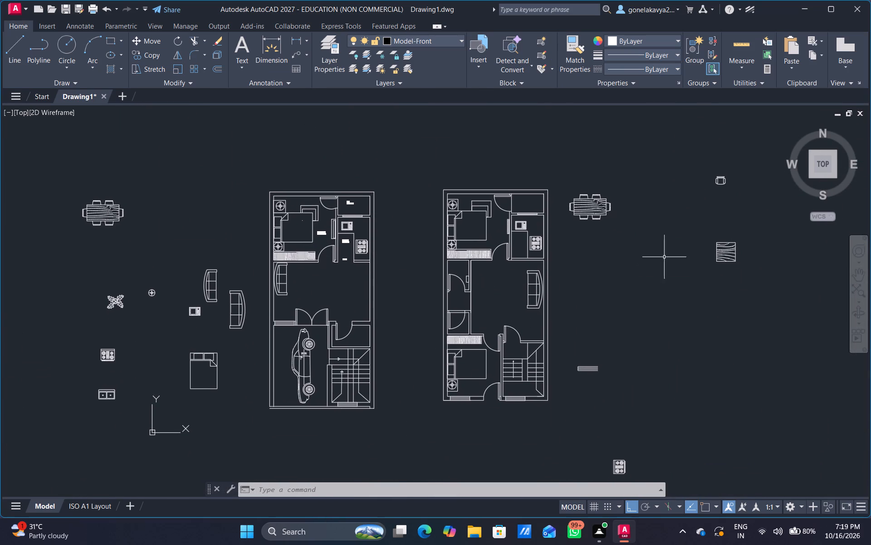
scroll(743, 188, "up", 1)
middle_click_drag(732, 199, 724, 159)
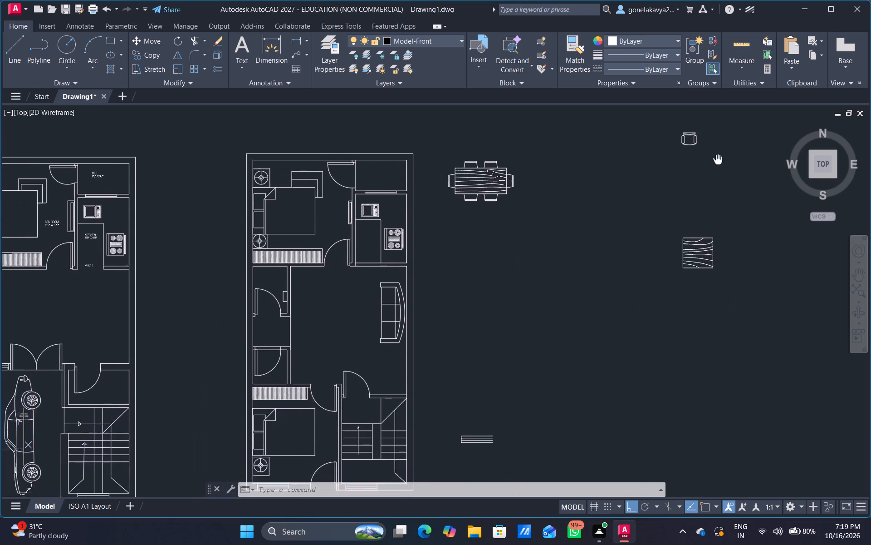
middle_click_drag(724, 159, 719, 226)
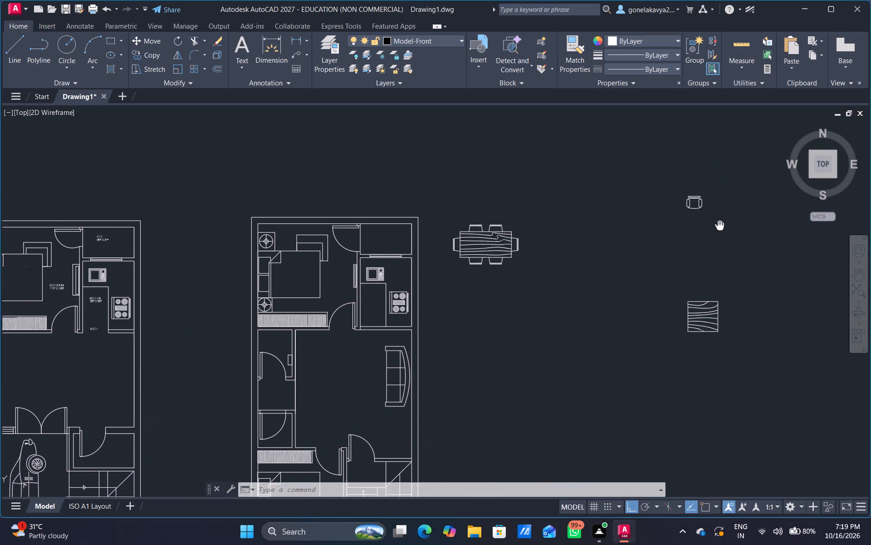
scroll(693, 234, "down", 1)
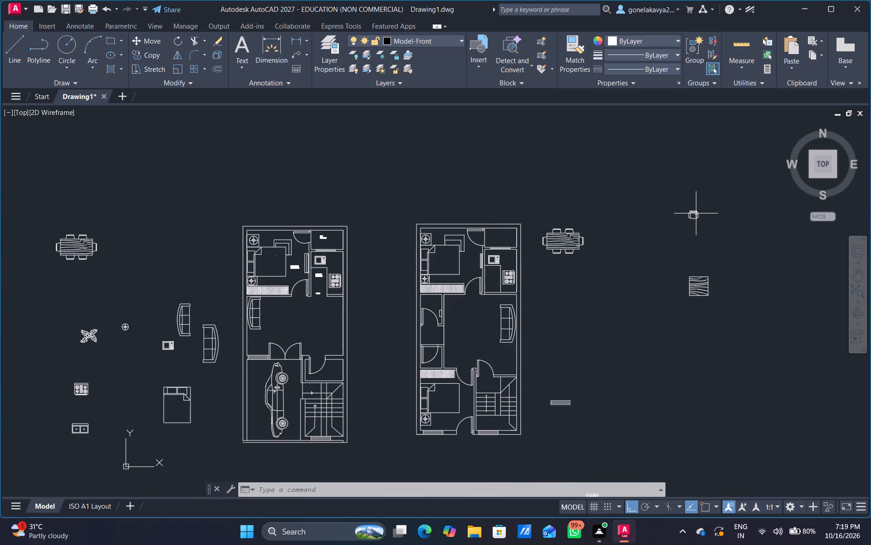
left_click(696, 213)
right_click(696, 213)
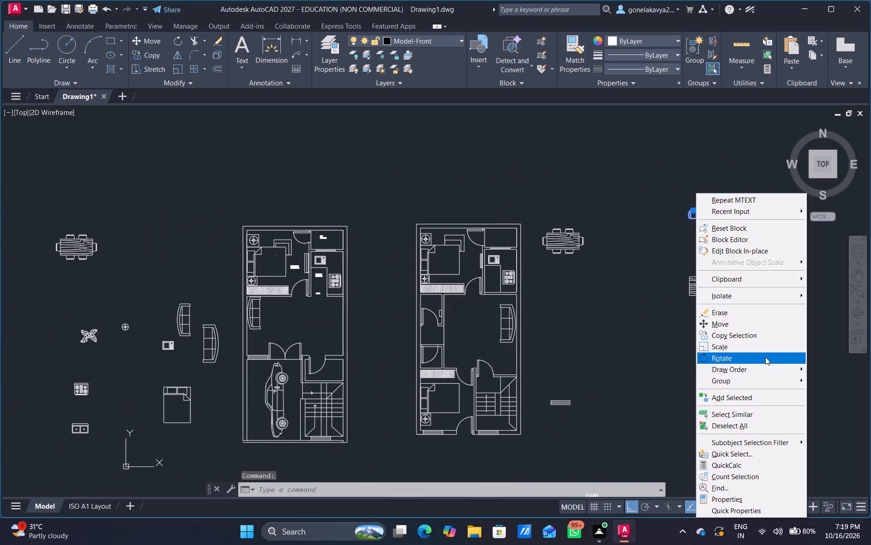
left_click(764, 359)
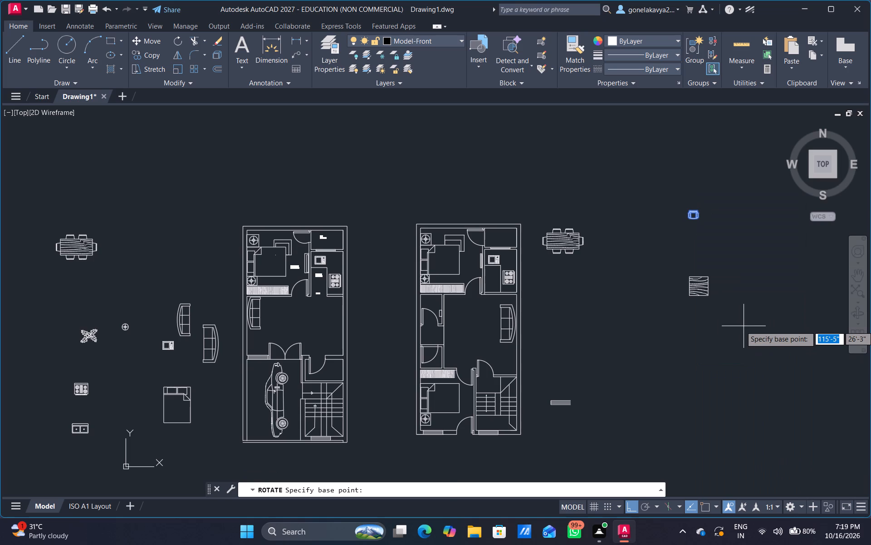
left_click_drag(744, 326, 738, 340)
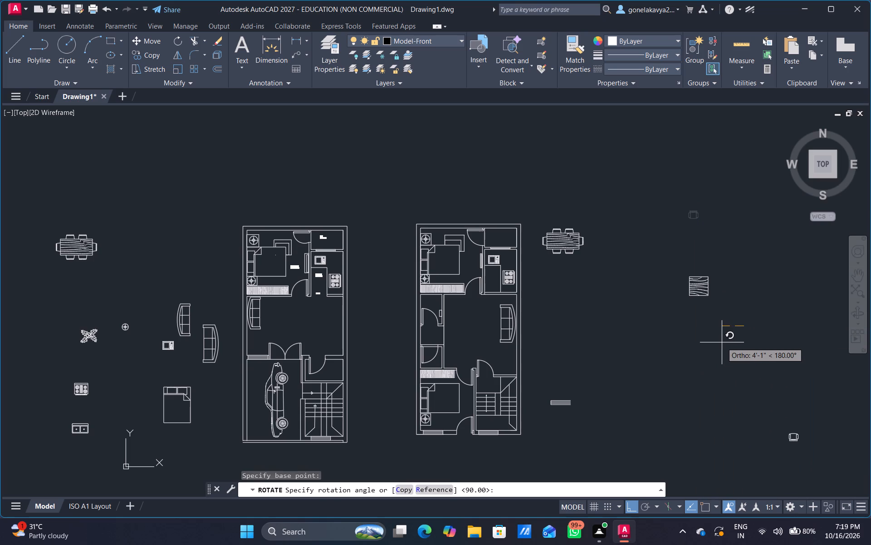
left_click(731, 293)
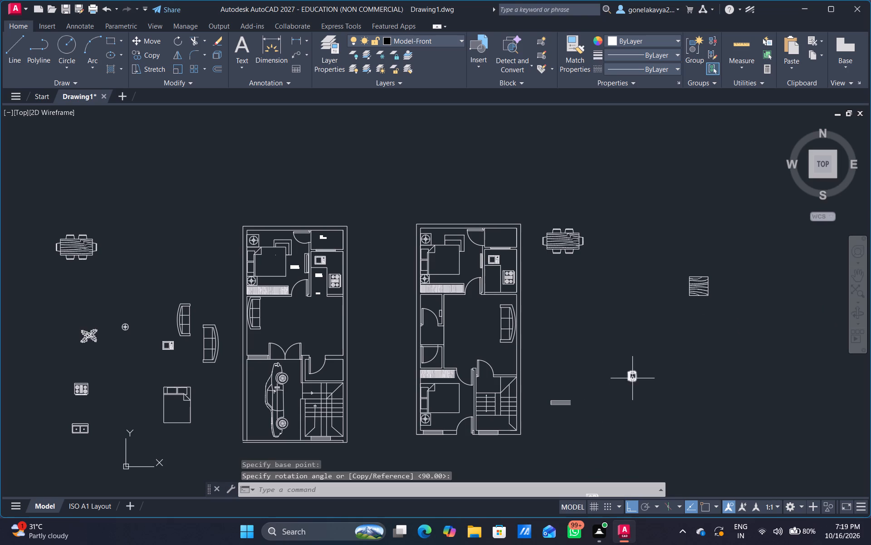
Copy the rotated chair twice into the right plan's living room, one below the other under the sofa, using polar tracking instead of ortho.
left_click(632, 378)
right_click(632, 378)
left_click(680, 198)
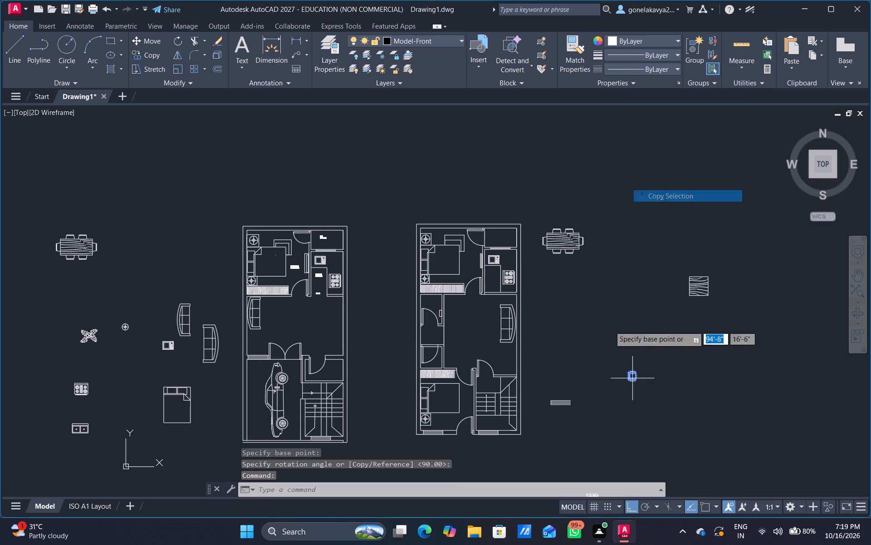
left_click(622, 371)
scroll(523, 342, "up", 2)
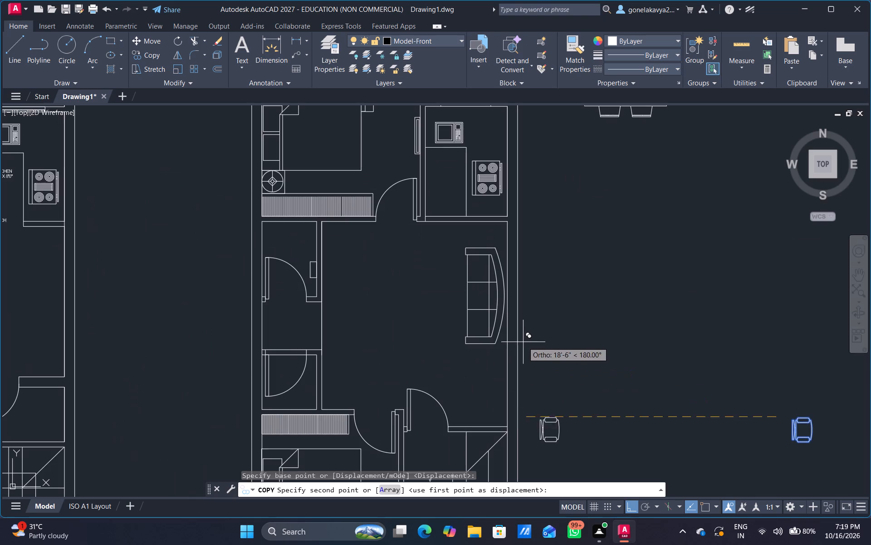
left_click_drag(641, 504, 640, 500)
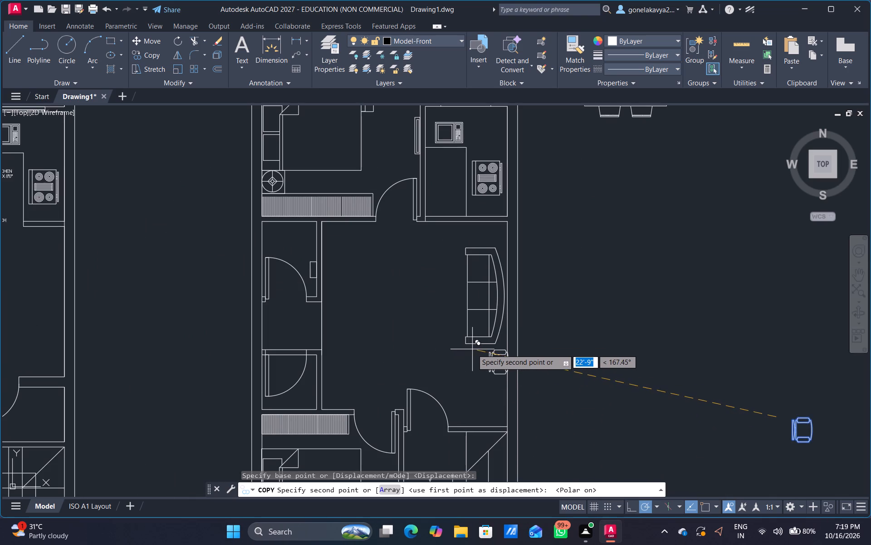
left_click(457, 350)
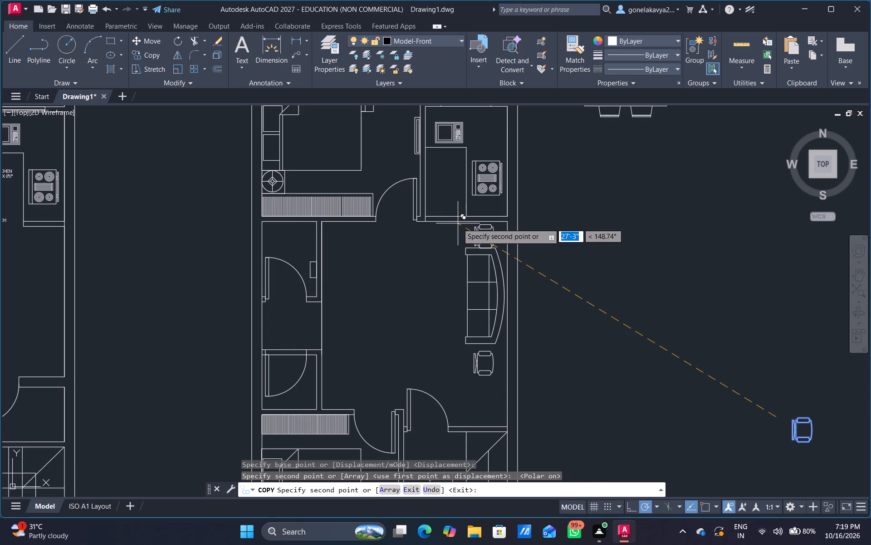
left_click(463, 386)
Place another copy of the chair among the spare furniture beside the left plan, between the stove and the bed, and finish copying.
scroll(201, 357, "down", 1)
middle_click_drag(224, 353, 269, 352)
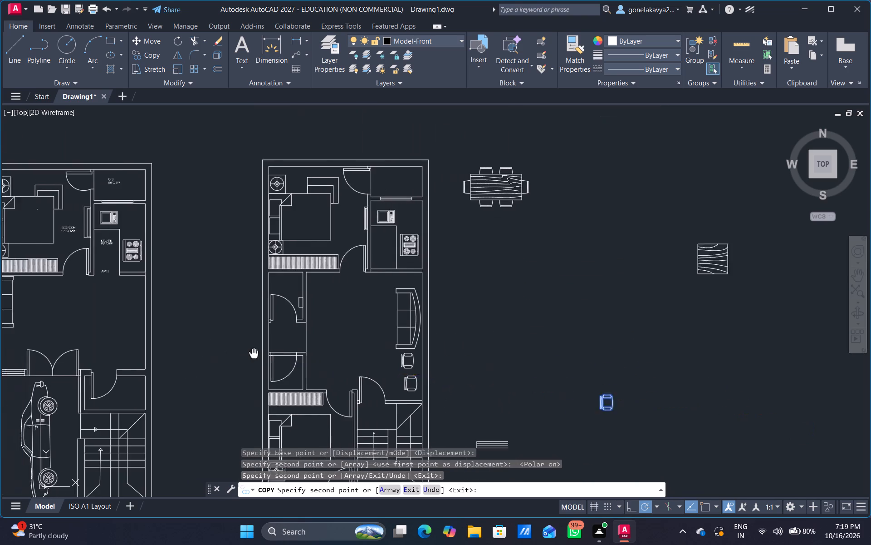
middle_click_drag(269, 352, 639, 257)
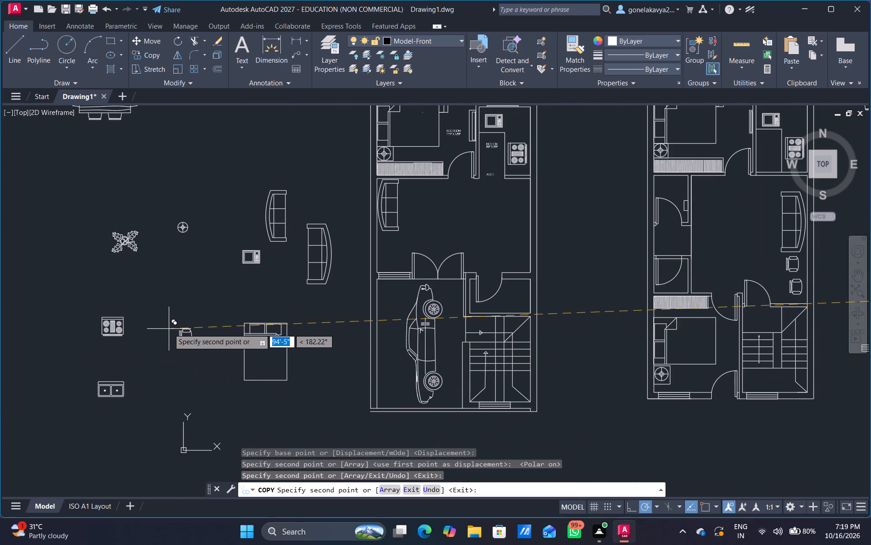
left_click(169, 329)
key("Escape")
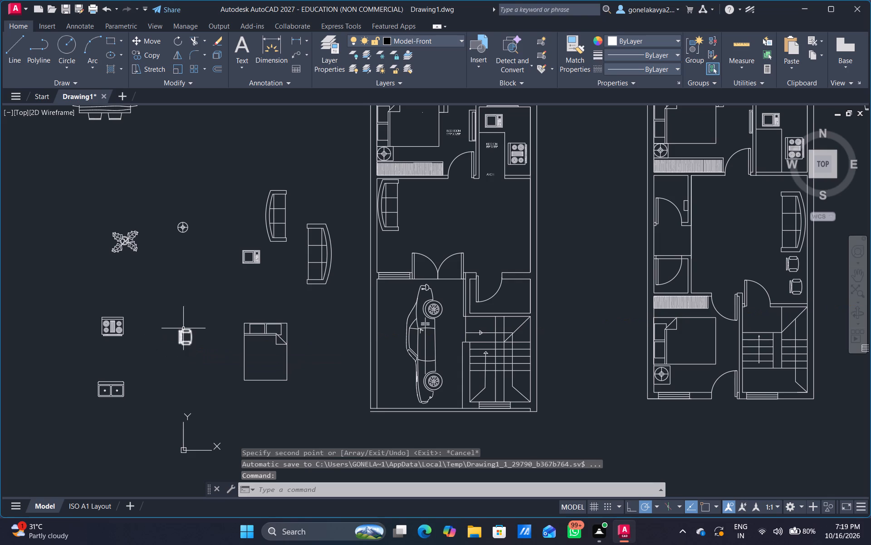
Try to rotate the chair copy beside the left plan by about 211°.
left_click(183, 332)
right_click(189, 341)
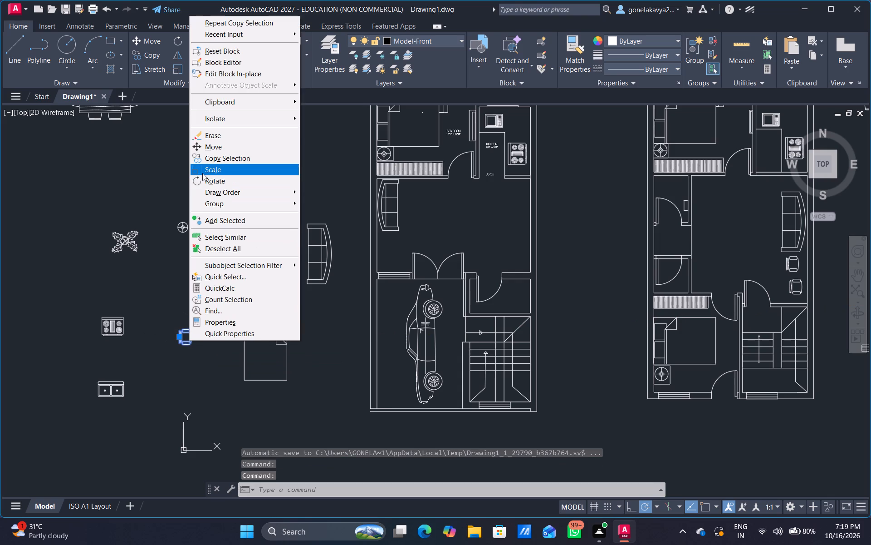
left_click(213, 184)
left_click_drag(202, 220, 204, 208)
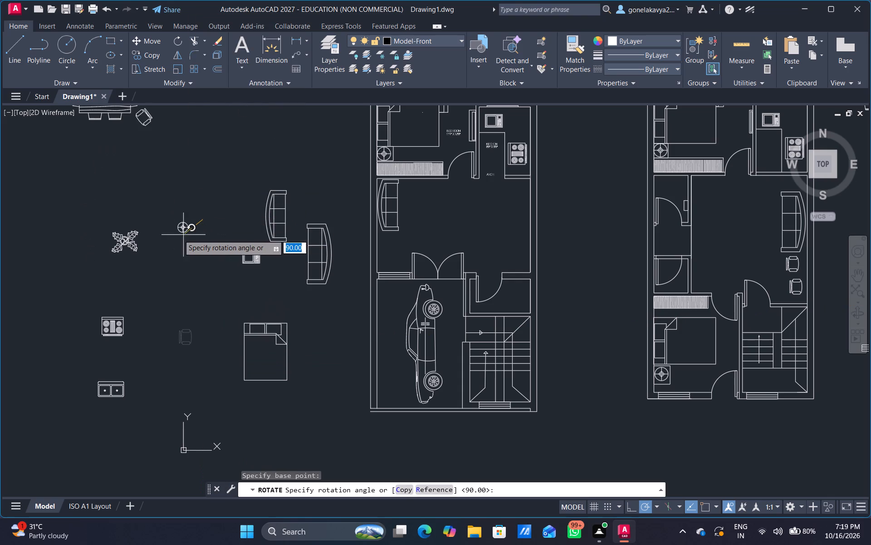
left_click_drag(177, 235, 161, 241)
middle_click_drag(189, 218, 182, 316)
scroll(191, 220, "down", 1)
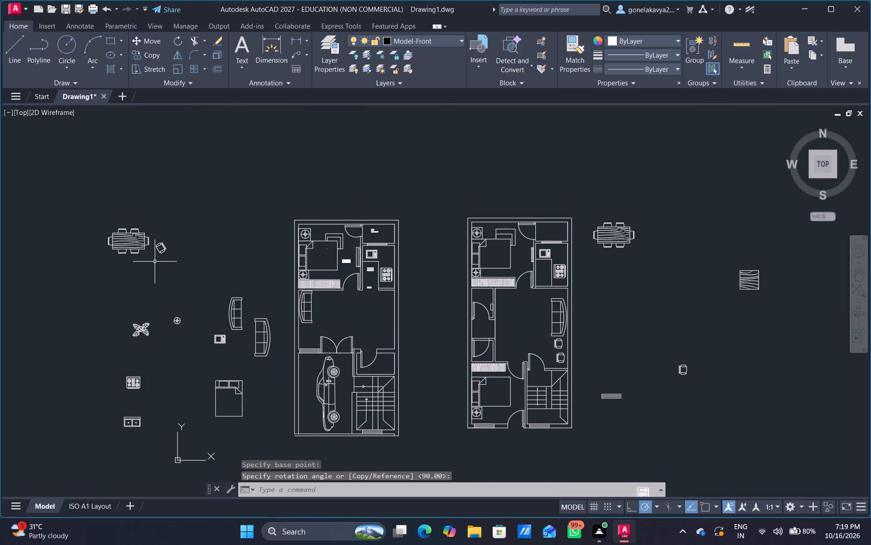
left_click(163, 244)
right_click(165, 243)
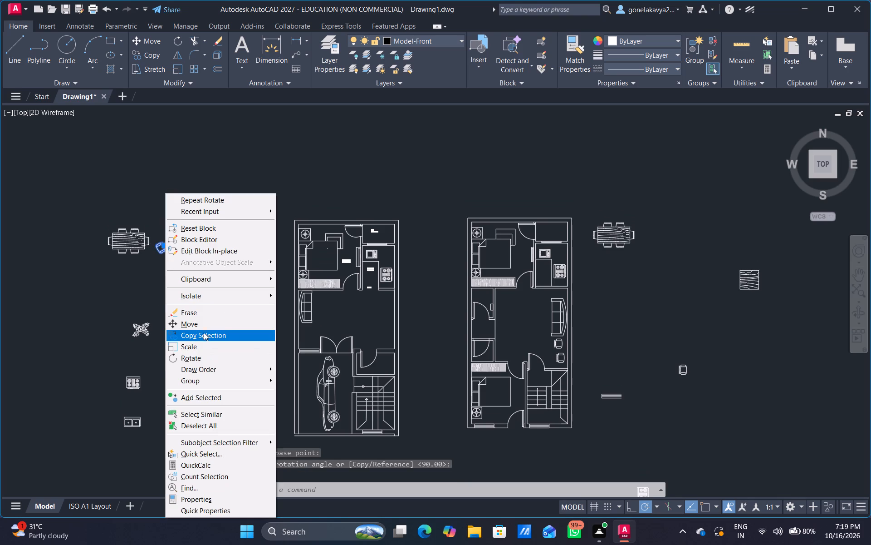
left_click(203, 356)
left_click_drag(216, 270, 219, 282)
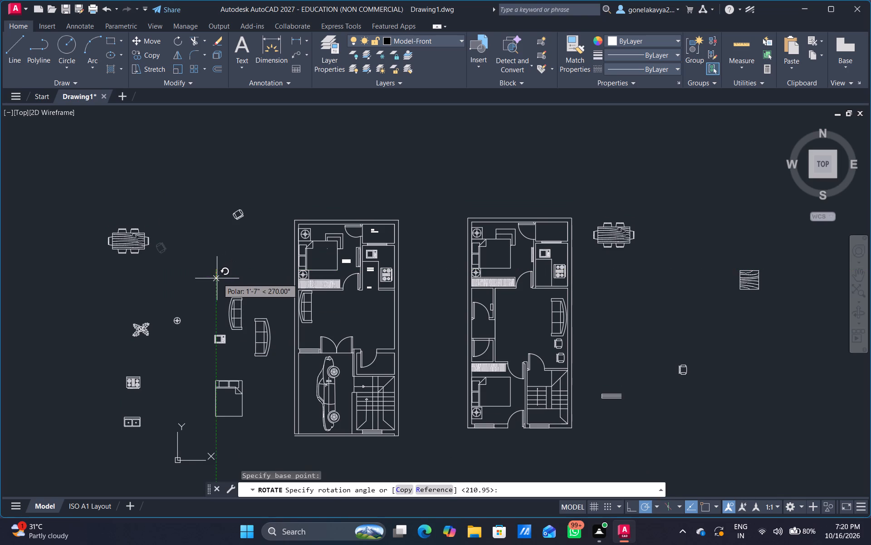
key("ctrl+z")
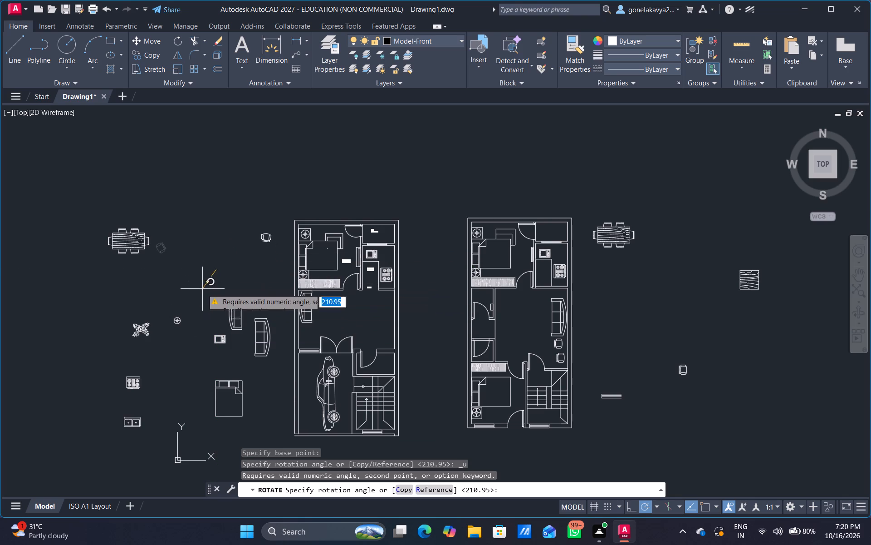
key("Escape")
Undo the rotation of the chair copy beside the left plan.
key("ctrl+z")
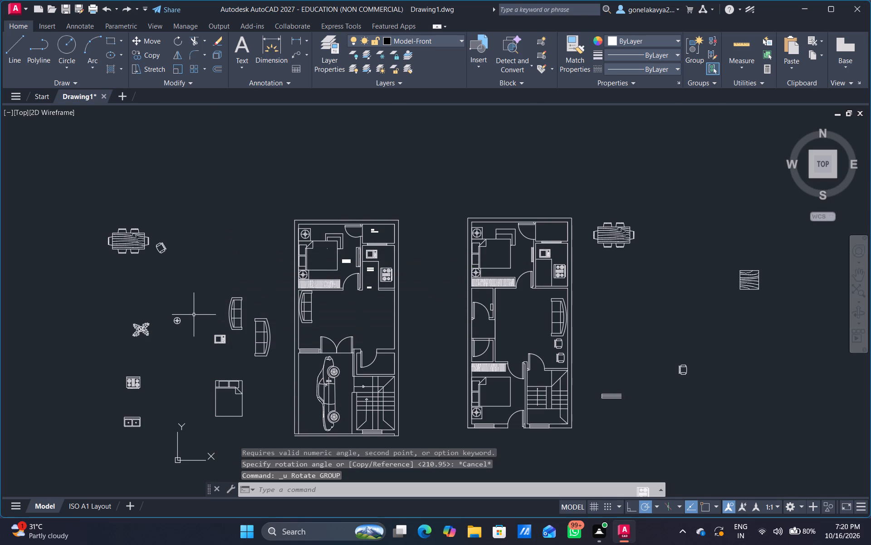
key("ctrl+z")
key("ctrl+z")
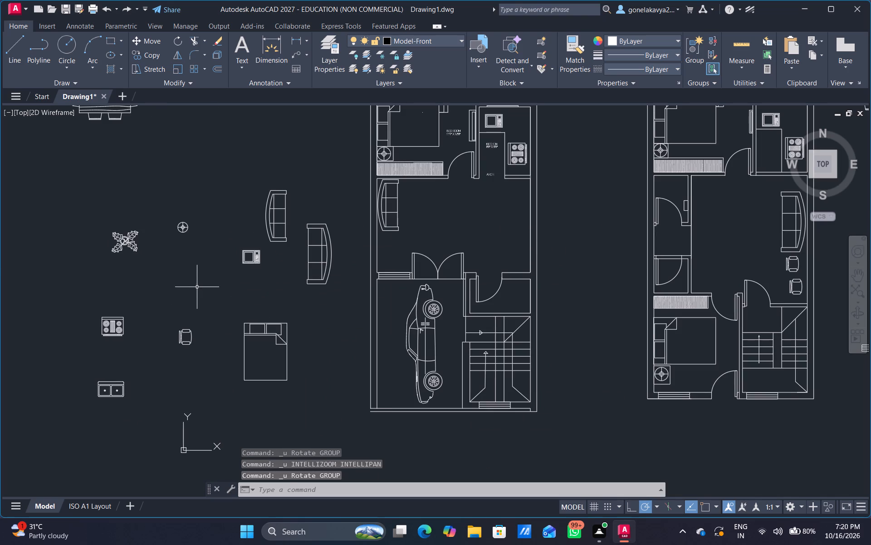
Rotate the chair copy beside the left plan by 180° about a point near the spare bed's upper edge.
left_click(188, 337)
left_click(187, 333)
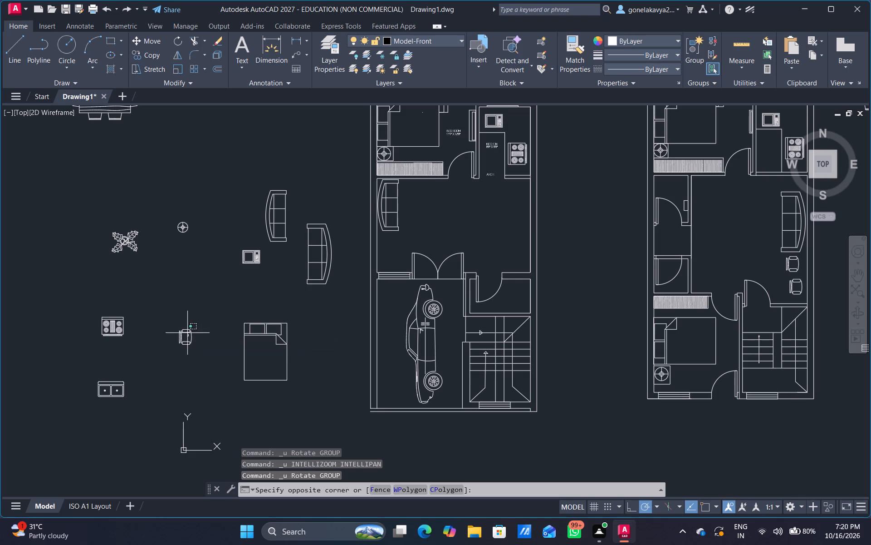
left_click(190, 332)
right_click(190, 332)
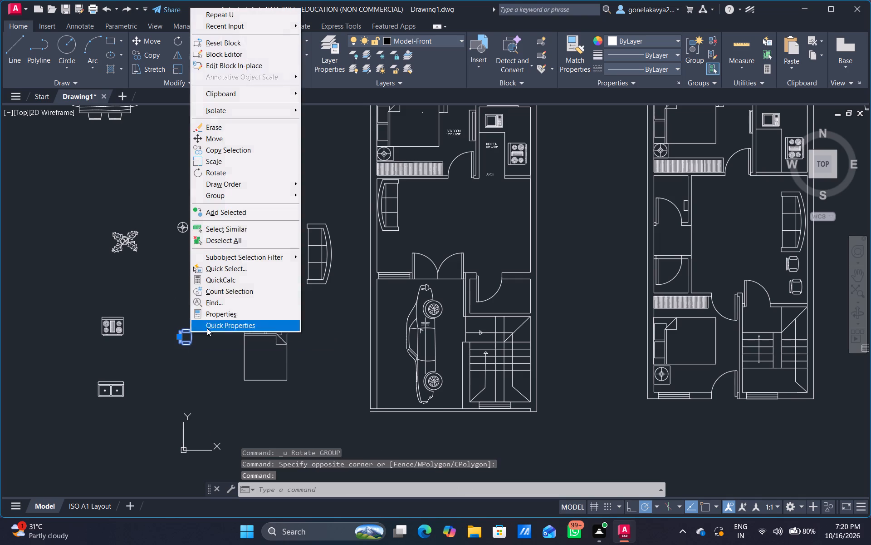
left_click(293, 168)
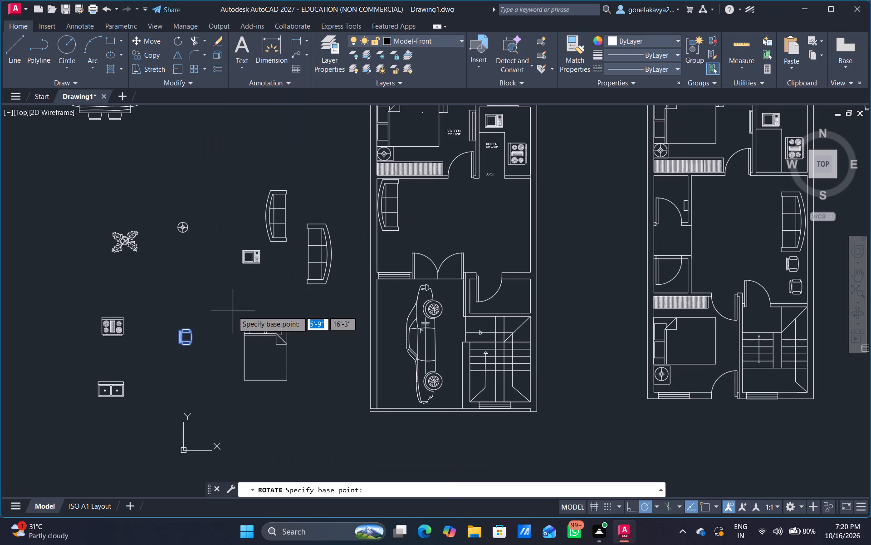
left_click_drag(233, 311, 232, 333)
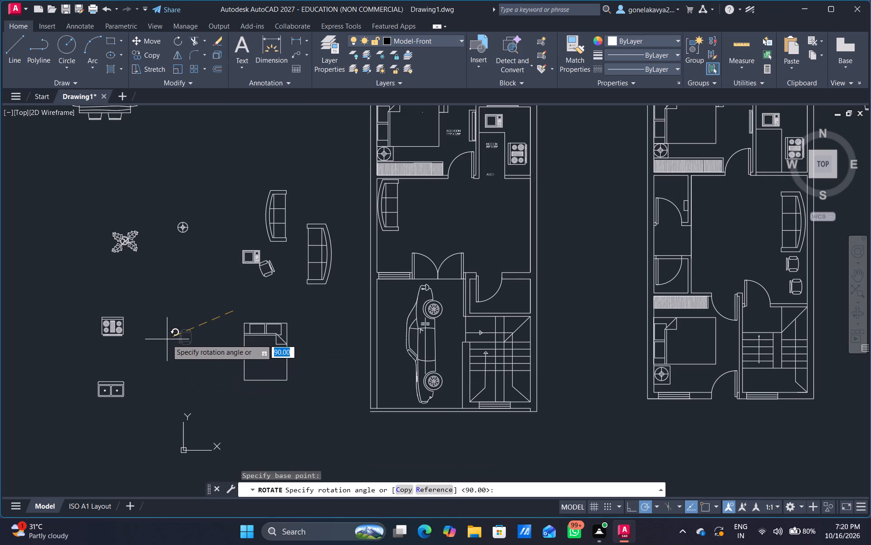
left_click(218, 311)
Copy the rotated chair beside the left plan twice into its living room, one below the other under the sofa.
left_click(276, 292)
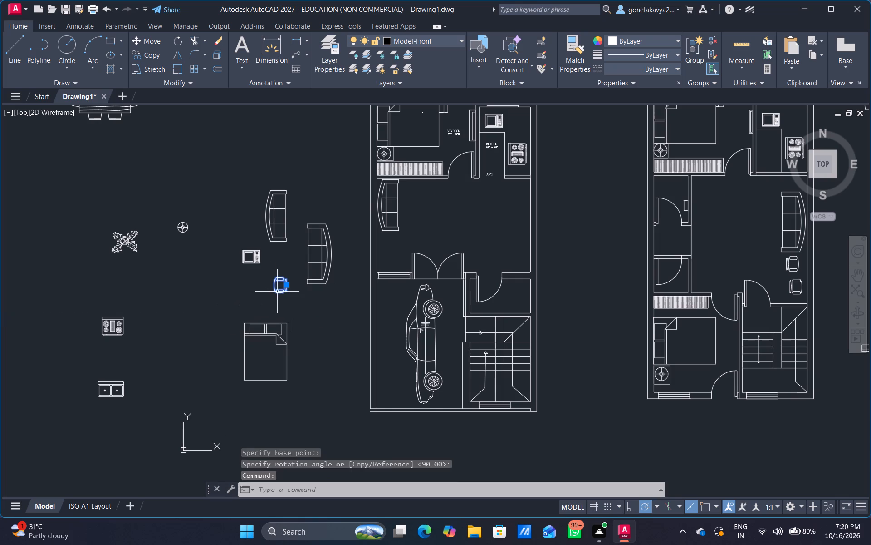
right_click(279, 292)
left_click(354, 339)
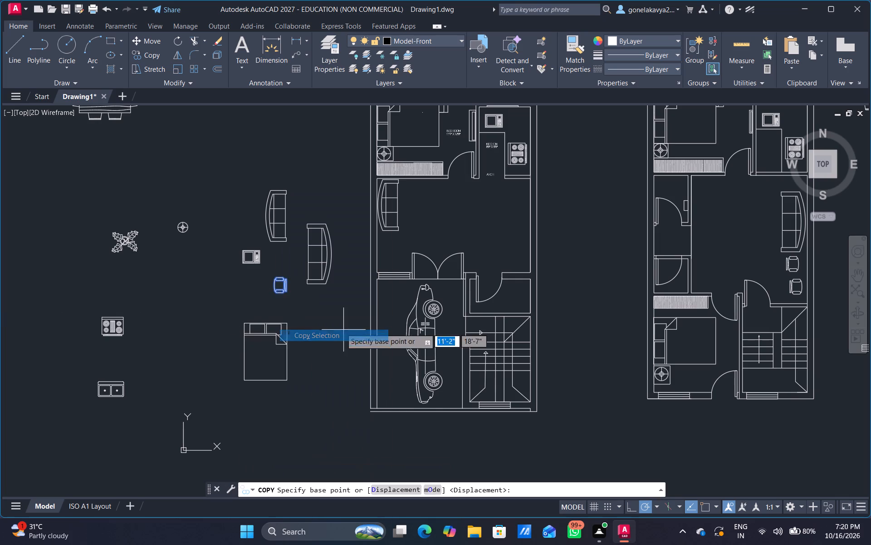
left_click(339, 322)
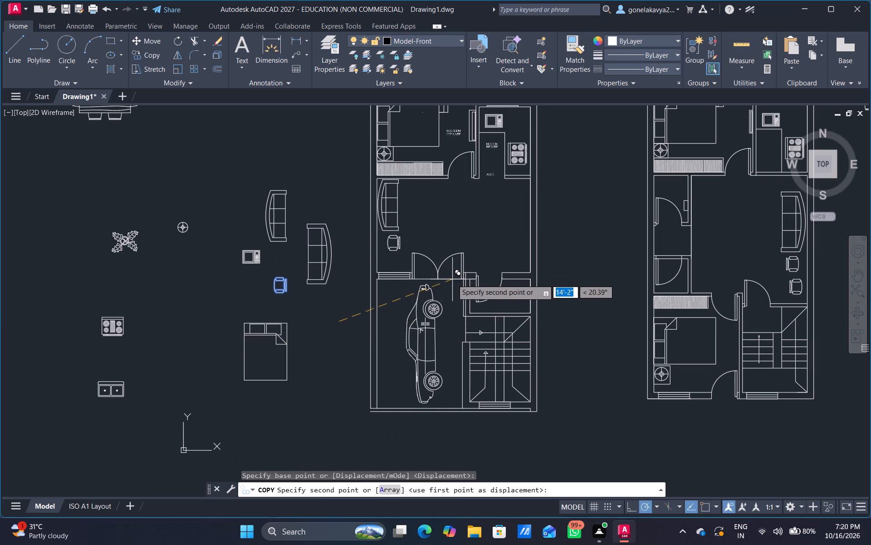
left_click(448, 278)
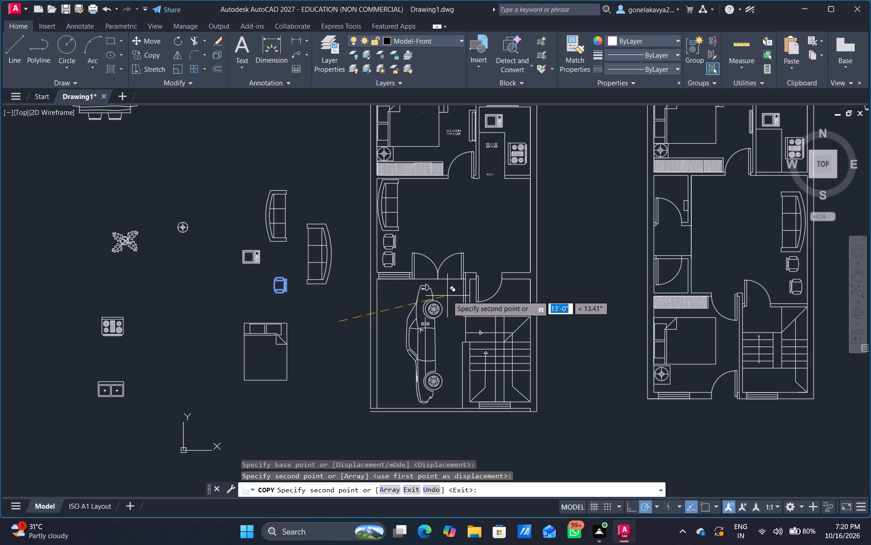
left_click(449, 296)
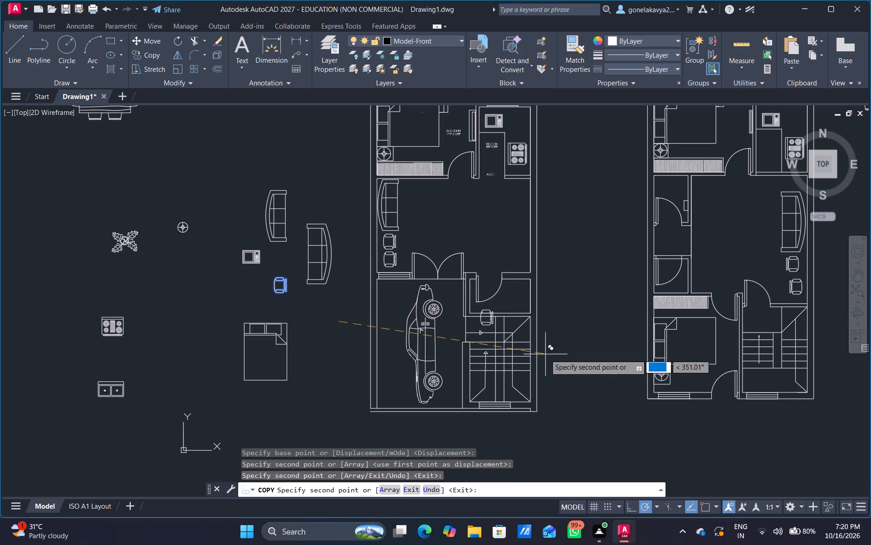
key("Escape")
Draw a rectangle about 1'-2" by 1'-5" in the lower-right corner of the left plan's living room.
scroll(554, 345, "down", 1)
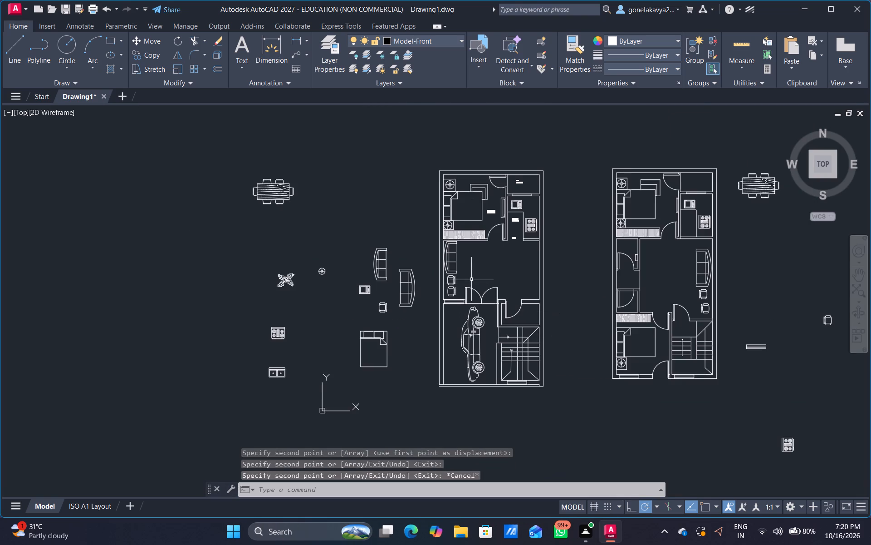
scroll(481, 269, "up", 1)
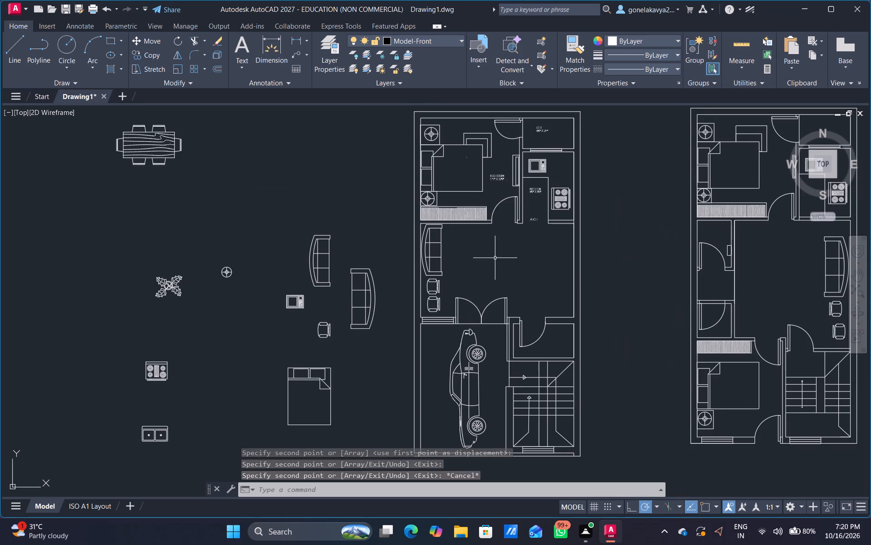
middle_click_drag(495, 258, 381, 264)
key("r")
key("e")
key("c")
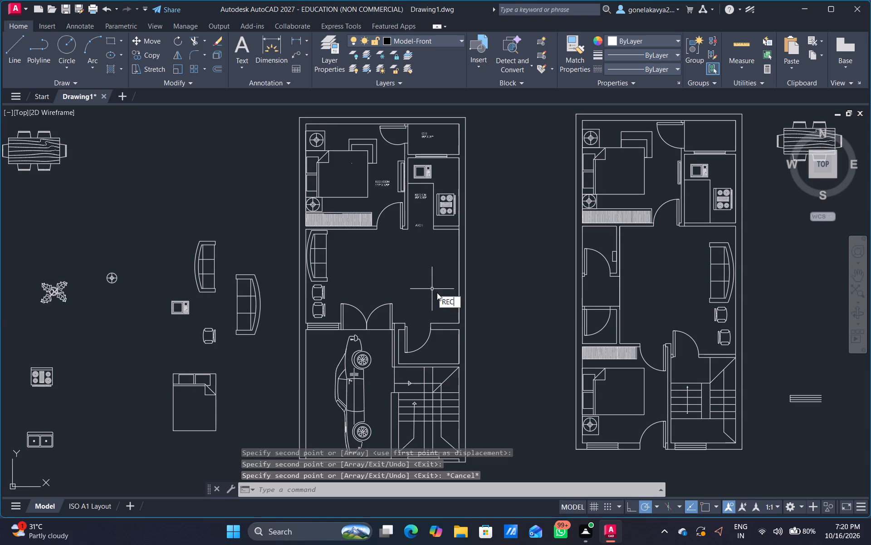
key("space")
scroll(449, 305, "up", 4)
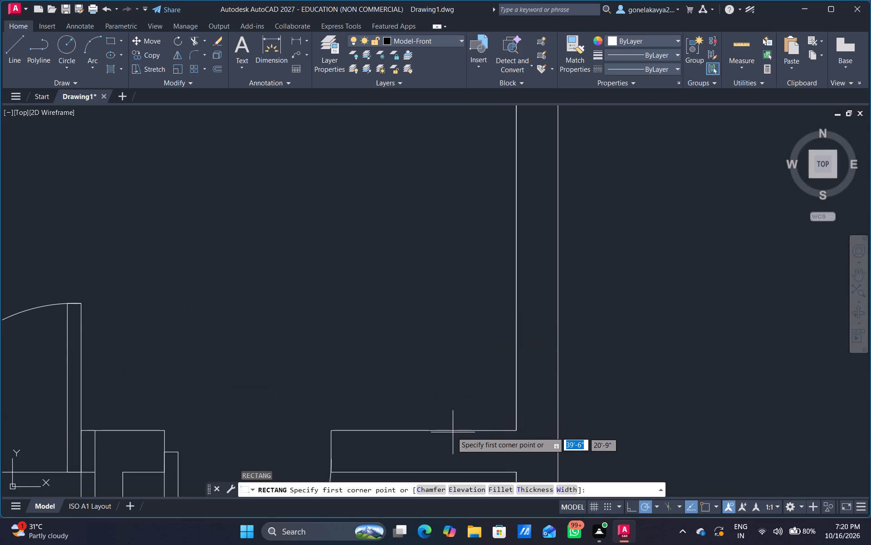
left_click_drag(451, 431, 452, 410)
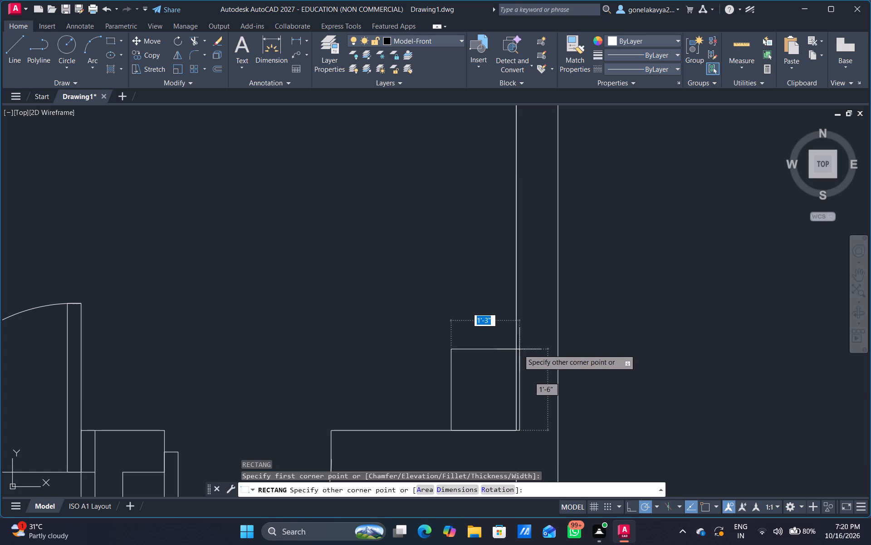
scroll(506, 349, "up", 4)
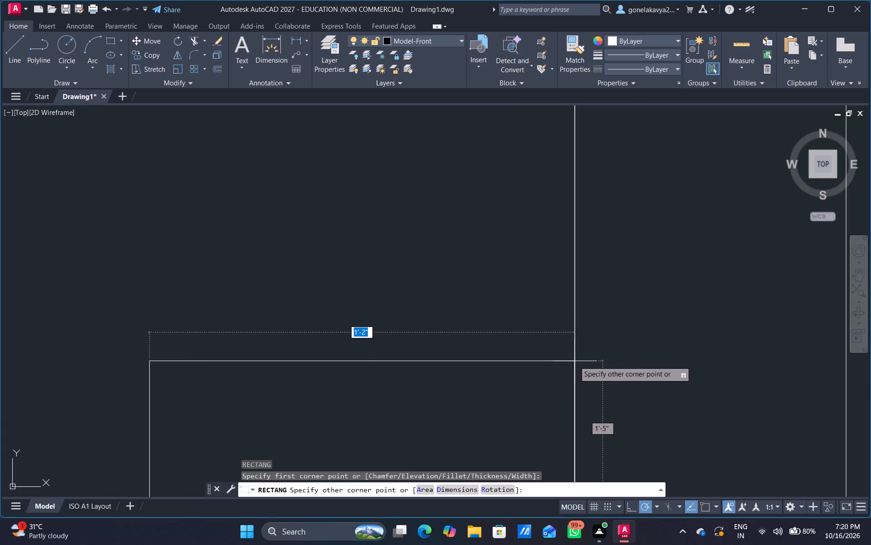
left_click(575, 361)
scroll(471, 381, "down", 2)
middle_click_drag(471, 386, 421, 125)
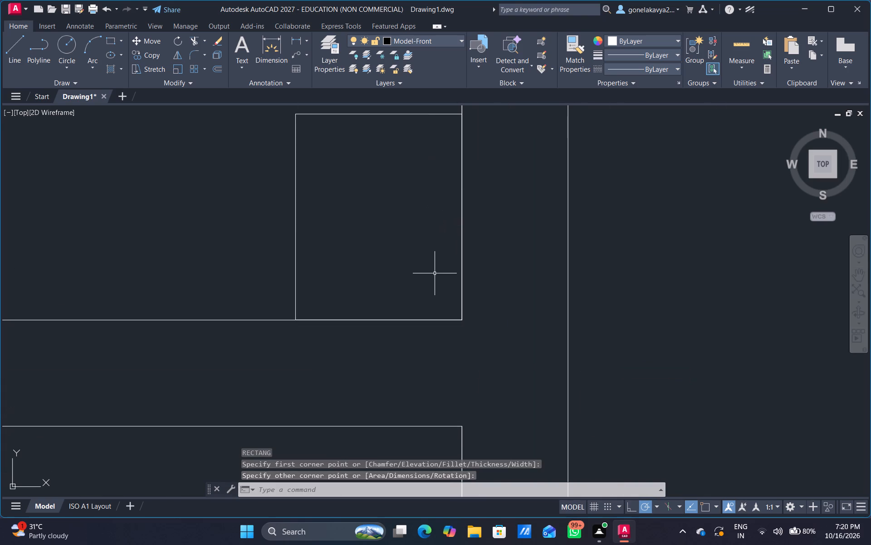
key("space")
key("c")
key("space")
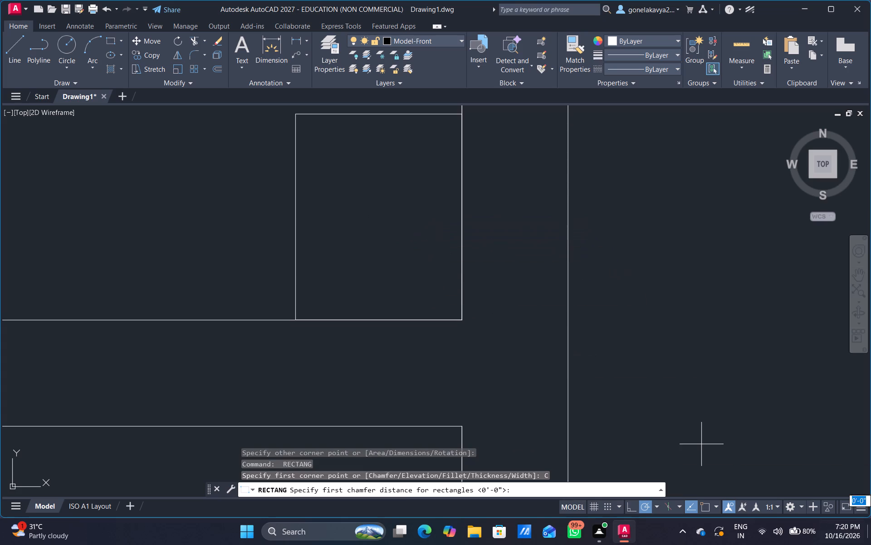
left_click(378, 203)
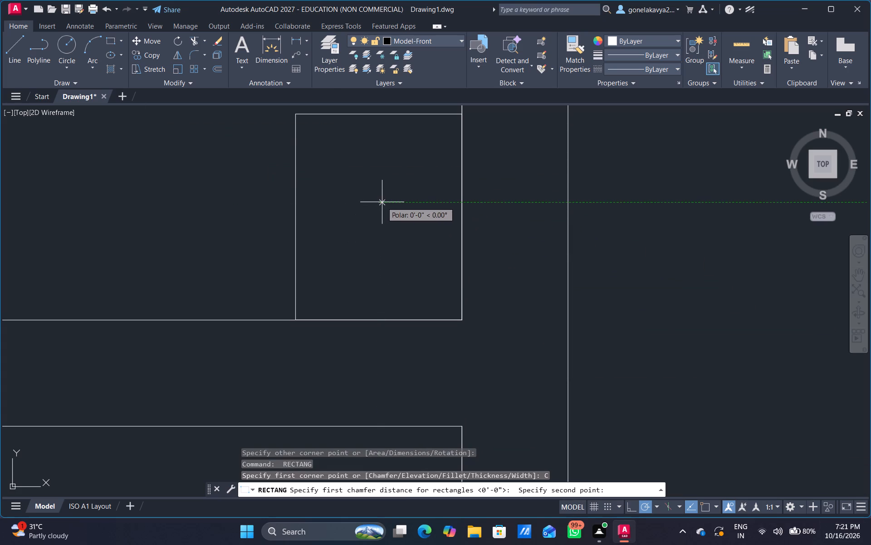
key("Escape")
Draw a circle of about 5" radius inside the corner rectangle, plus a much smaller circle near its centre.
type("C")
key("space")
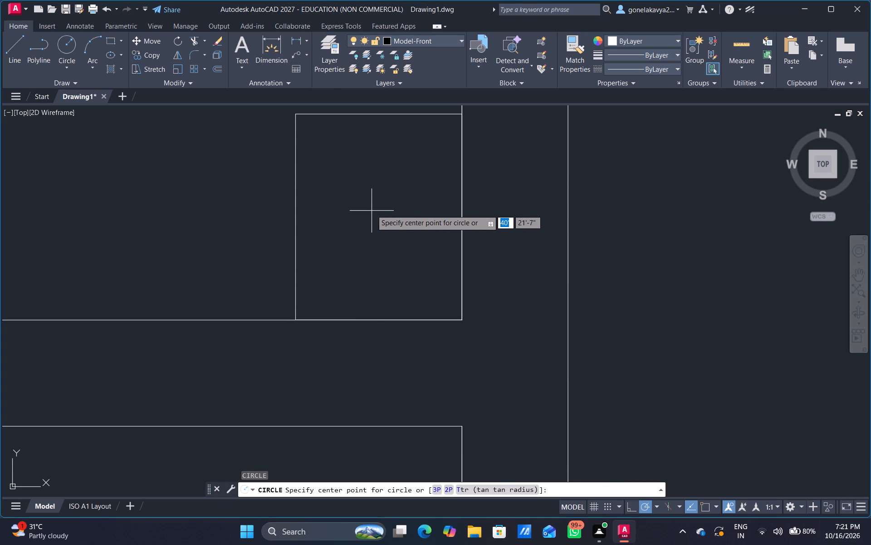
left_click(379, 204)
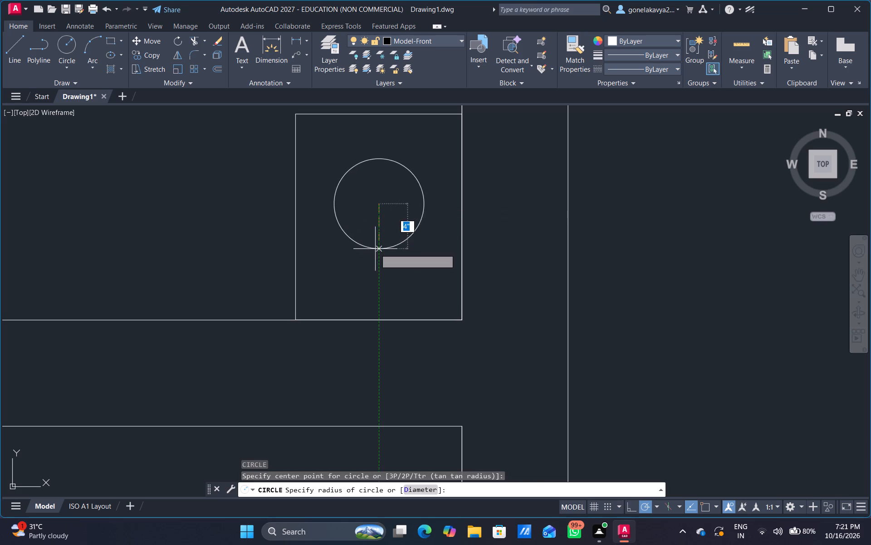
left_click(375, 259)
key("space")
left_click_drag(373, 209, 374, 210)
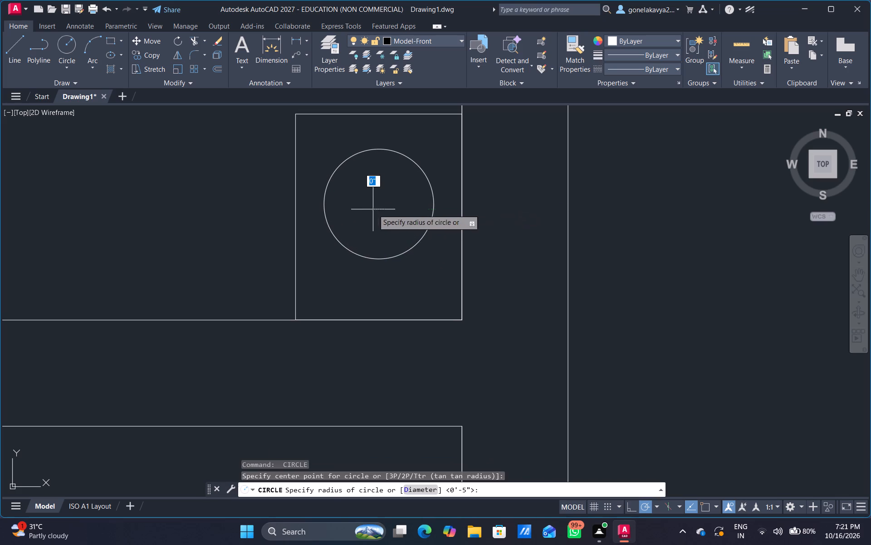
left_click_drag(374, 210, 377, 214)
left_click(382, 220)
Add a two-line text label reading LOBBYHALL and 17'6" X 11'0" in the middle of the left plan's living room.
scroll(388, 243, "down", 3)
scroll(303, 220, "down", 2)
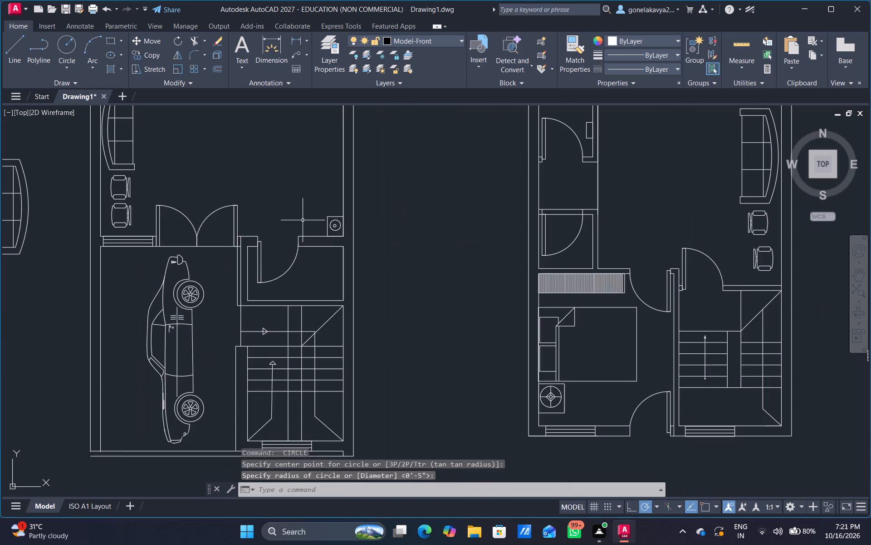
middle_click_drag(303, 220, 361, 328)
scroll(258, 243, "down", 1)
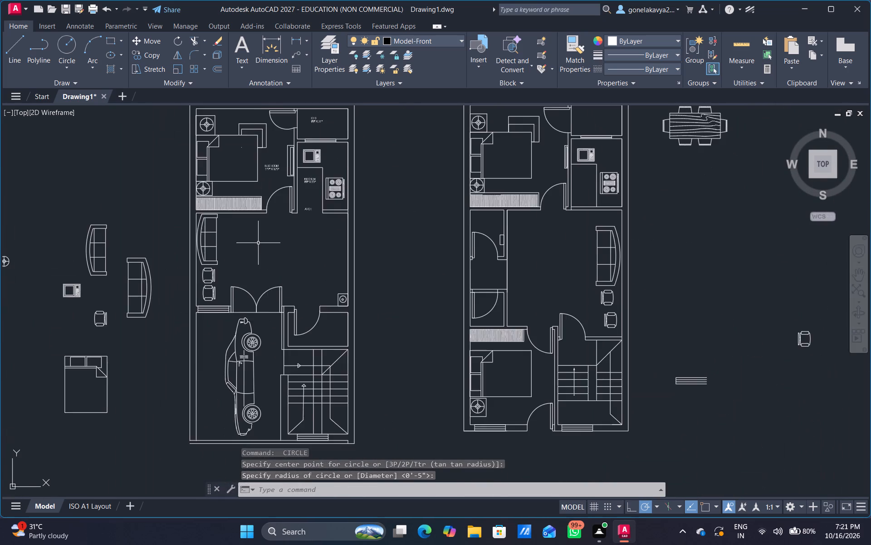
middle_click_drag(265, 245, 261, 292)
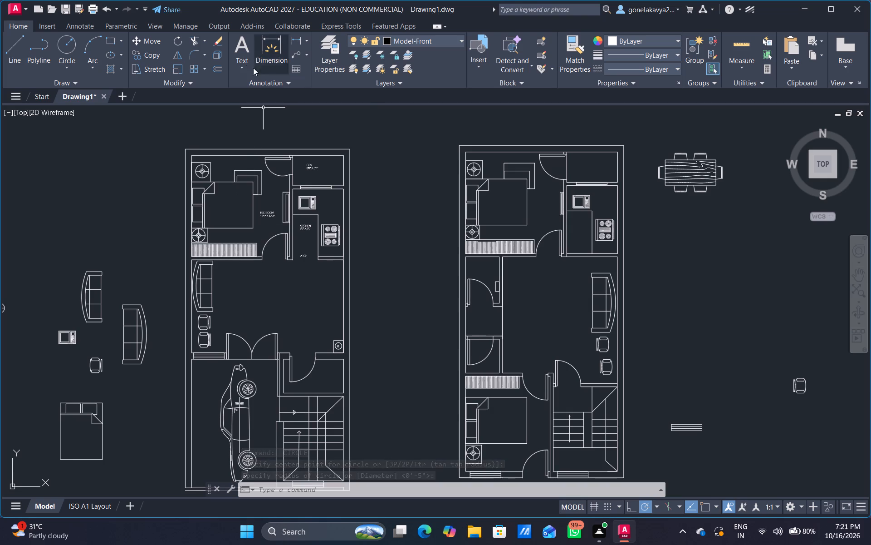
left_click(246, 45)
scroll(270, 301, "up", 2)
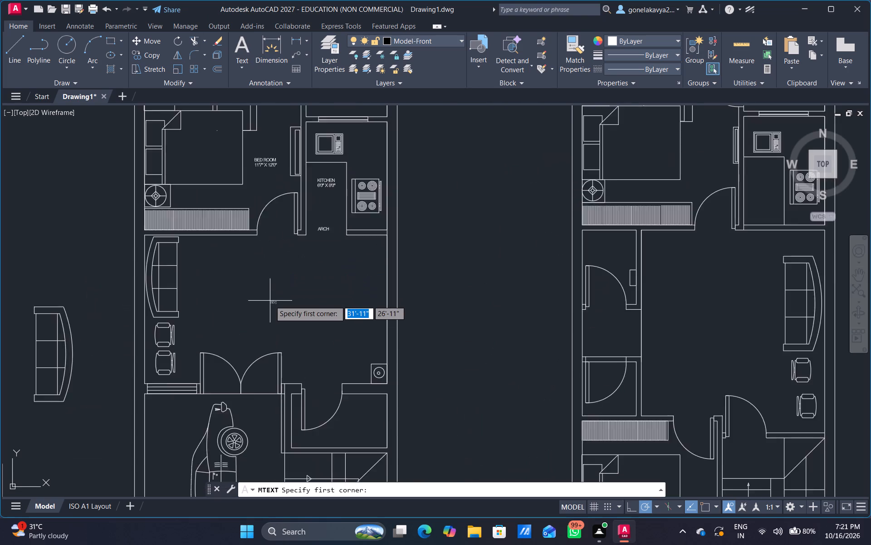
left_click_drag(254, 287, 266, 353)
left_click(342, 364)
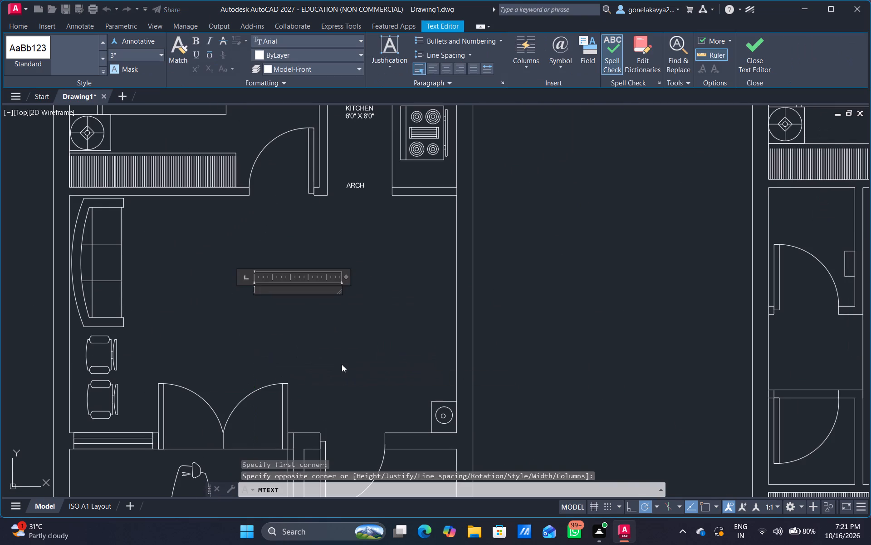
type("LO")
type("BBY")
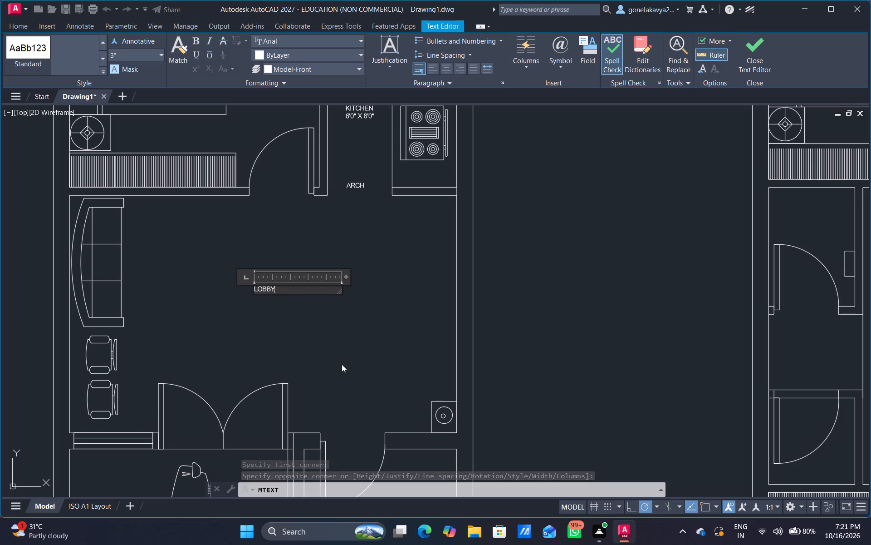
type("HALL")
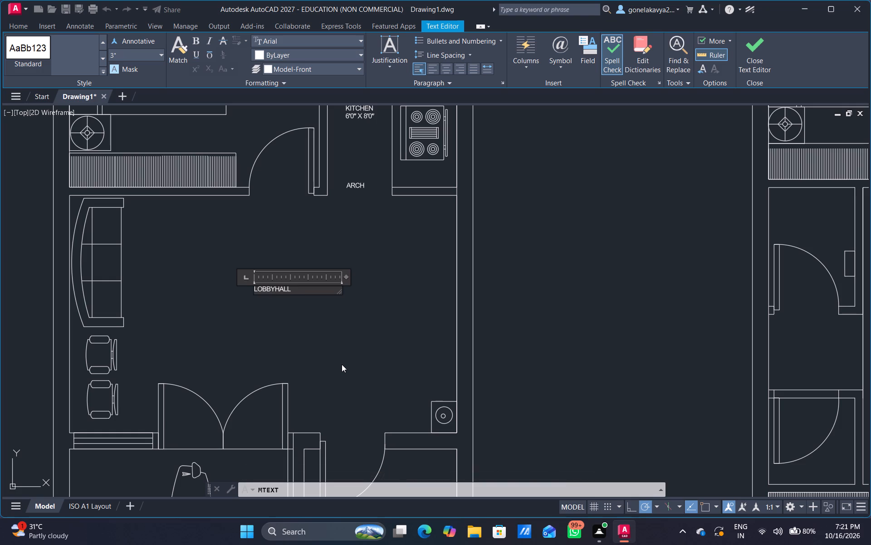
key("Return")
type("17'")
type("6\" X 11'0\"")
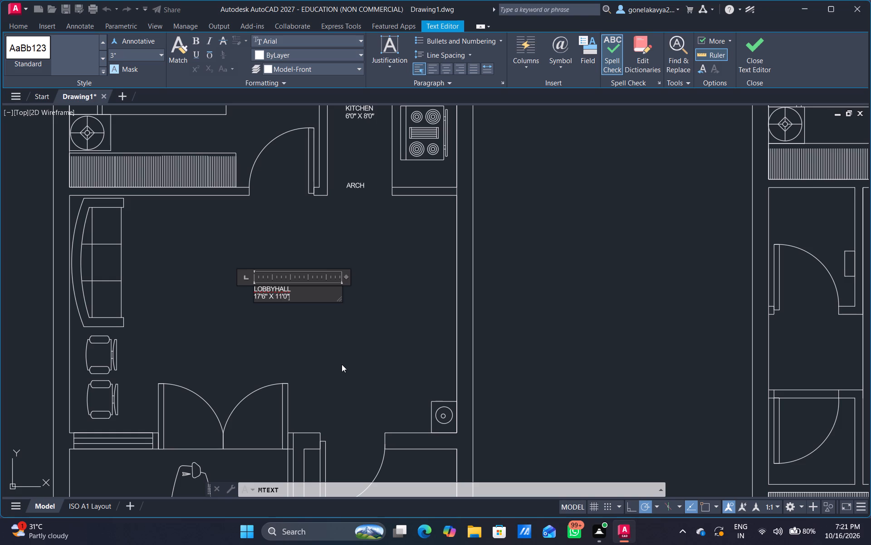
left_click(342, 364)
Add the text label MAIN GATE just above the bottom wall of the left plan's car area, beside the car.
middle_click_drag(345, 365, 390, 176)
middle_click_drag(261, 362, 290, 260)
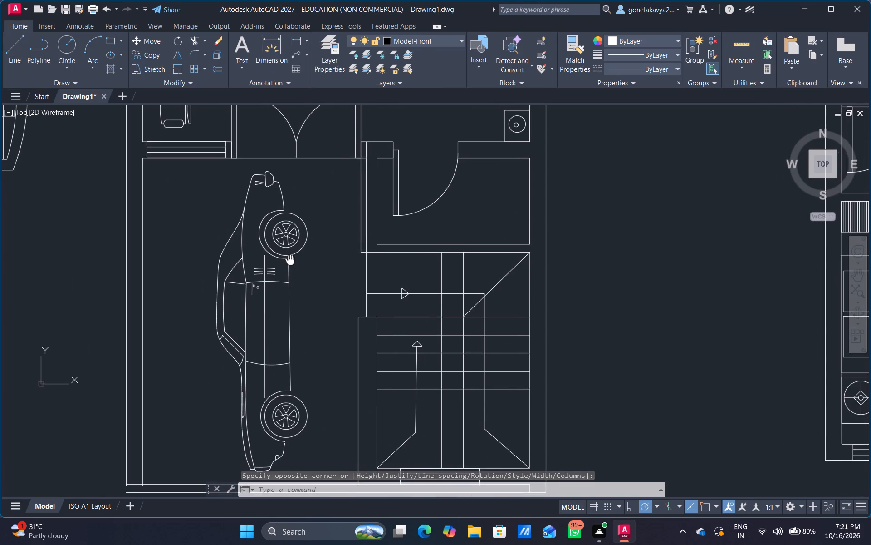
middle_click_drag(290, 260, 289, 273)
middle_click_drag(318, 333, 326, 272)
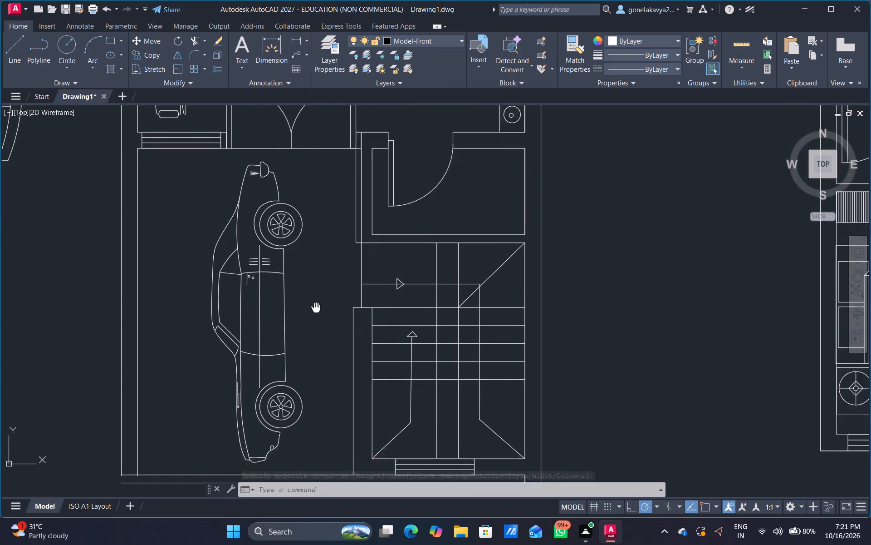
middle_click_drag(326, 272, 338, 211)
middle_click_drag(221, 355, 243, 310)
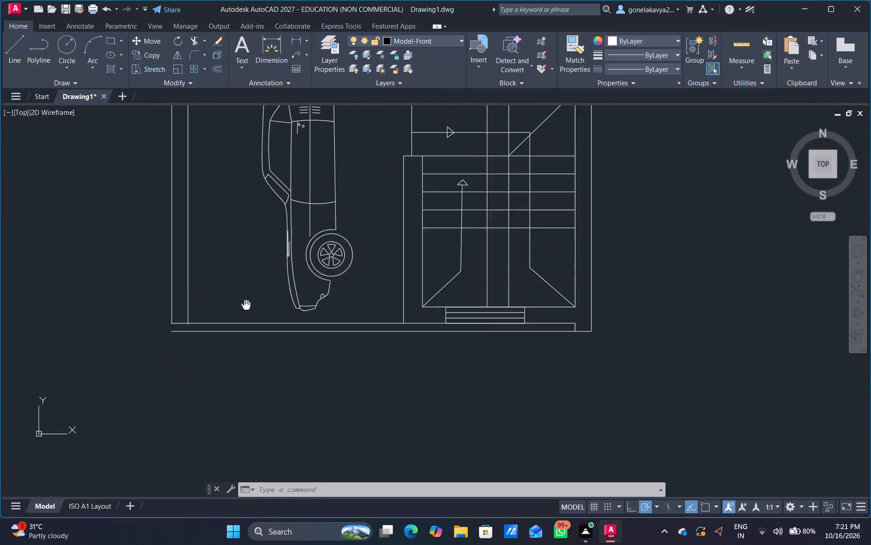
scroll(225, 305, "up", 2)
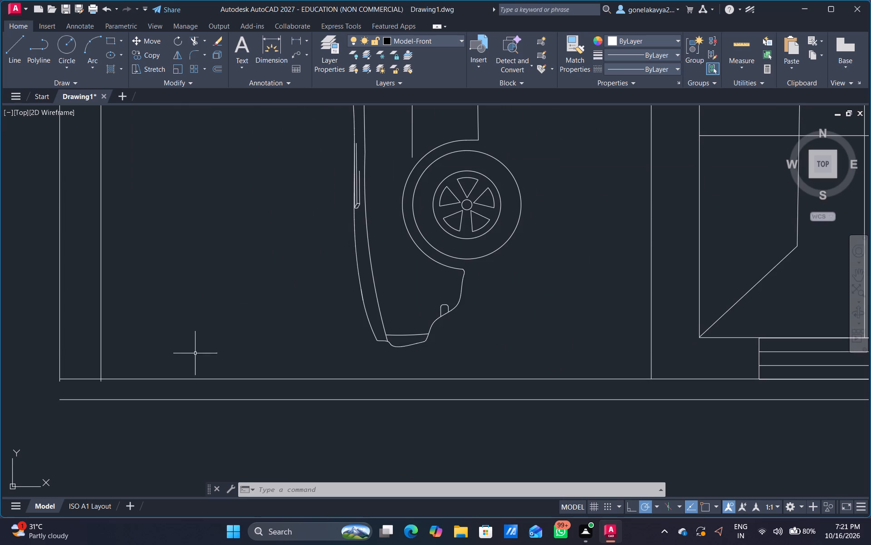
key("space")
left_click_drag(170, 371, 173, 312)
left_click_drag(248, 340, 255, 343)
left_click(263, 343)
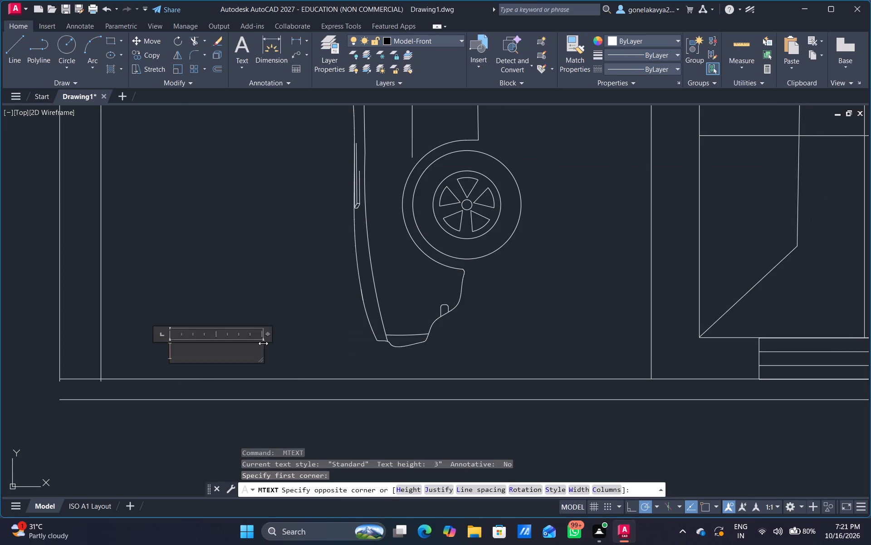
type("MAIN")
key("space")
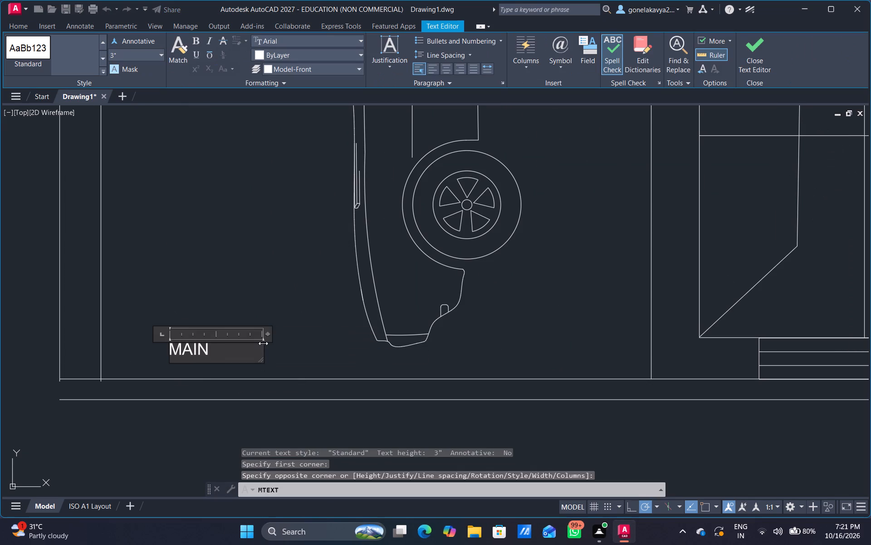
type("GATE")
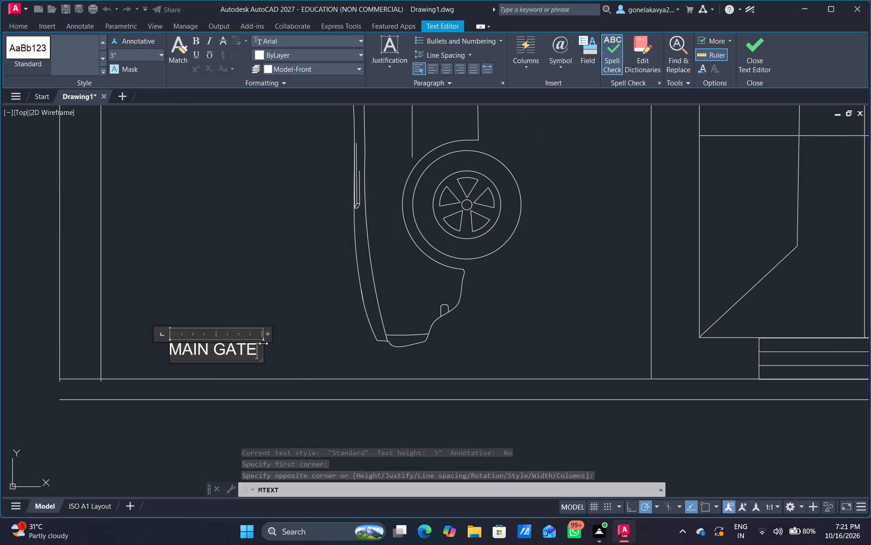
left_click(174, 256)
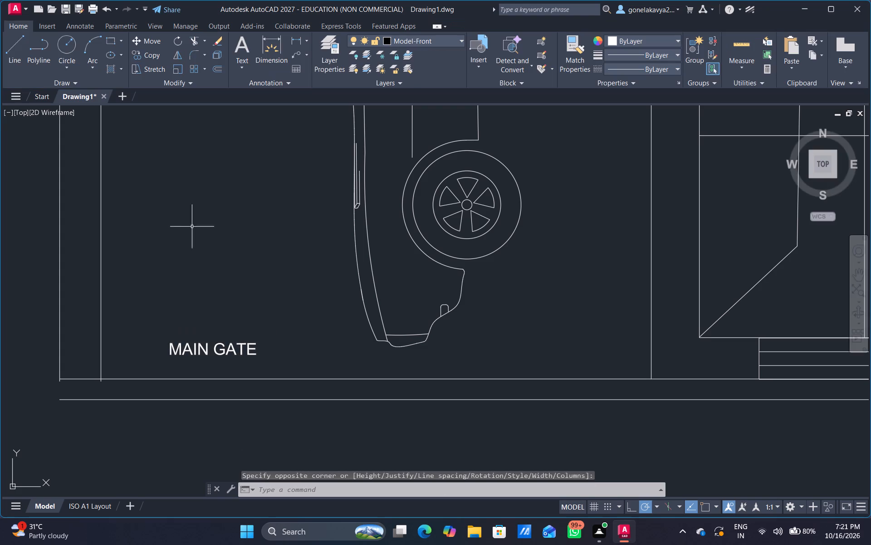
Add a two-line text label reading PARKING and 10'0" X 15'6" between the left plan's outer wall and the car.
middle_click_drag(208, 208, 163, 412)
scroll(123, 231, "down", 1)
middle_click_drag(117, 223, 153, 307)
key("space")
left_click_drag(133, 238, 147, 291)
left_click(158, 289)
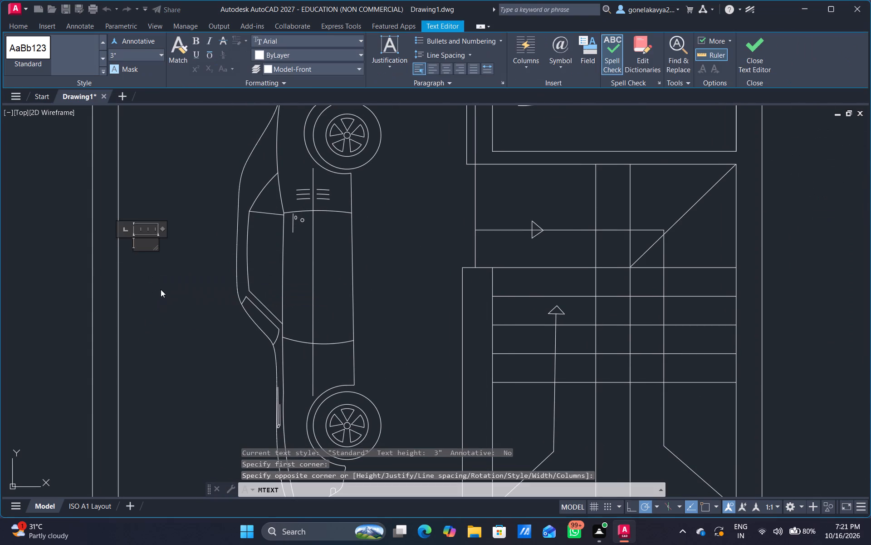
type("PARKING")
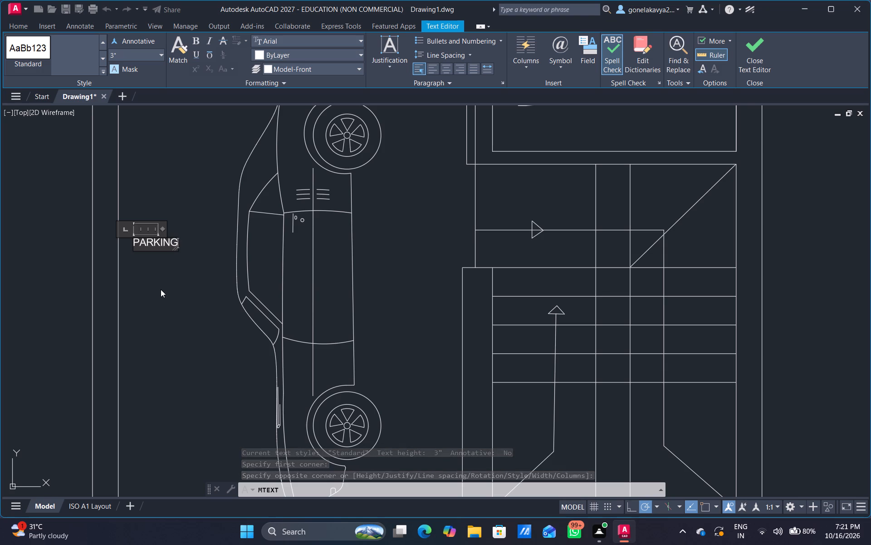
key("Return")
type("10'0\" X")
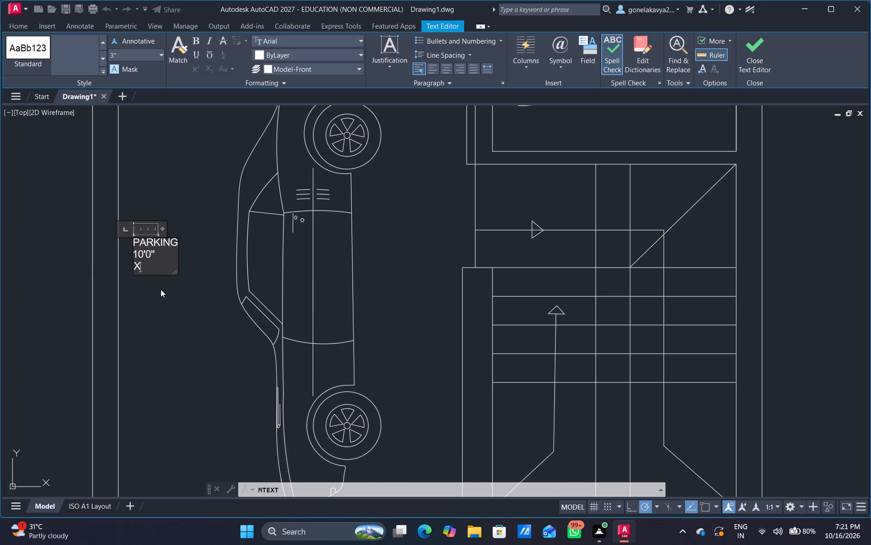
key("space")
type("15'6\"")
key("Return")
left_click_drag(164, 231, 208, 231)
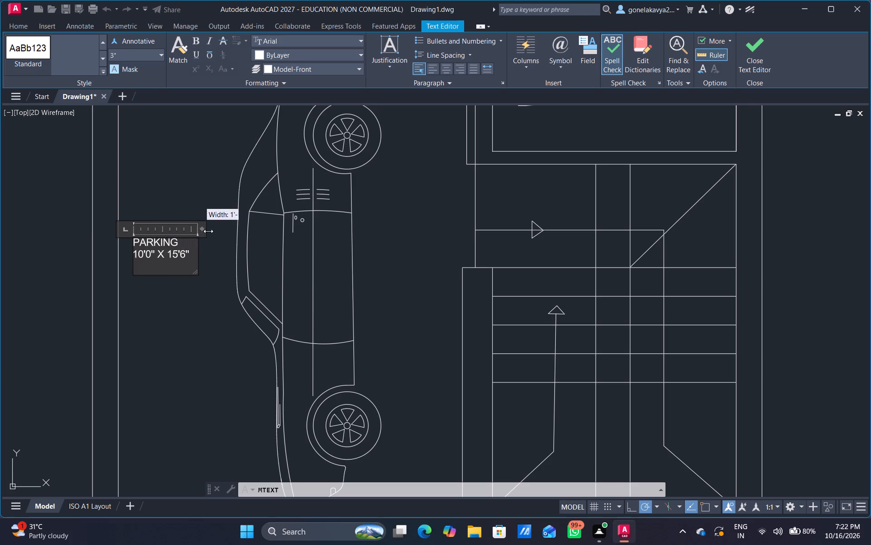
left_click_drag(208, 231, 213, 229)
left_click(212, 190)
Add the text label UP in the left plan's car area, just outside the start of the stair direction arrow.
scroll(258, 234, "down", 2)
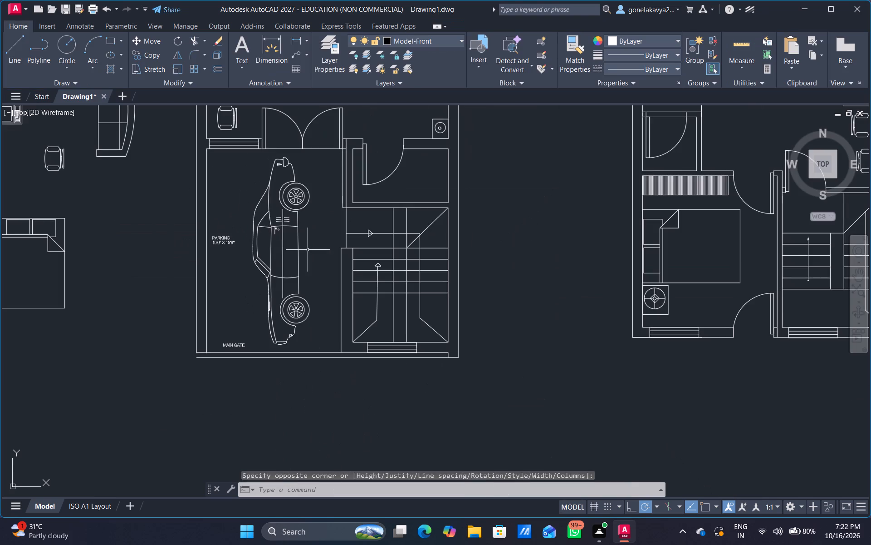
middle_click_drag(309, 250, 233, 342)
scroll(249, 321, "up", 2)
key("space")
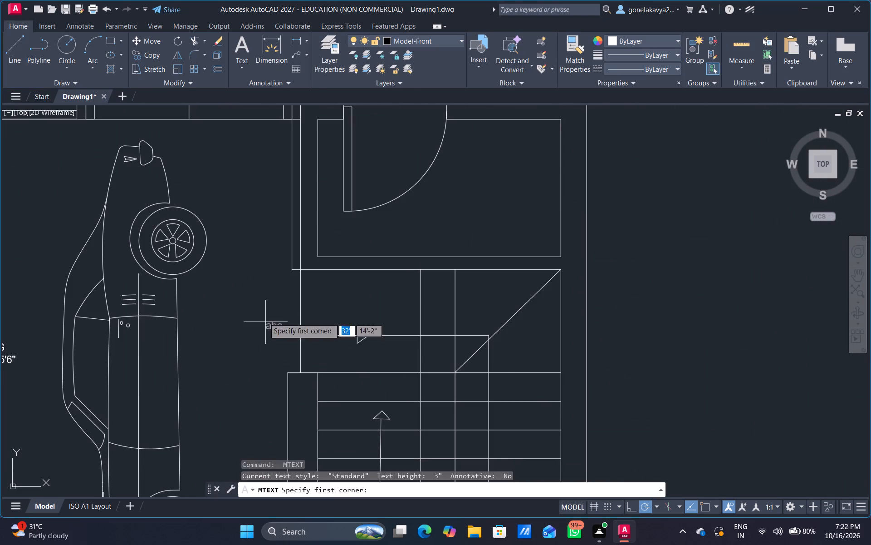
left_click_drag(264, 317, 264, 341)
left_click(282, 340)
key("o")
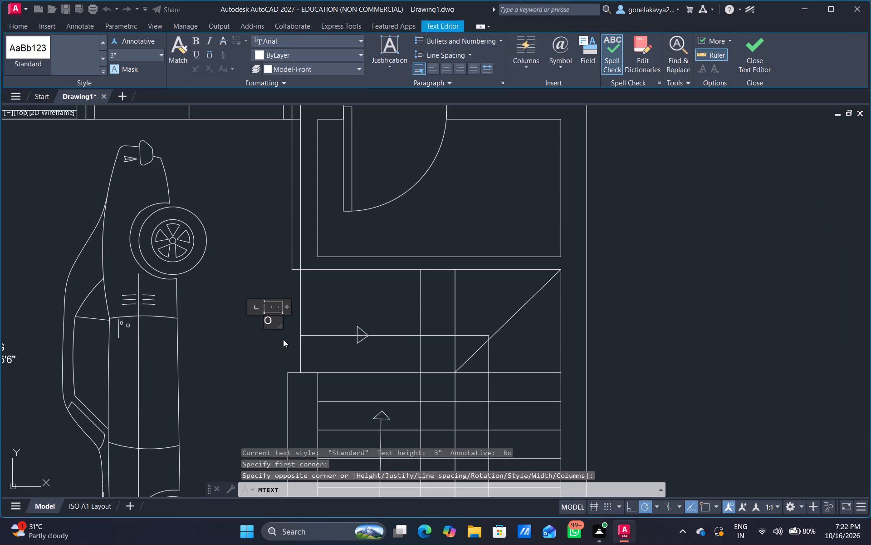
key("BackSpace")
type("UP")
scroll(296, 354, "down", 1)
middle_click_drag(320, 361, 345, 218)
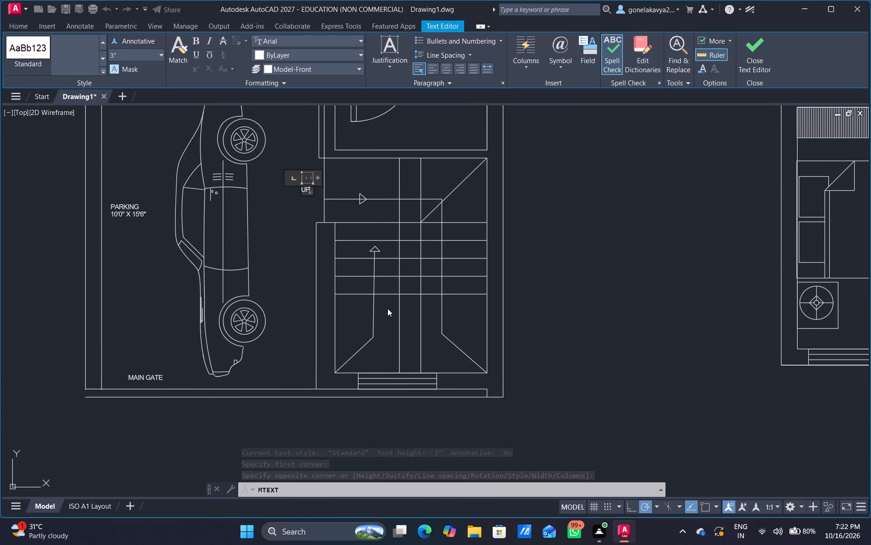
scroll(382, 324, "up", 1)
middle_click_drag(382, 324, 311, 254)
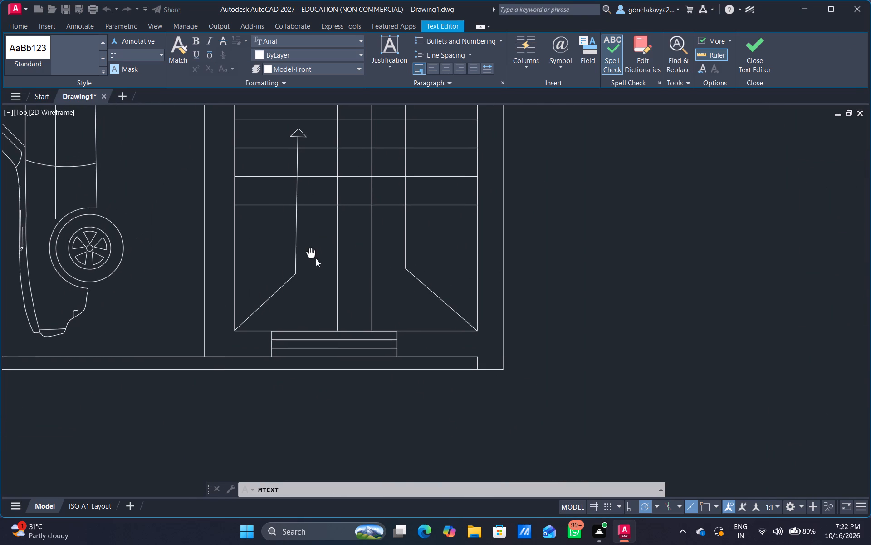
key("space")
left_click(299, 294)
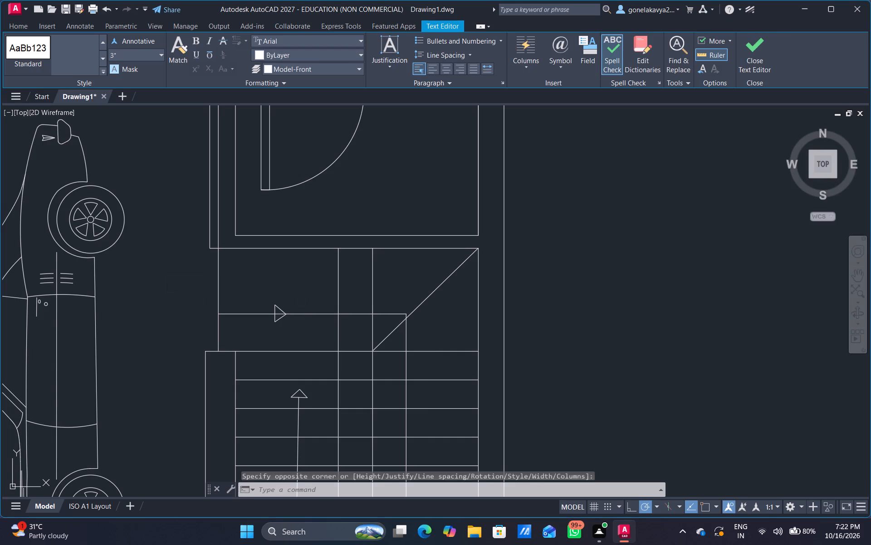
Add a text label reading STAIRCASE and 7'1" X 10'0" in the lower part of the left plan's stairwell.
middle_click_drag(300, 293, 299, 64)
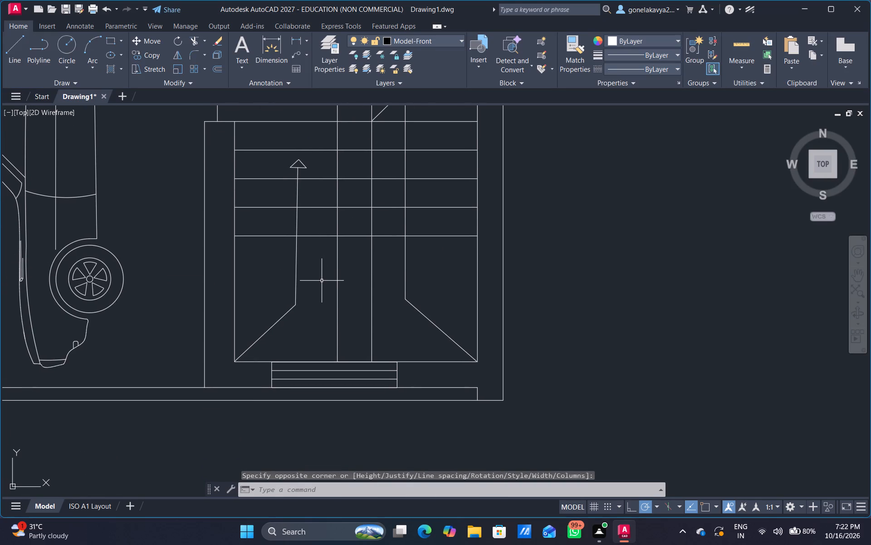
key("space")
left_click_drag(322, 281, 327, 307)
left_click(351, 305)
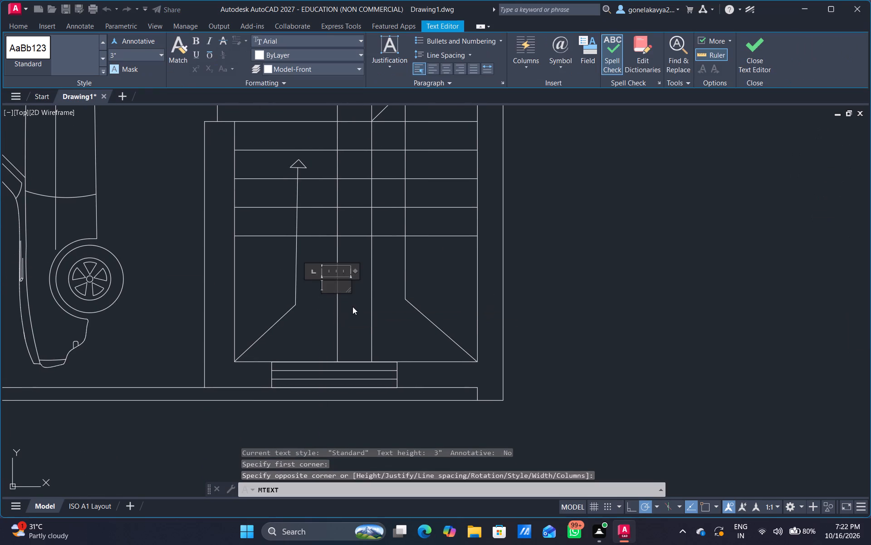
type("ST")
type("AIR")
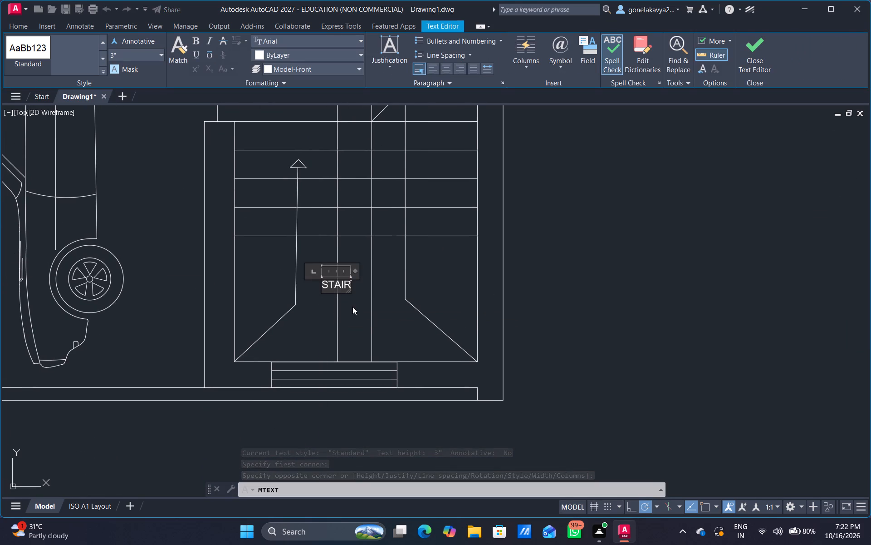
type("CASE")
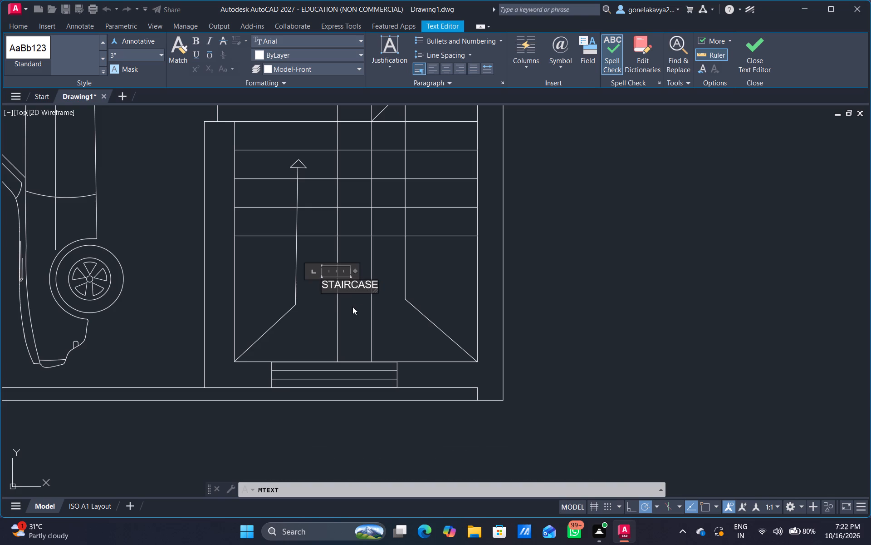
key("Return")
type("7'")
key("0")
key("BackSpace")
type("1\" X")
key("space")
type("10'0\"")
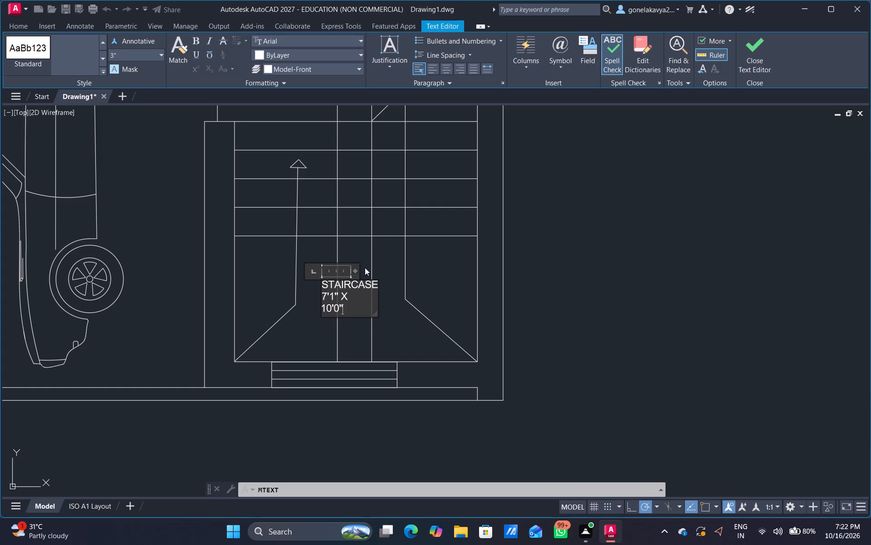
Widen the STAIRCASE label's text frame so its dimensions fit on a single line.
left_click(349, 270)
left_click_drag(355, 267, 376, 266)
left_click_drag(376, 266, 372, 266)
left_click_drag(354, 268, 384, 262)
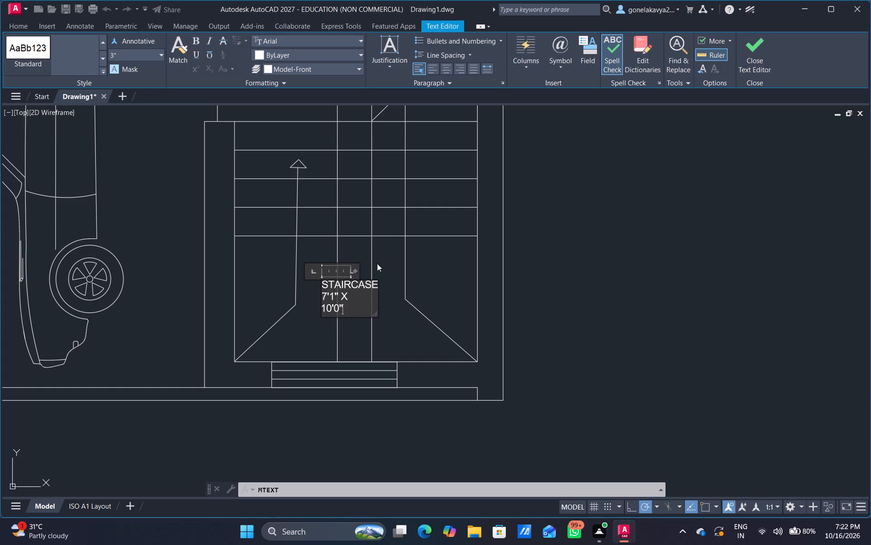
left_click_drag(354, 269, 408, 261)
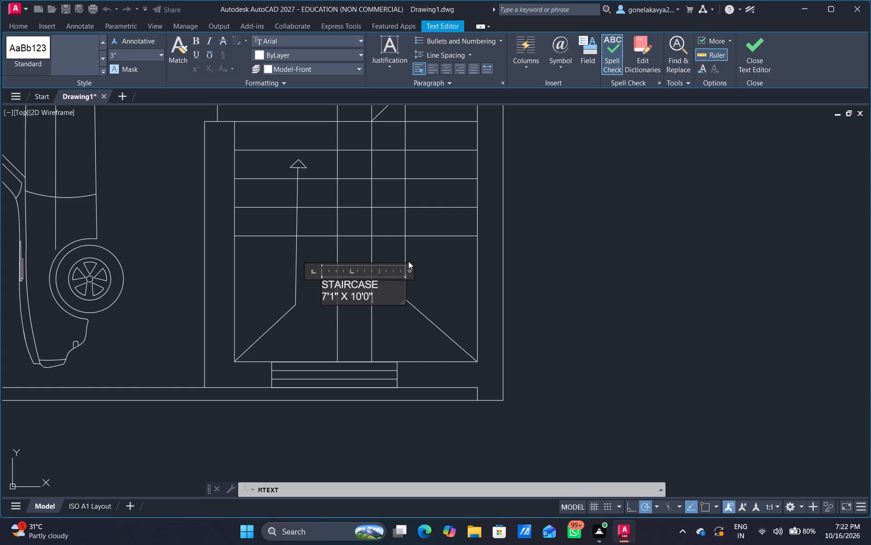
left_click(408, 261)
Add a text label reading TOILET, 7'1" and X 4'0" beside the door swing in the left plan's toilet.
scroll(418, 272, "down", 2)
middle_click_drag(363, 258, 330, 376)
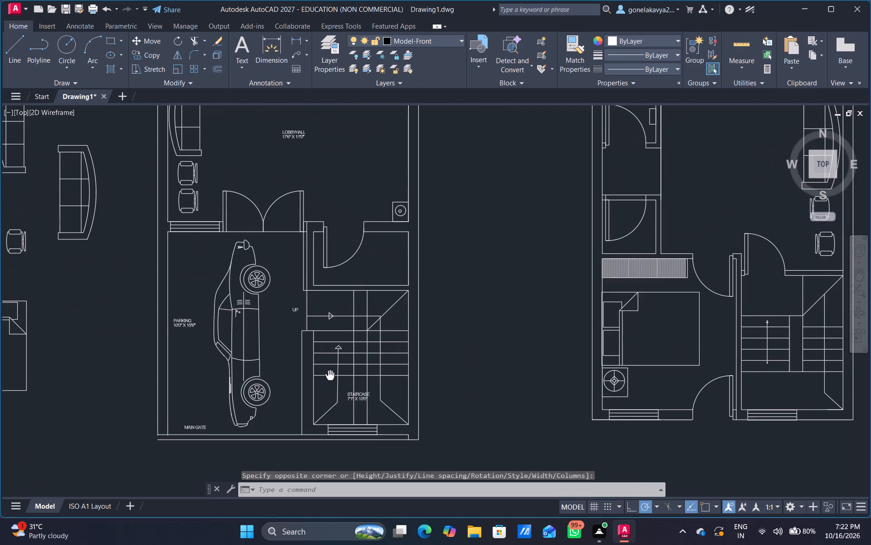
middle_click_drag(330, 376, 329, 378)
scroll(375, 275, "up", 1)
middle_click_drag(375, 275, 317, 358)
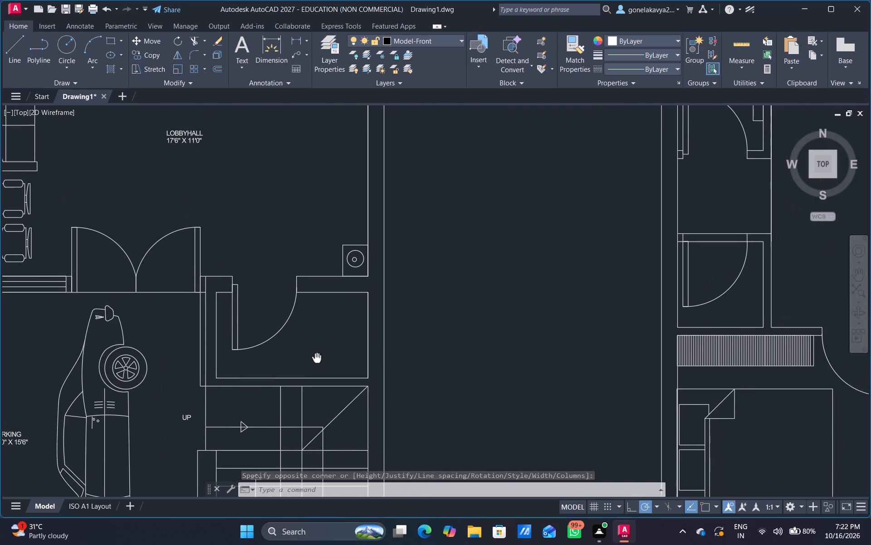
middle_click_drag(317, 358, 317, 359)
key("space")
left_click_drag(299, 321, 306, 358)
left_click(329, 352)
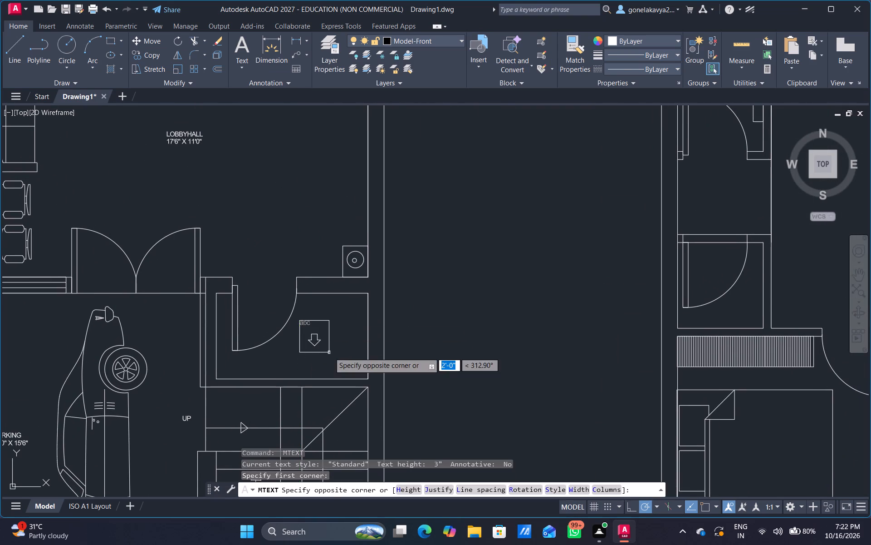
type("TOILET")
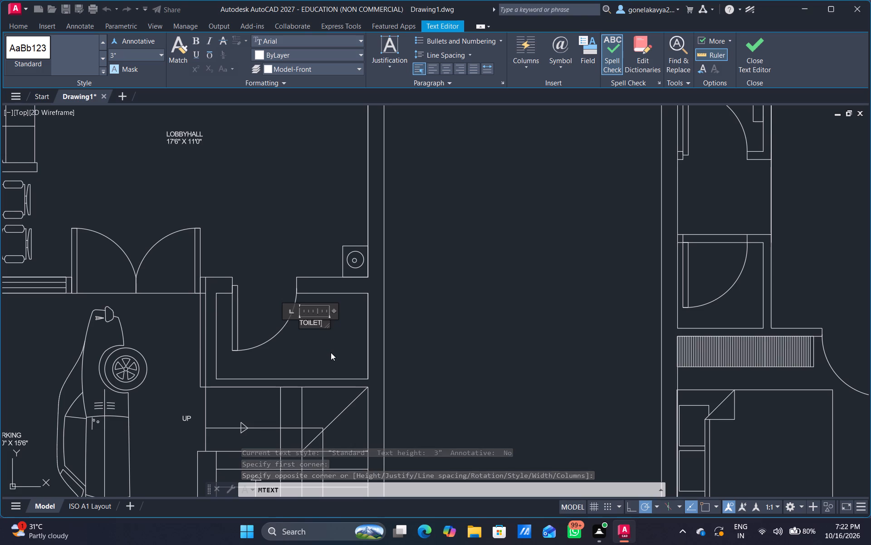
key("Return")
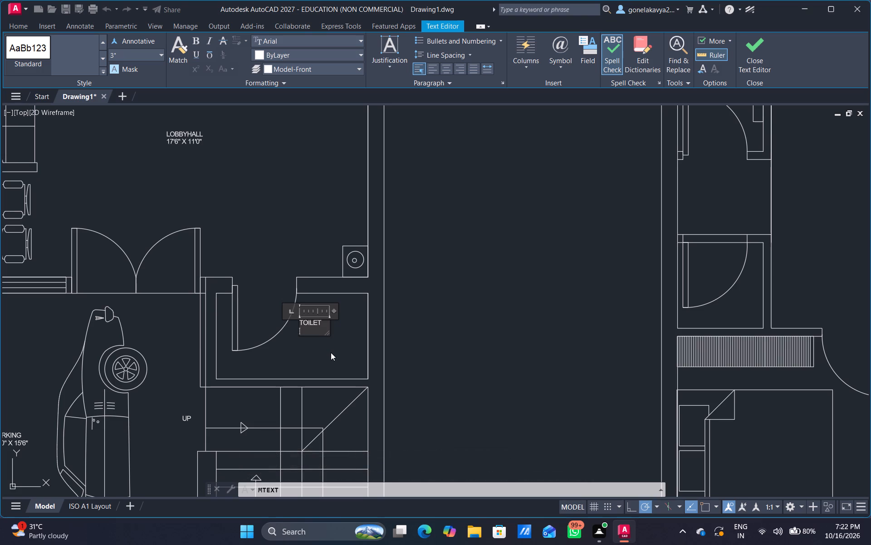
type("7'1\"")
key("Return")
key("space")
type("X")
key("space")
type("4'0\"")
Widen the TOILET label's text frame and join its dimensions into one line reading 7'1"X 4'0".
left_click_drag(331, 311, 346, 309)
left_click_drag(326, 311, 343, 309)
left_click_drag(335, 309, 366, 312)
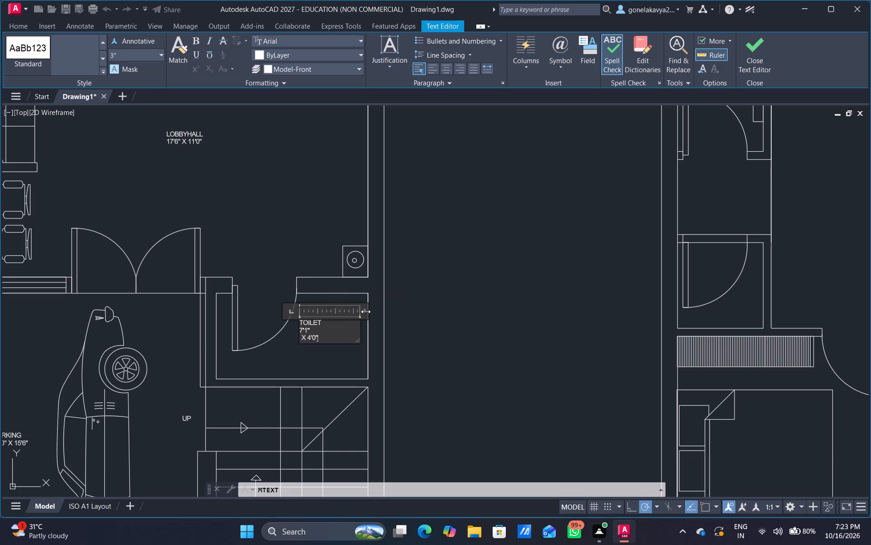
left_click(366, 312)
scroll(306, 333, "up", 3)
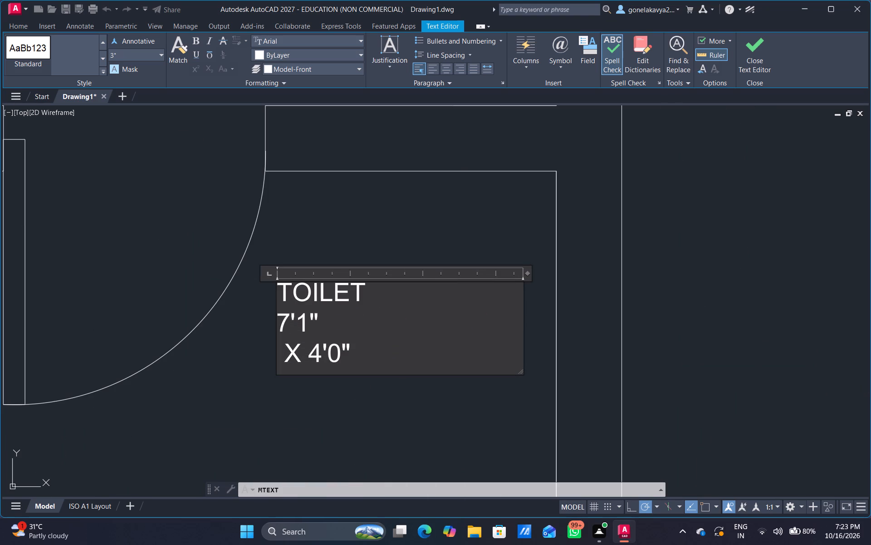
left_click(284, 357)
key("BackSpace")
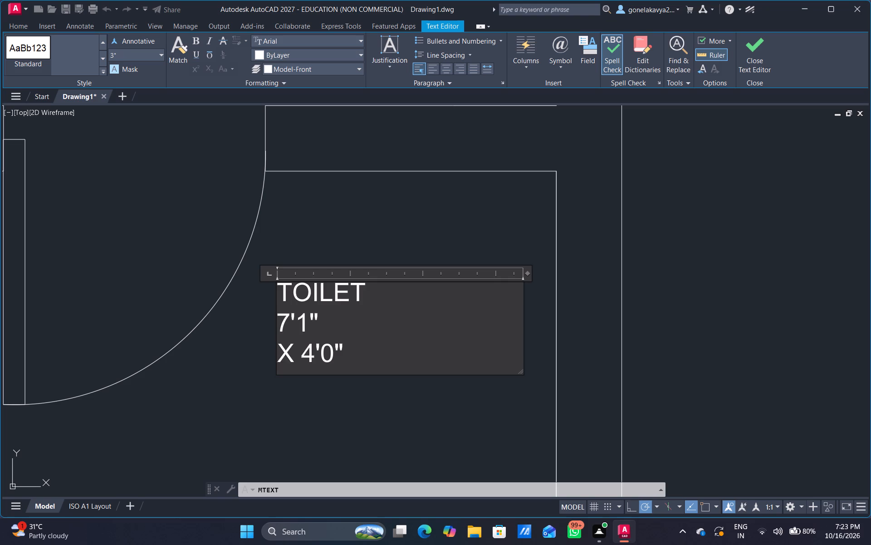
key("BackSpace")
left_click(313, 389)
scroll(301, 367, "down", 3)
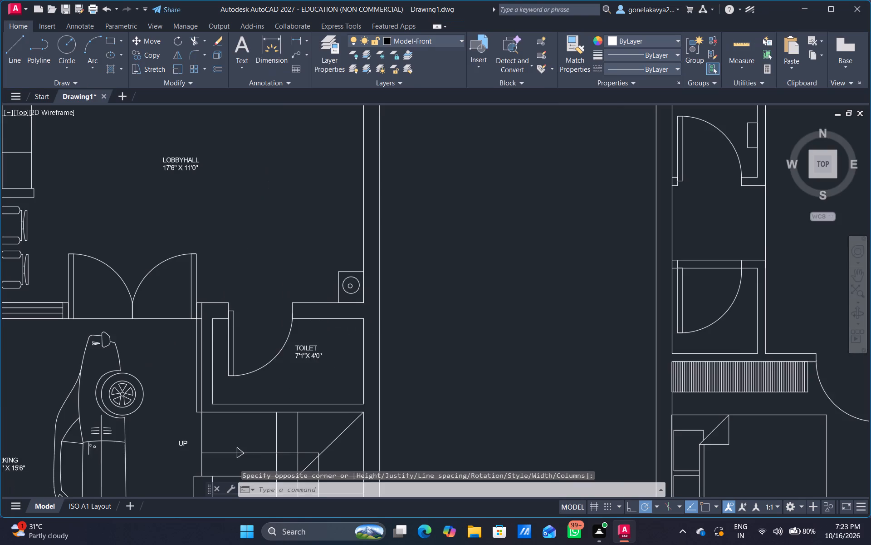
Insert the Desk - 30 x 60 in. and Dining Set - 36 x 72 in. blocks from DesignCenter into the empty area beside the plans.
scroll(274, 344, "down", 1)
middle_click_drag(287, 297, 296, 331)
scroll(296, 331, "down", 1)
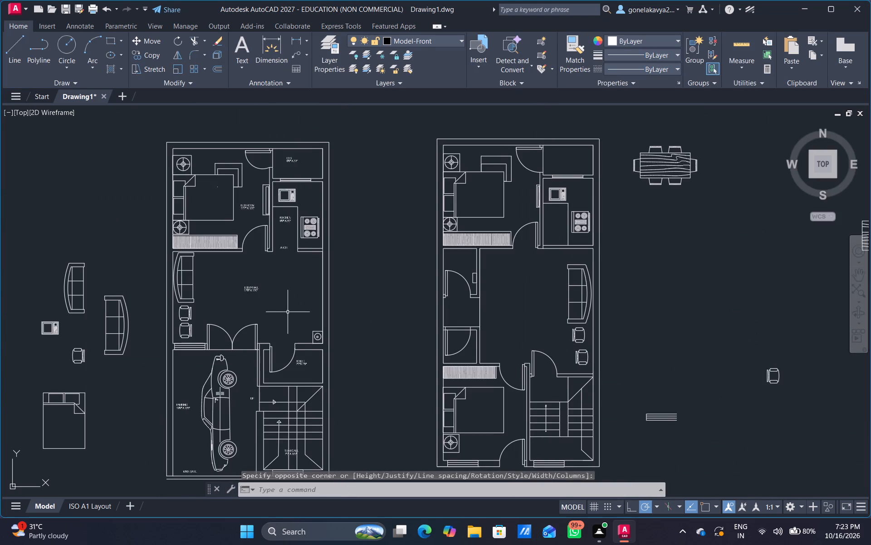
middle_click_drag(292, 311, 313, 302)
scroll(295, 311, "up", 1)
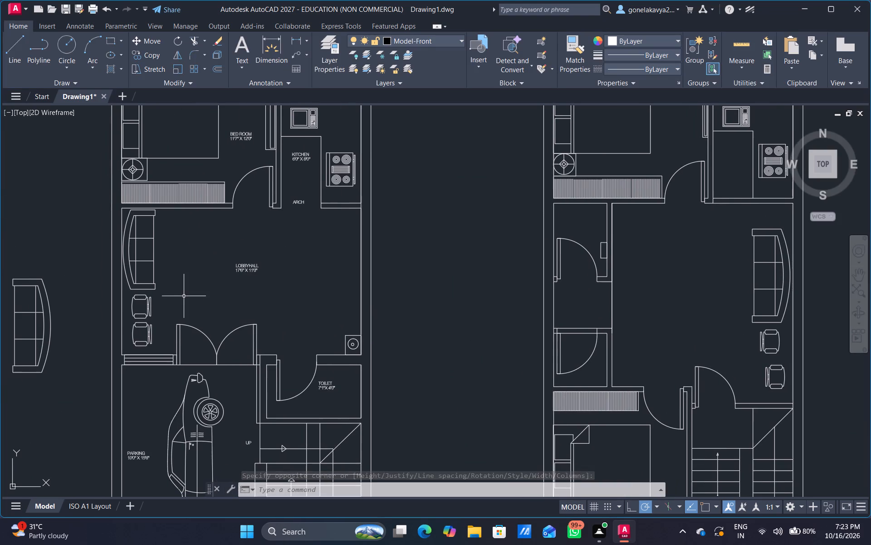
scroll(196, 287, "up", 1)
scroll(196, 287, "down", 4)
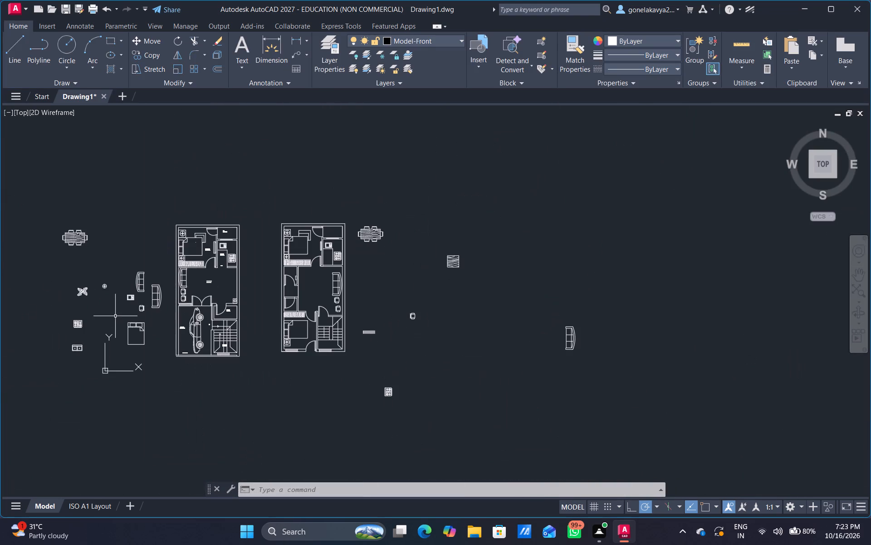
scroll(358, 369, "up", 1)
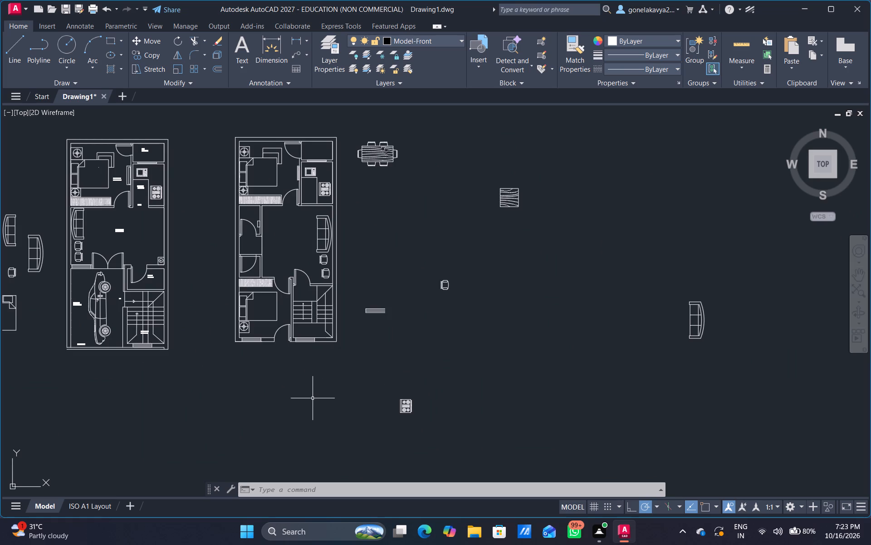
key("ctrl+2")
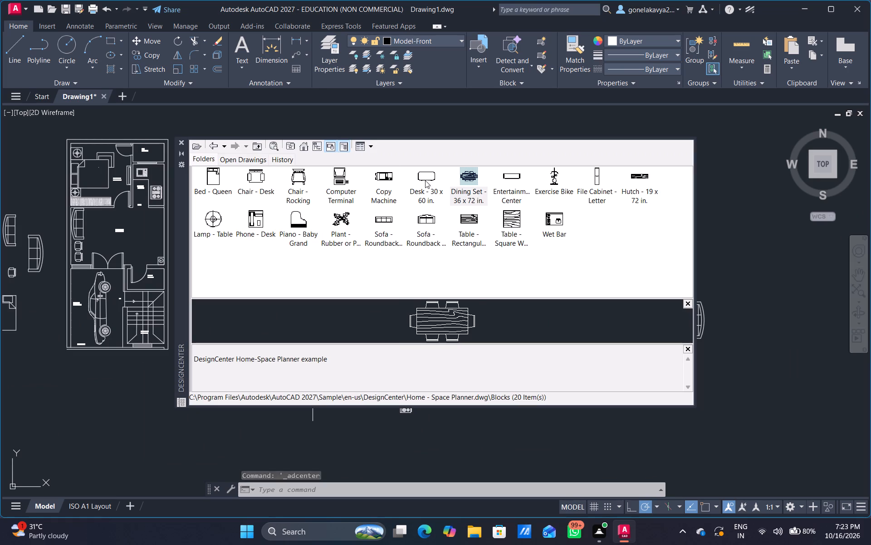
left_click_drag(427, 179, 740, 273)
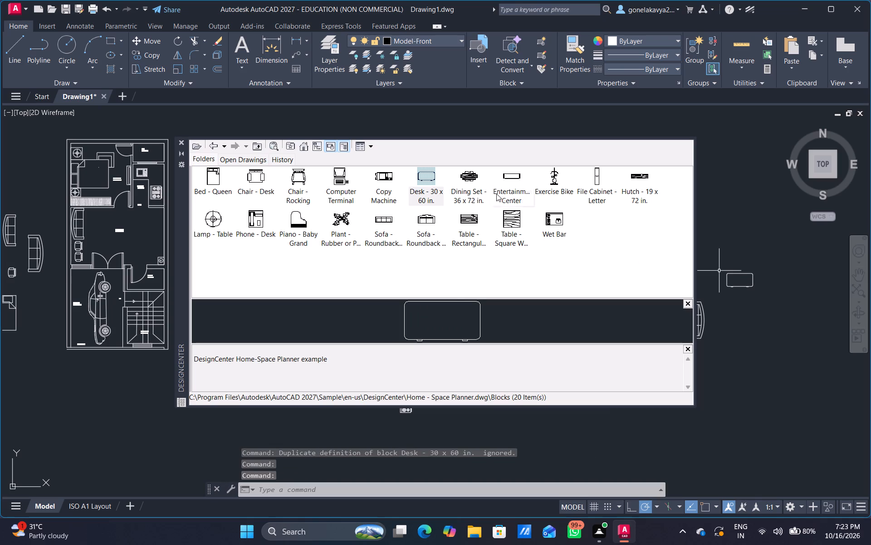
left_click_drag(476, 184, 736, 335)
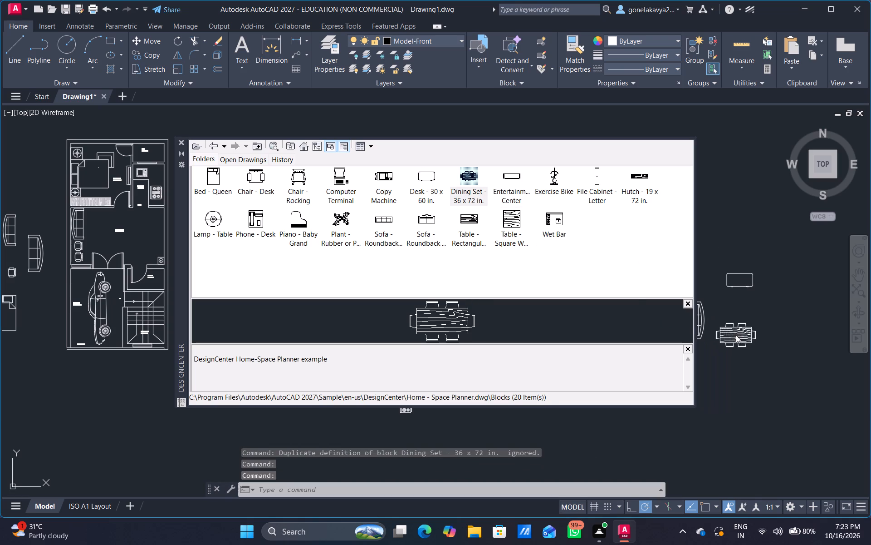
key("Escape")
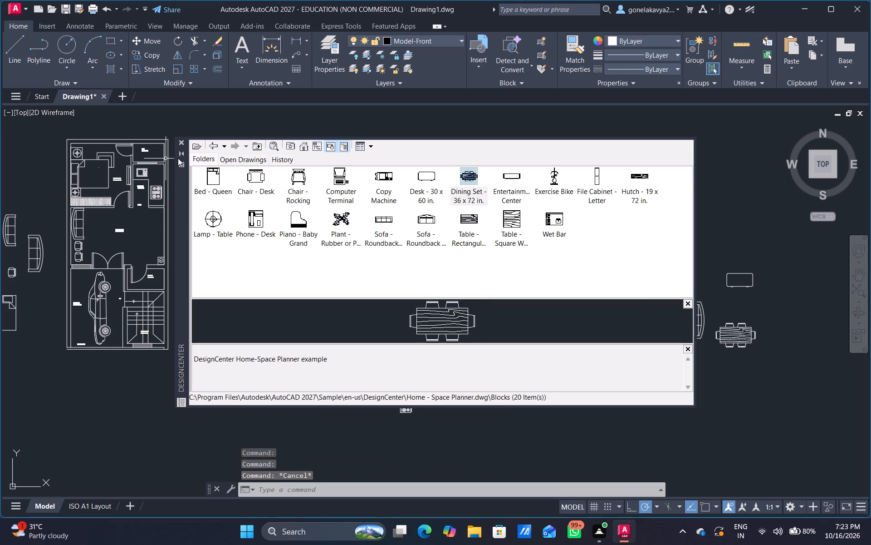
left_click(185, 143)
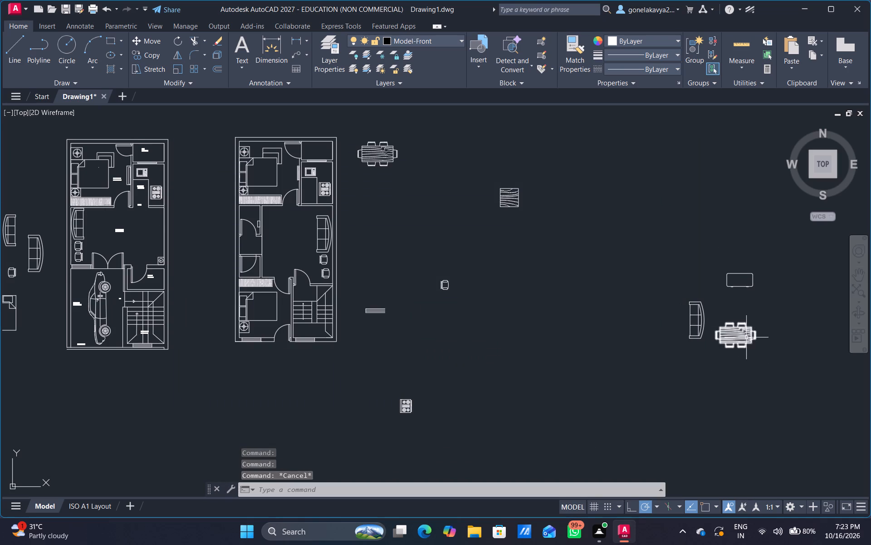
Rotate the newly inserted dining set 90 degrees with Ortho on so its long side runs vertically.
left_click(739, 334)
right_click(739, 334)
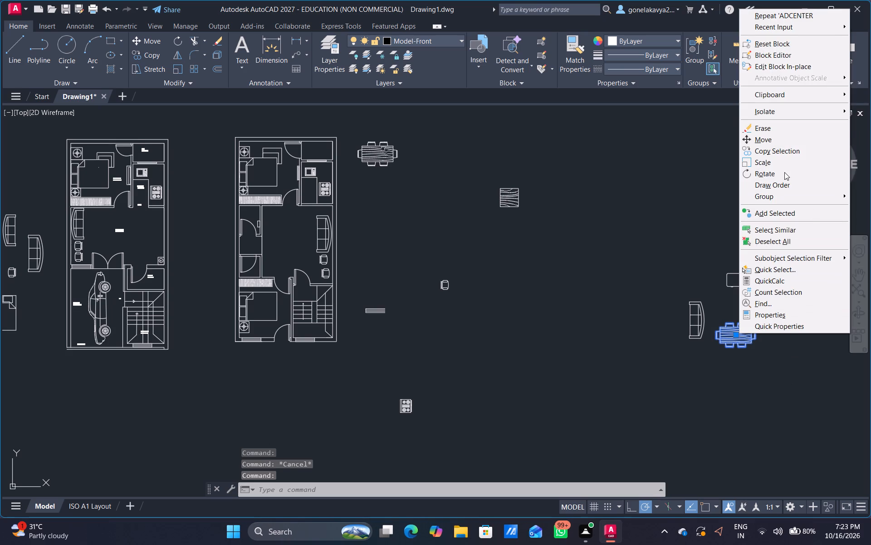
left_click(784, 172)
left_click_drag(630, 505, 630, 501)
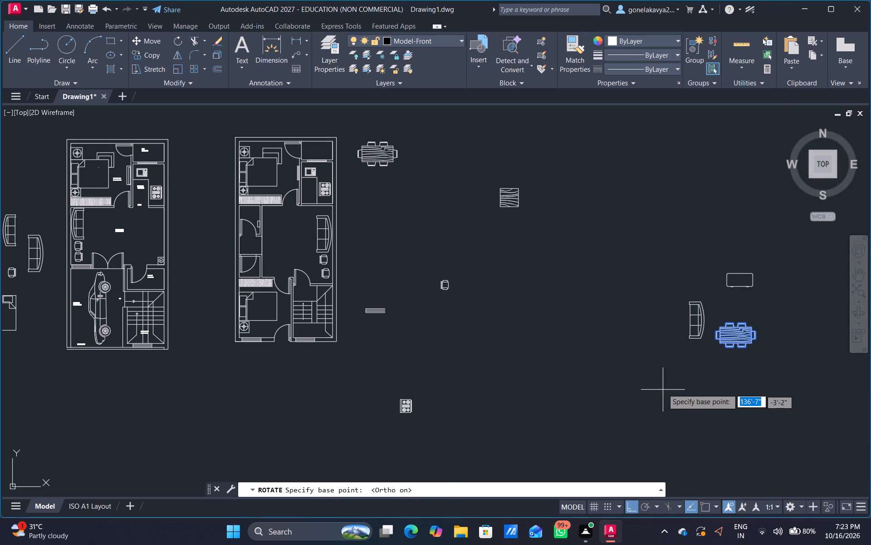
left_click(663, 389)
left_click(626, 312)
Copy the rotated dining set into the left plan's lobby hall, between the room label and the right wall.
left_click(607, 325)
right_click(607, 325)
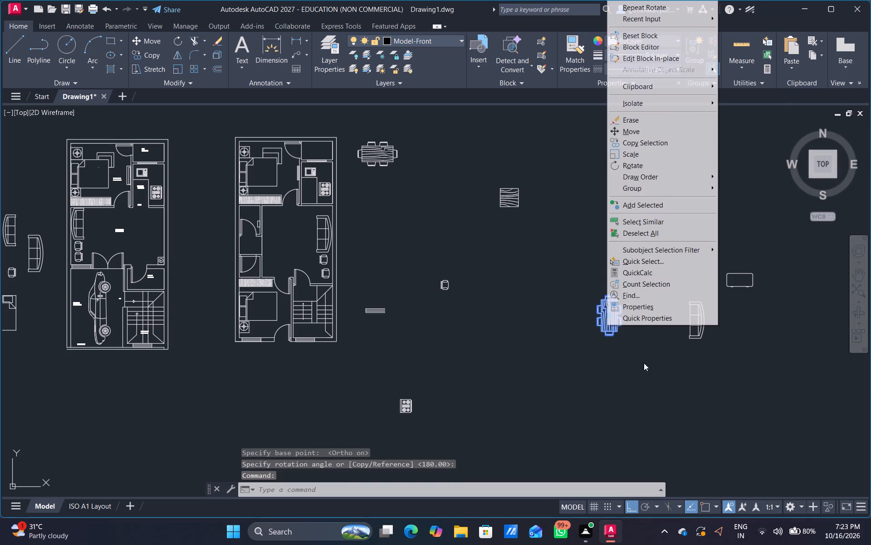
left_click(671, 144)
left_click(648, 274)
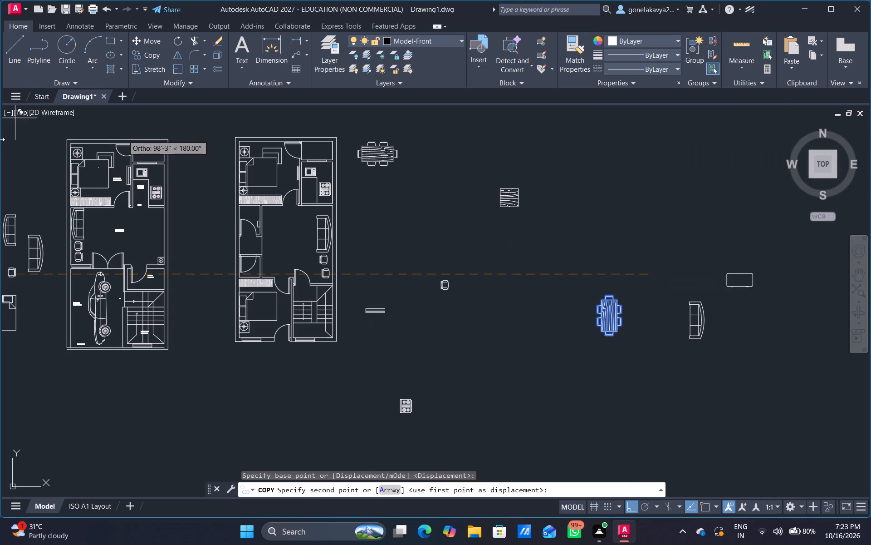
left_click_drag(630, 508, 621, 500)
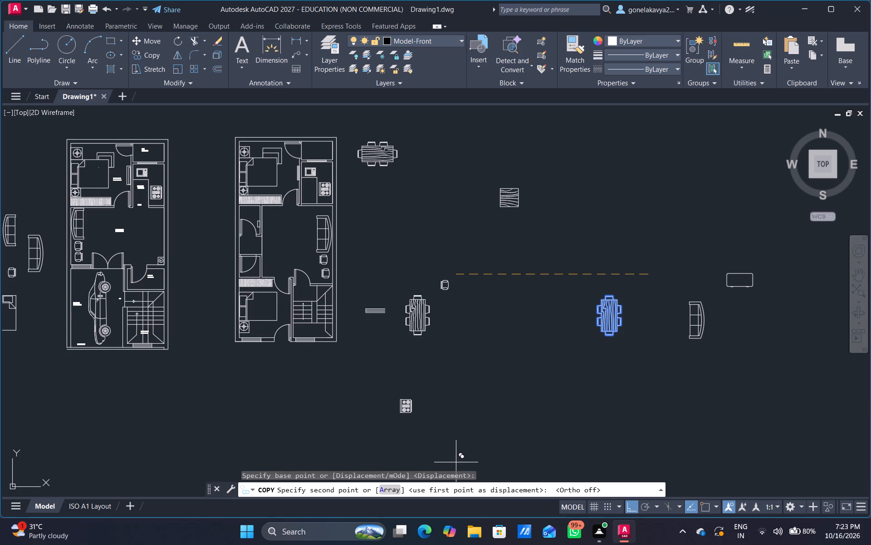
scroll(179, 192, "up", 1)
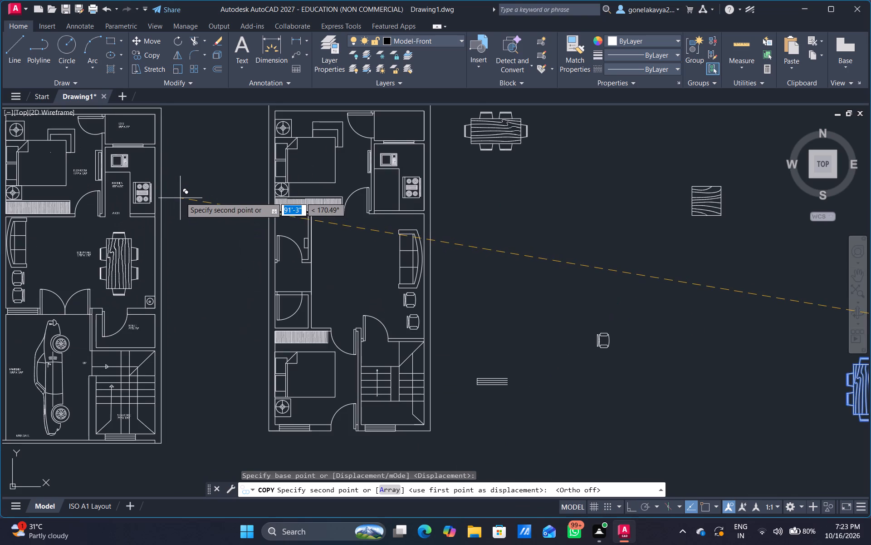
left_click(181, 196)
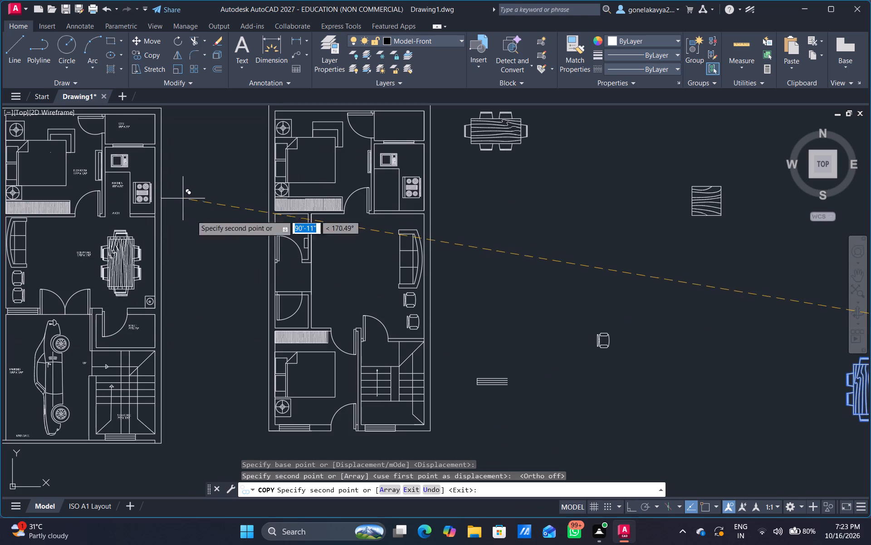
scroll(346, 291, "down", 1)
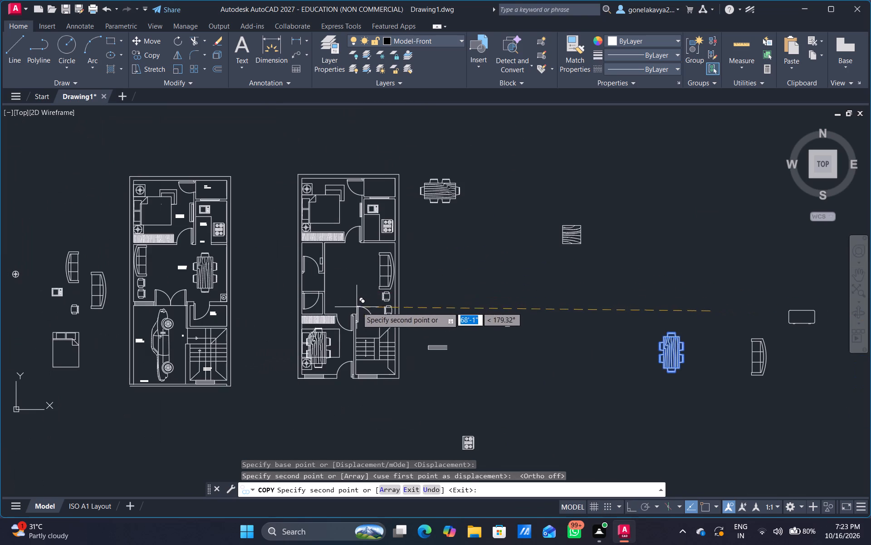
key("Escape")
Rotate the inserted desk a quarter turn with Ortho on so its long side runs vertically.
middle_click_drag(494, 334, 426, 283)
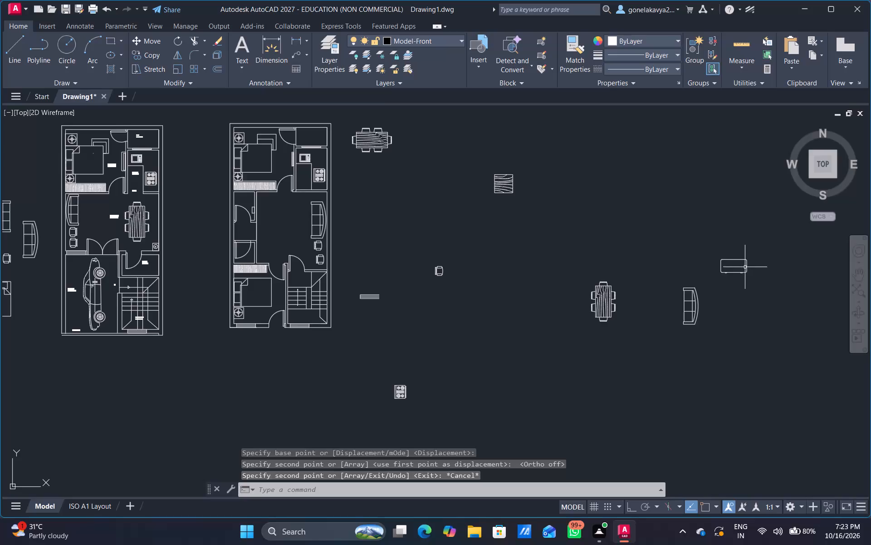
left_click(740, 276)
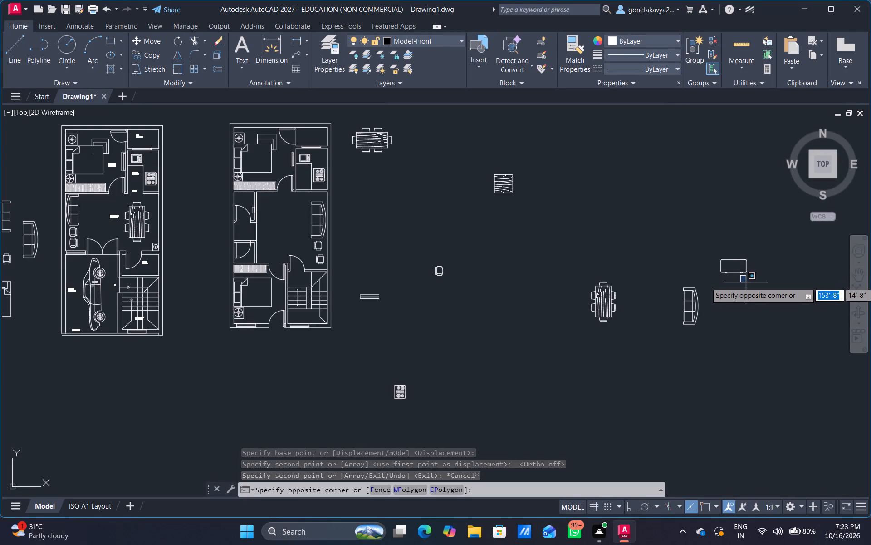
left_click(734, 268)
right_click(725, 268)
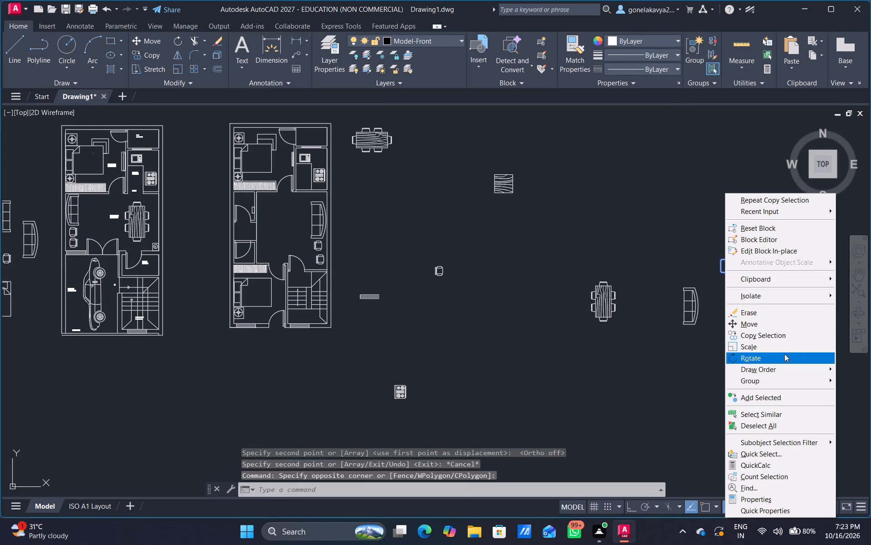
left_click(785, 354)
left_click_drag(768, 302, 765, 290)
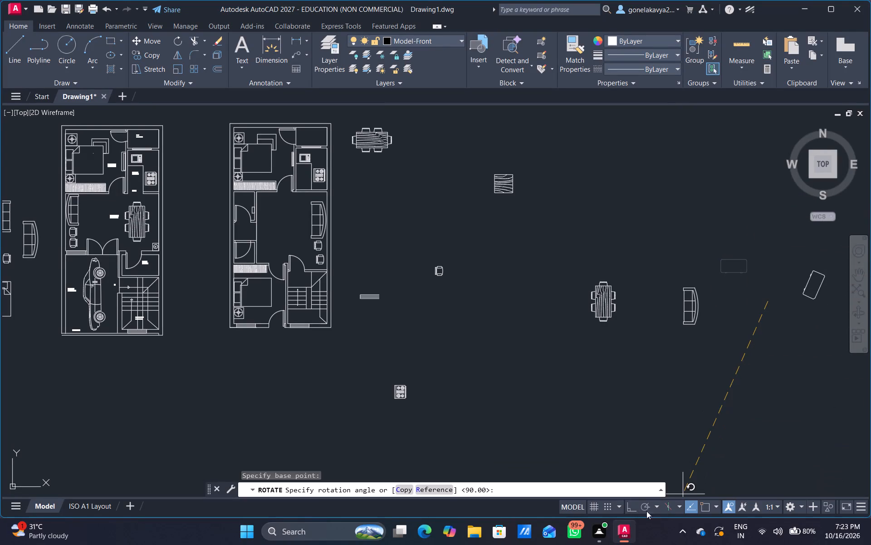
left_click(633, 505)
left_click(739, 397)
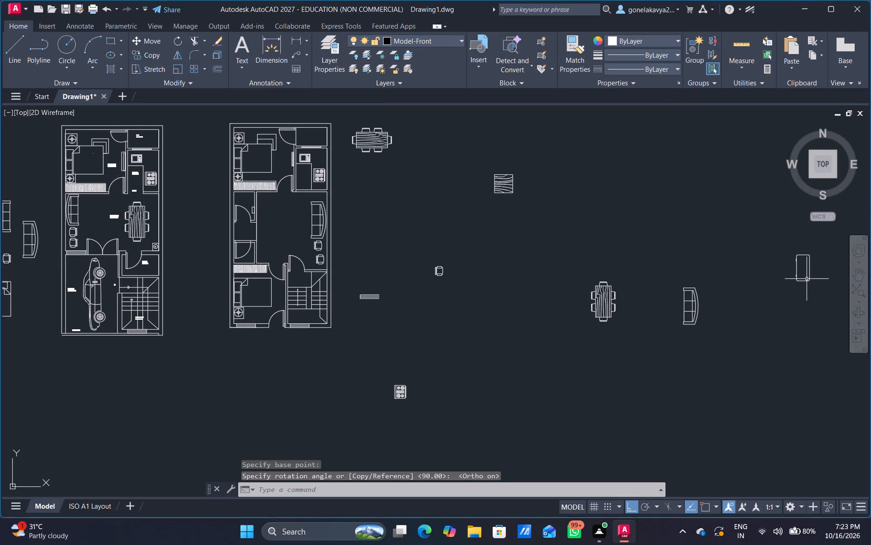
Copy the rotated desk in front of the sofa in the right plan's living room and in the left plan's lobby hall.
left_click(807, 279)
left_click(803, 282)
right_click(803, 282)
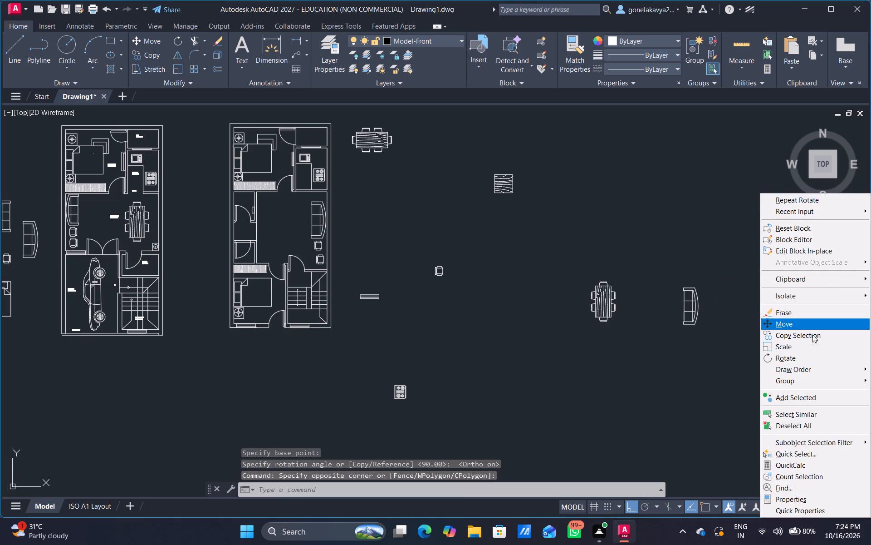
left_click(812, 338)
left_click_drag(808, 312, 804, 312)
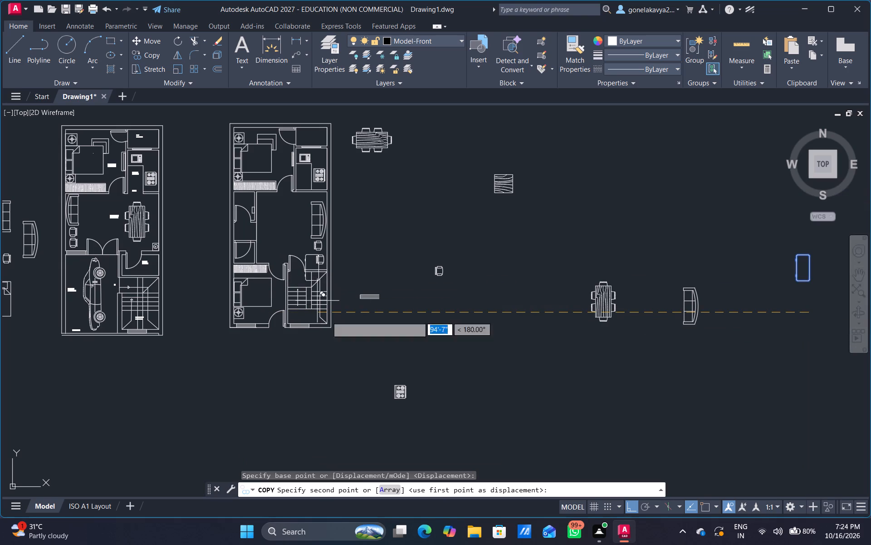
left_click(629, 506)
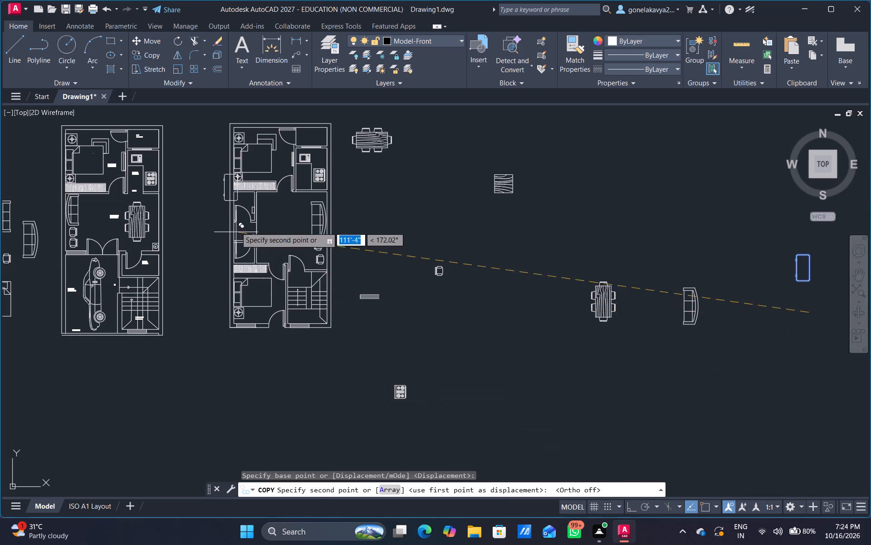
scroll(277, 251, "up", 2)
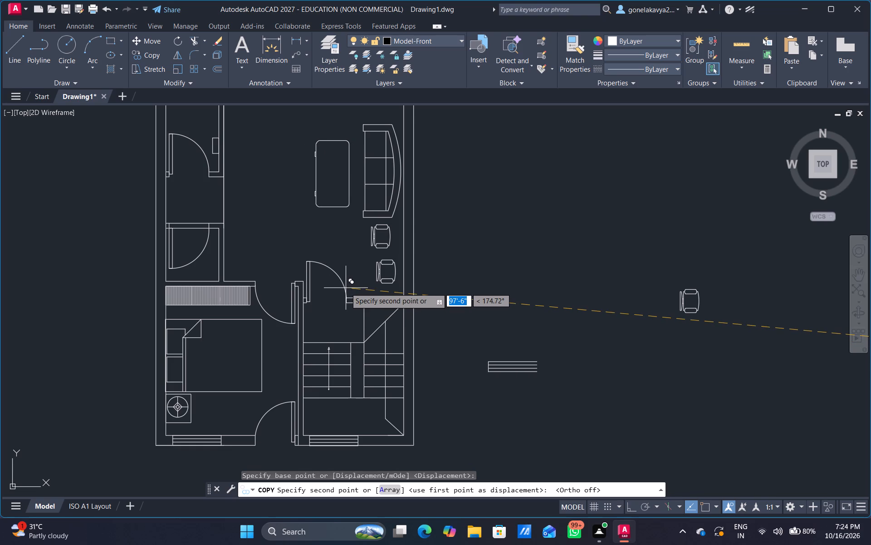
left_click(346, 288)
scroll(254, 311, "down", 2)
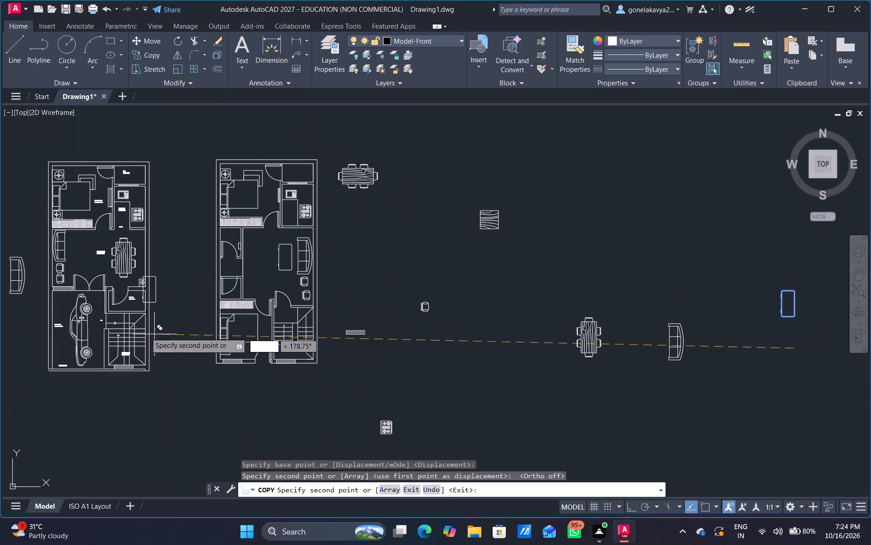
scroll(78, 297, "up", 1)
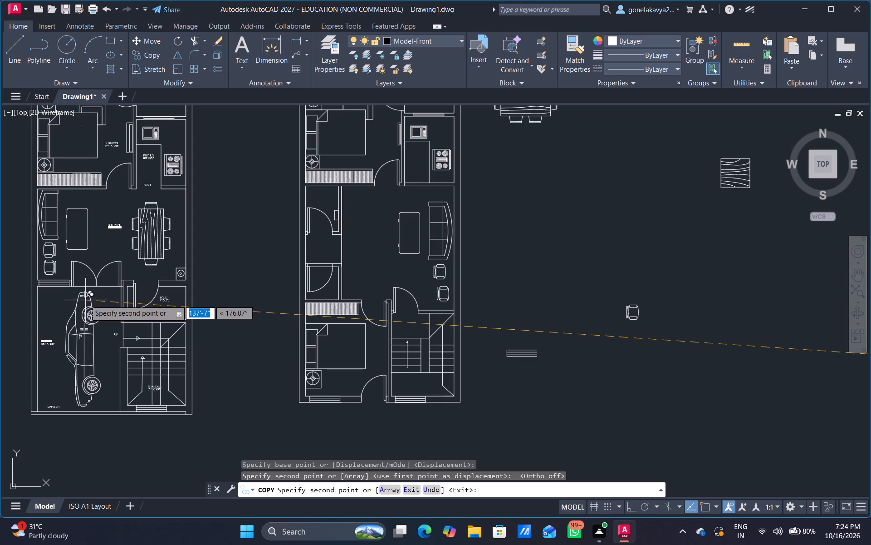
left_click(85, 300)
scroll(147, 298, "down", 1)
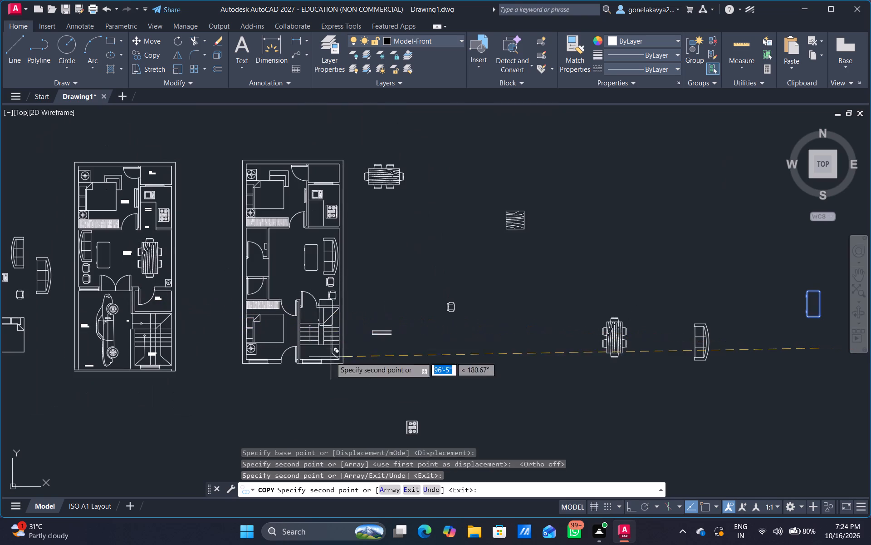
key("Escape")
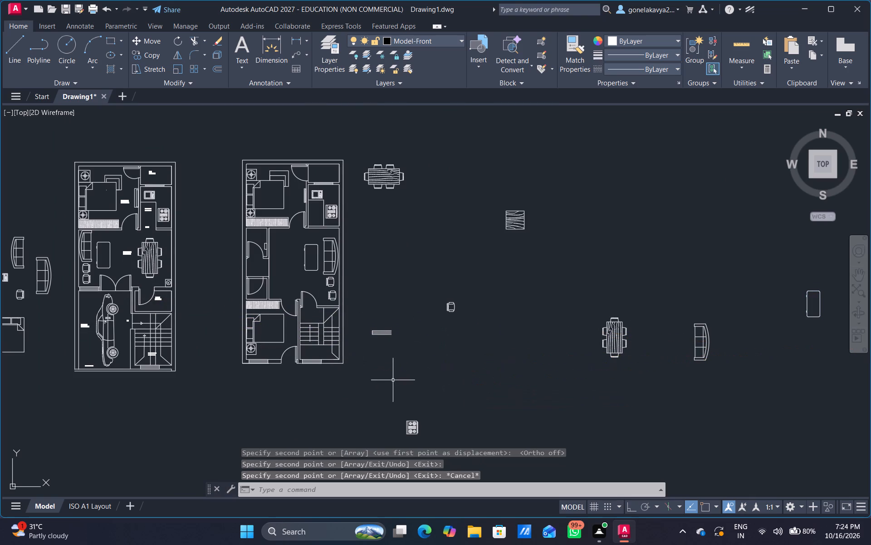
Insert the square wood table block from DesignCenter into the empty area beyond the plans.
scroll(392, 379, "down", 2)
key("ctrl+2")
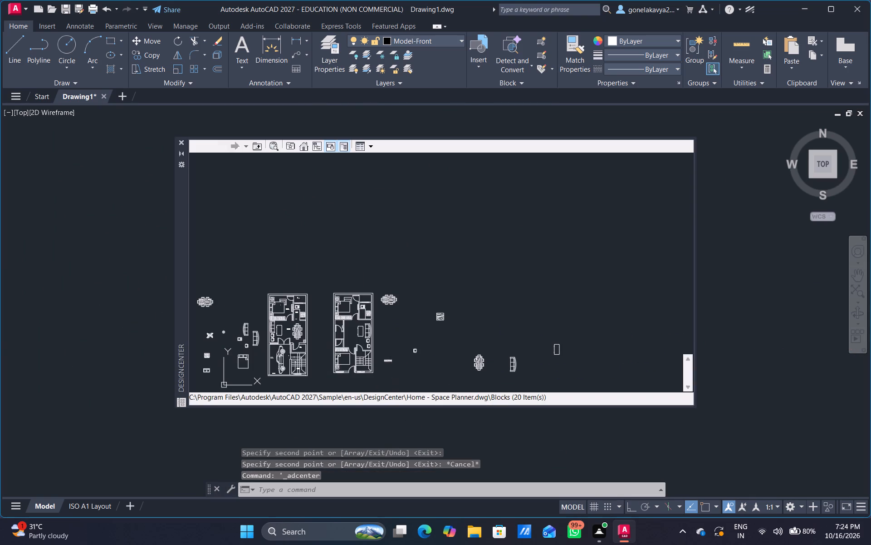
scroll(309, 298, "up", 2)
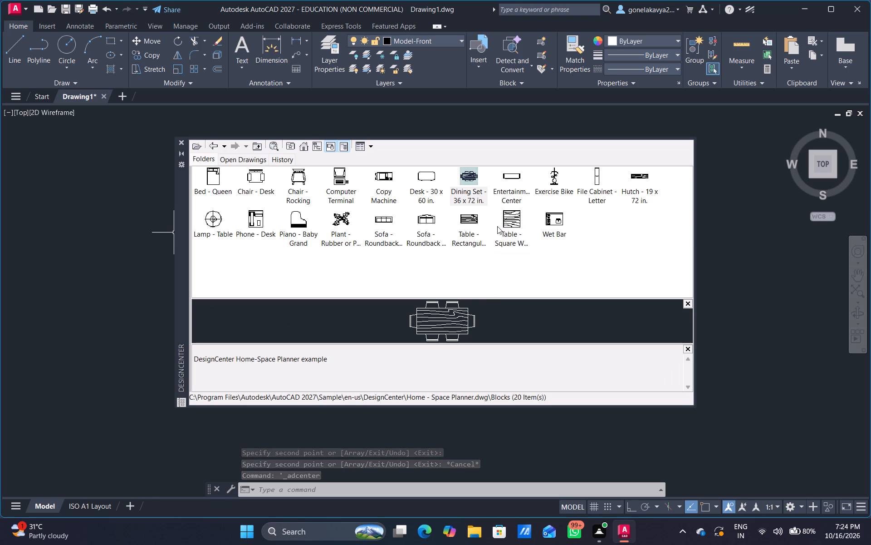
left_click_drag(510, 220, 710, 273)
key("Escape")
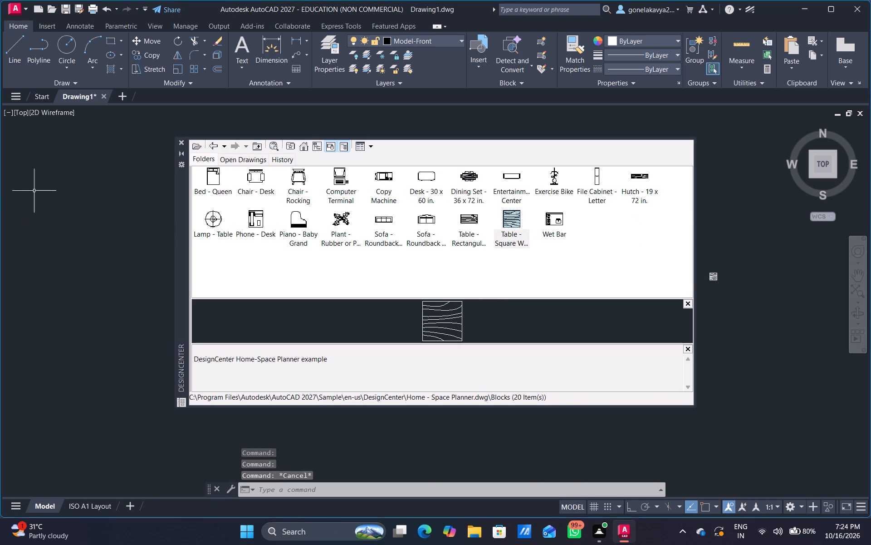
left_click(183, 139)
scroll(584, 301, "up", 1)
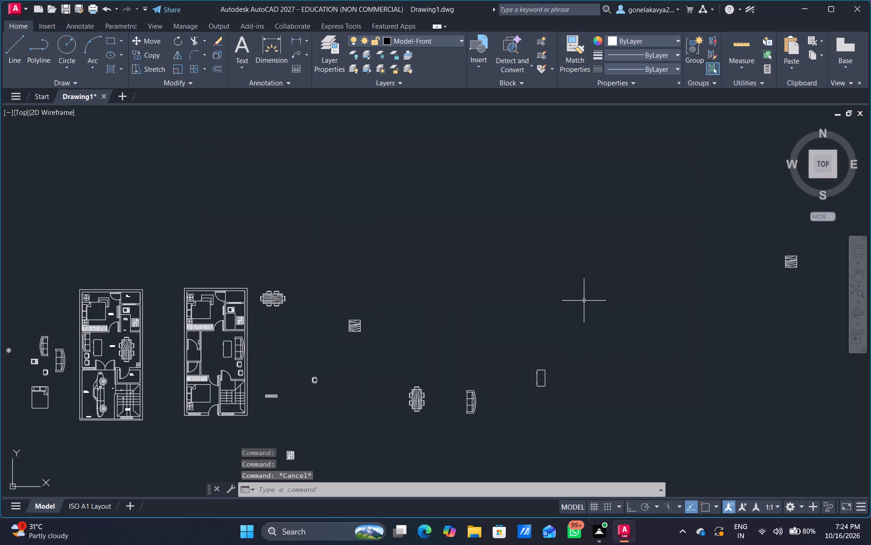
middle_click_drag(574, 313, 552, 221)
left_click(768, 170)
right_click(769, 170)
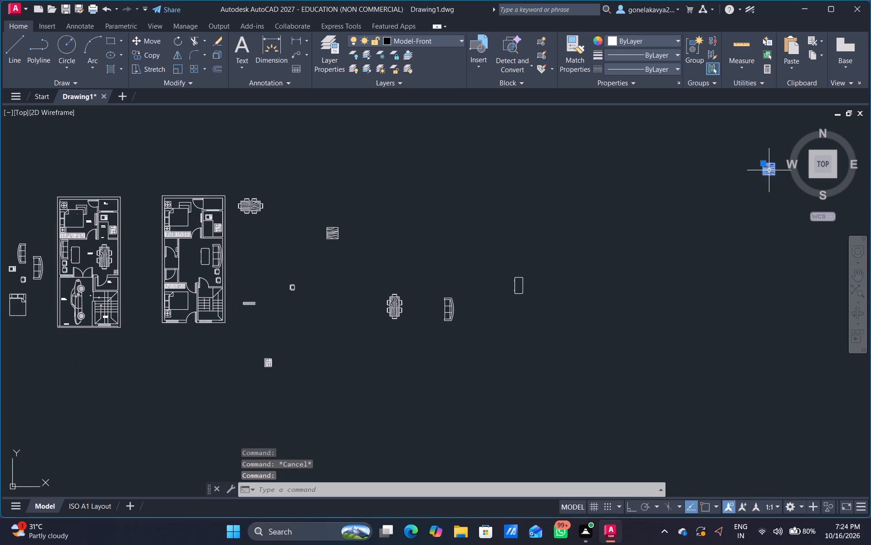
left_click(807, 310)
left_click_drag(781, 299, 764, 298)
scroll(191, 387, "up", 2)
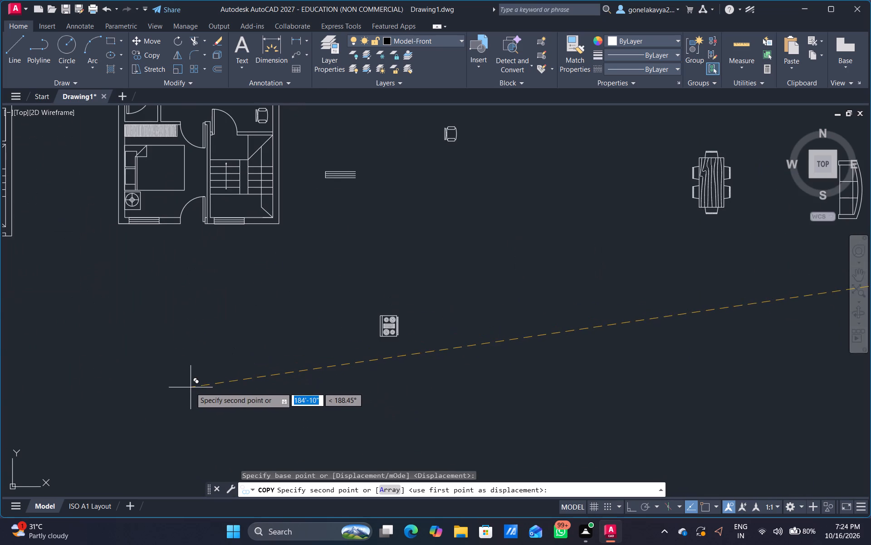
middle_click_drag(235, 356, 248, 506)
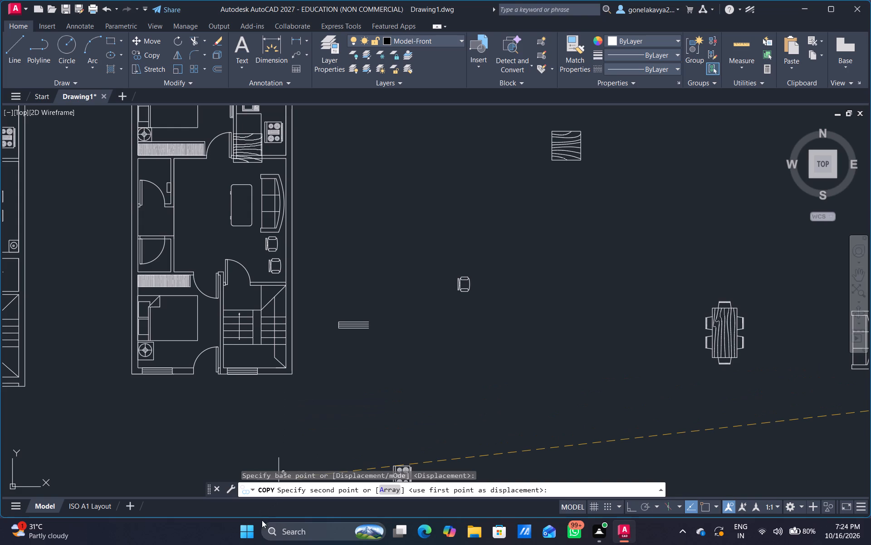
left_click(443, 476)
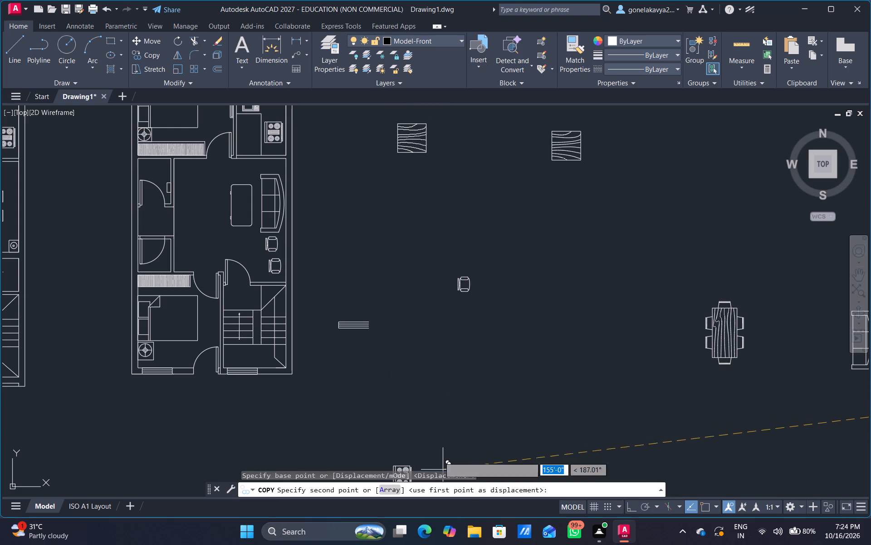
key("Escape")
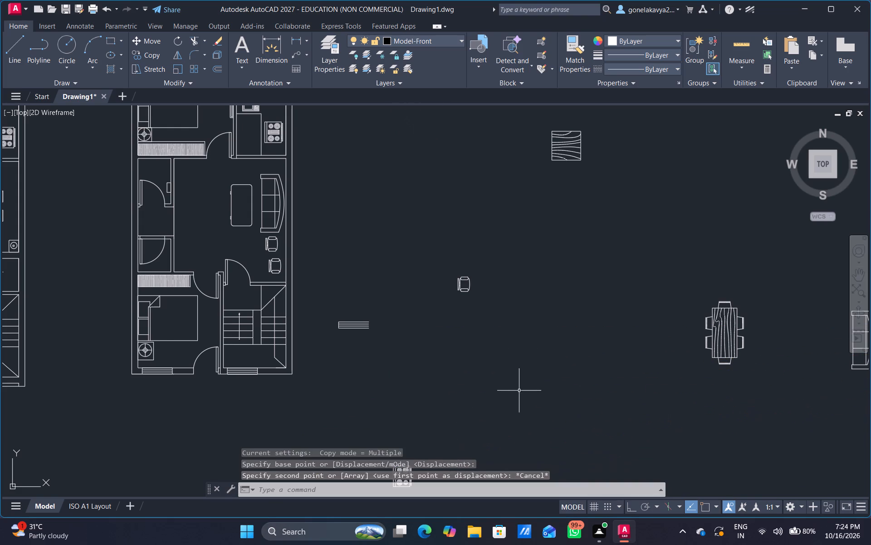
Scale down the square wood table in the empty area beyond the plans to side-table size.
scroll(518, 409, "down", 1)
middle_click_drag(518, 410, 515, 435)
left_click(545, 272)
right_click(545, 272)
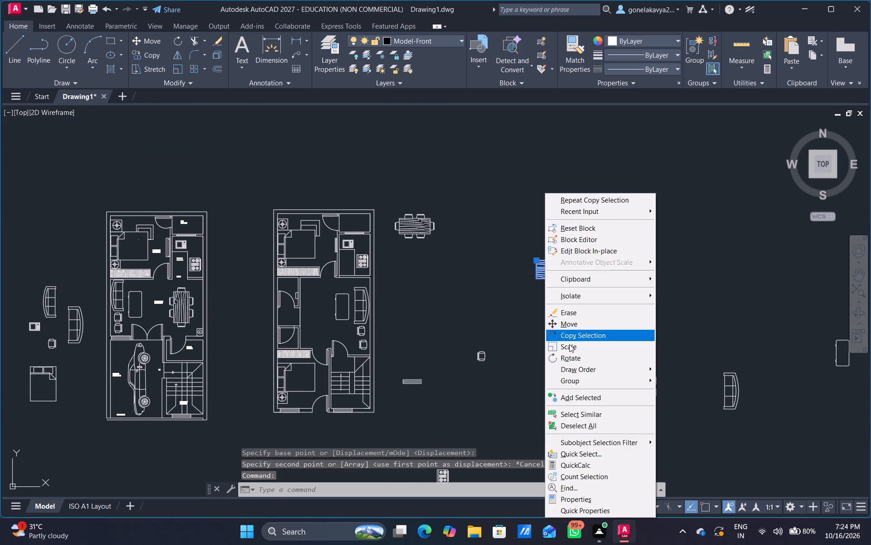
left_click(586, 350)
left_click(580, 350)
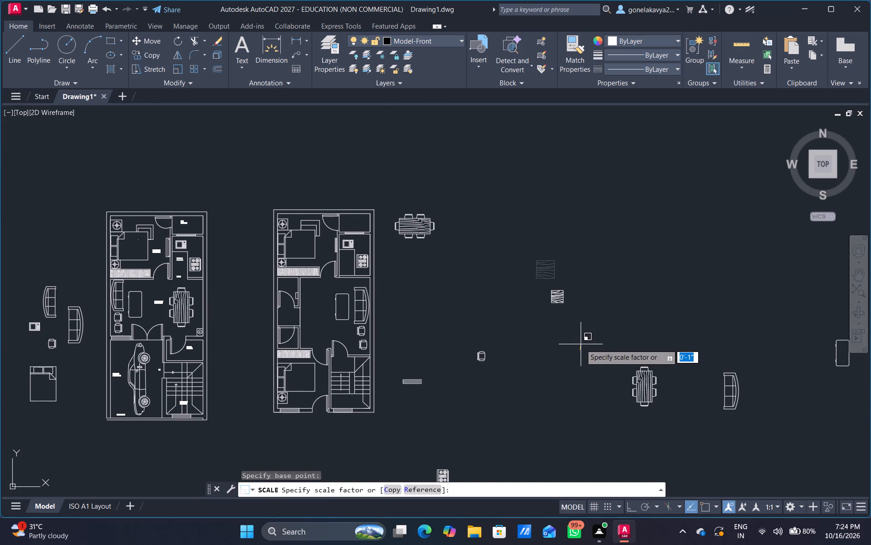
left_click(583, 350)
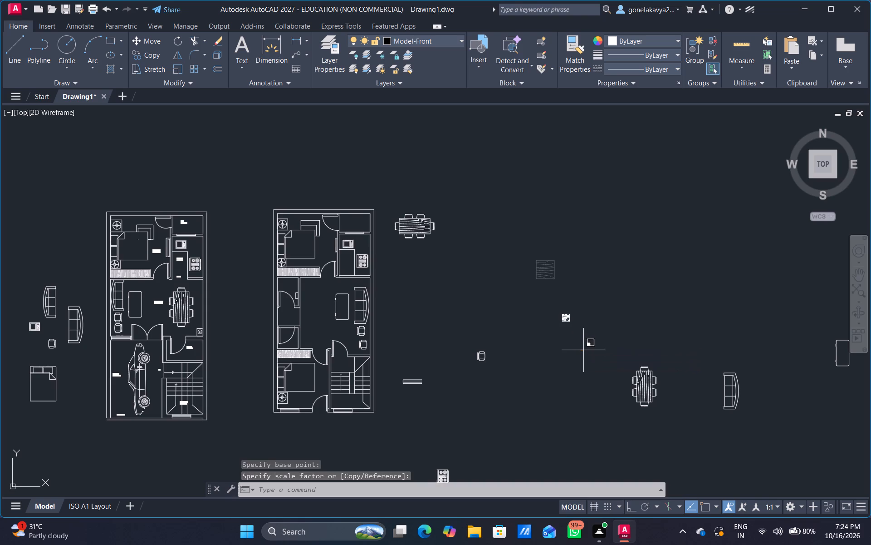
Copy the reduced wood table above the right plan's living-room sofa, into that room's lower-left area, and above the desk in the left plan's lobby hall.
left_click(569, 320)
right_click(569, 320)
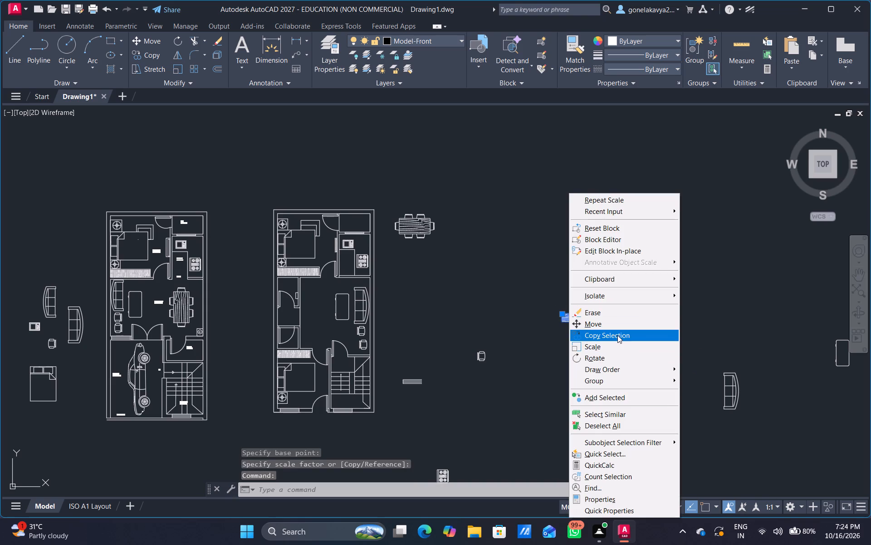
left_click(617, 335)
left_click(603, 335)
scroll(387, 321, "up", 3)
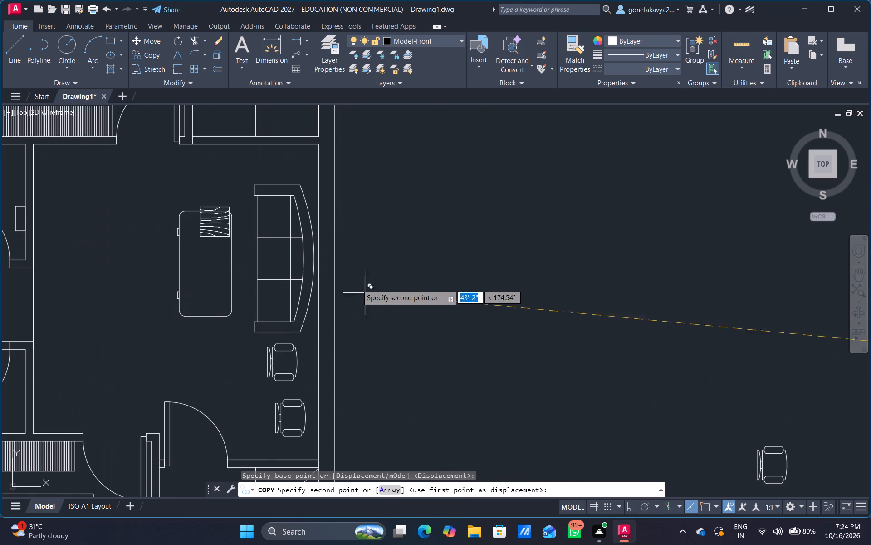
middle_click_drag(348, 273, 360, 339)
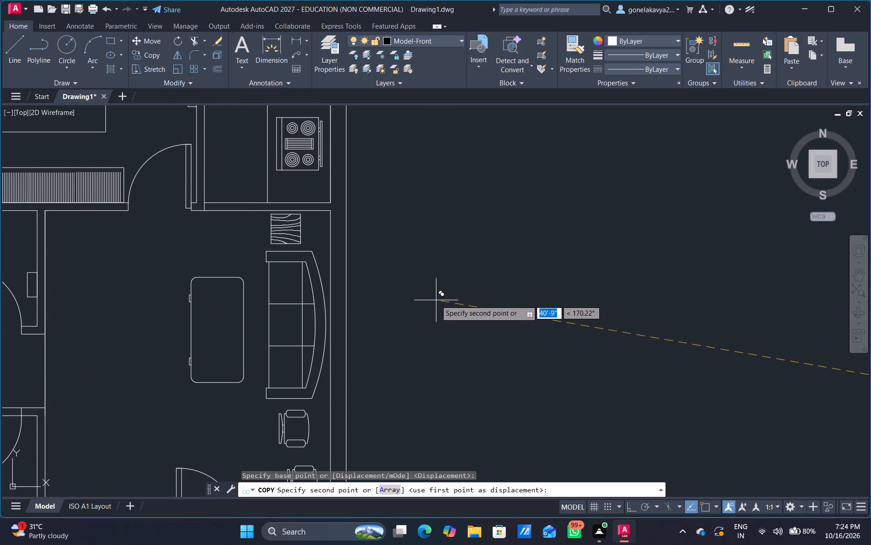
left_click(437, 301)
scroll(367, 366, "down", 2)
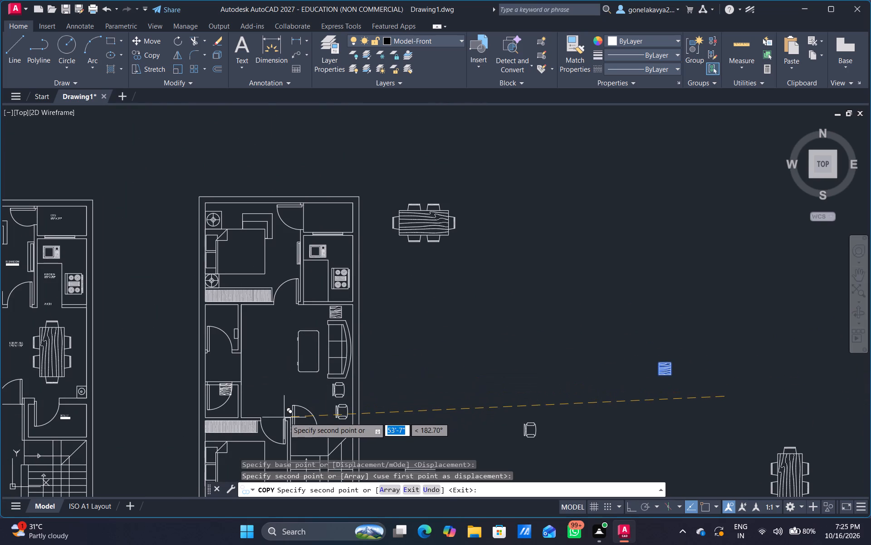
scroll(279, 397, "up", 1)
left_click(344, 435)
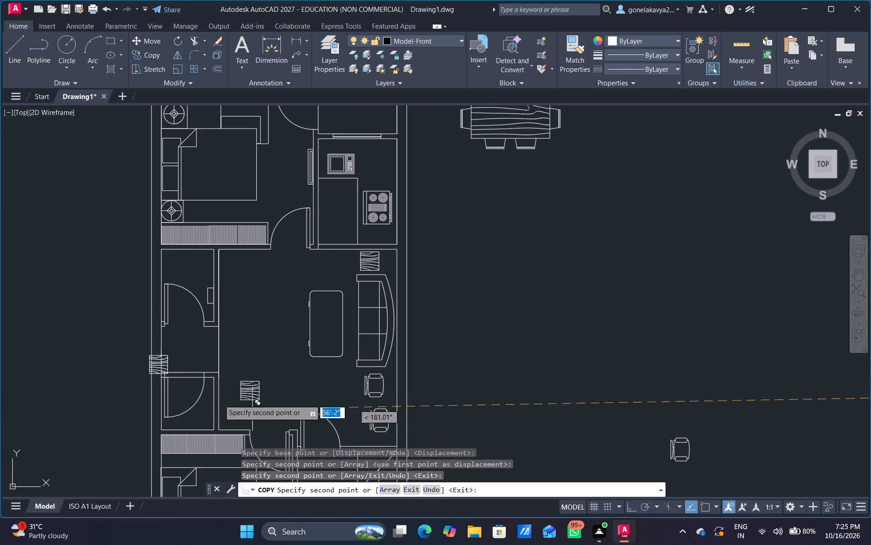
middle_click_drag(148, 356, 281, 404)
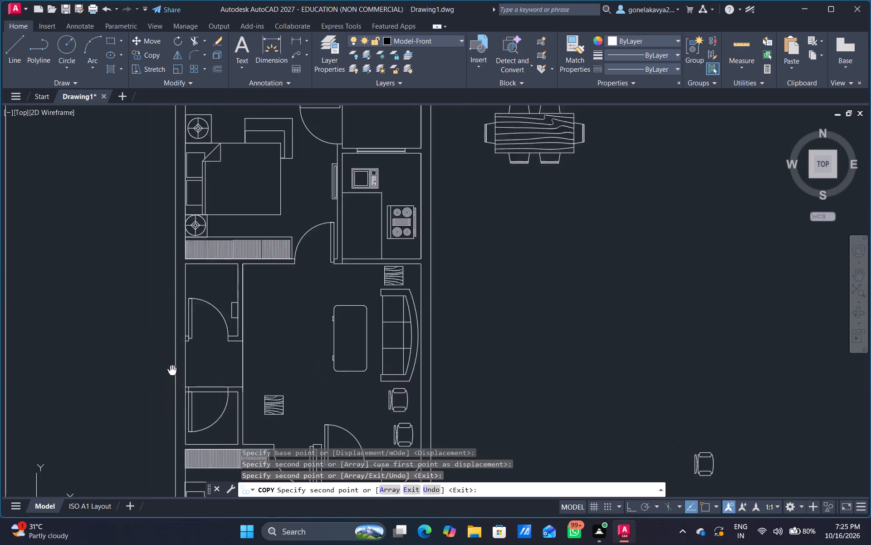
middle_click_drag(281, 404, 405, 425)
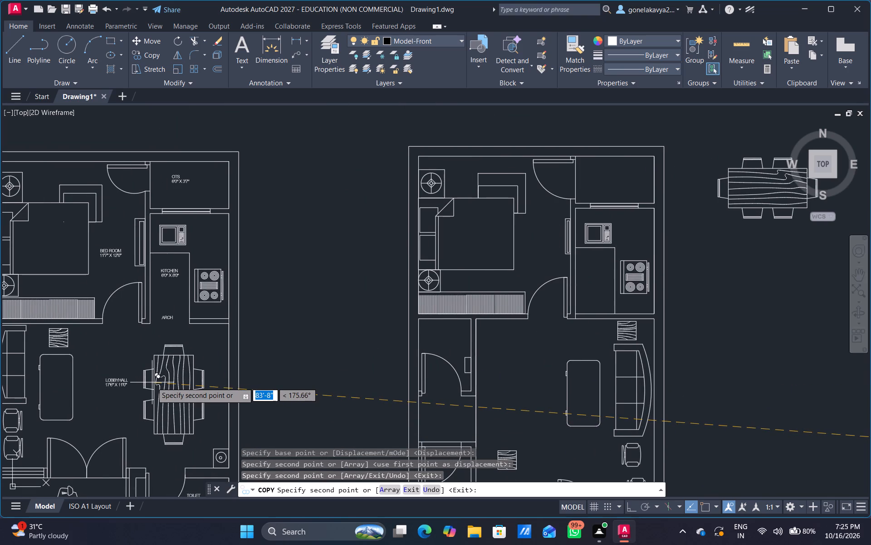
left_click(152, 385)
key("Escape")
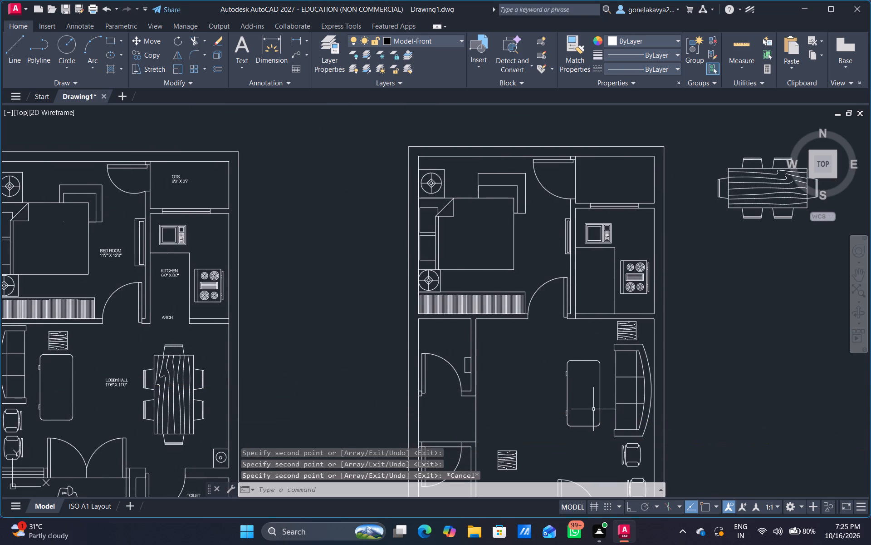
Enlarge the wood table copy in the lower-left area of the right plan's living room with Scale.
middle_click_drag(496, 425, 423, 238)
left_click(434, 277)
right_click(434, 277)
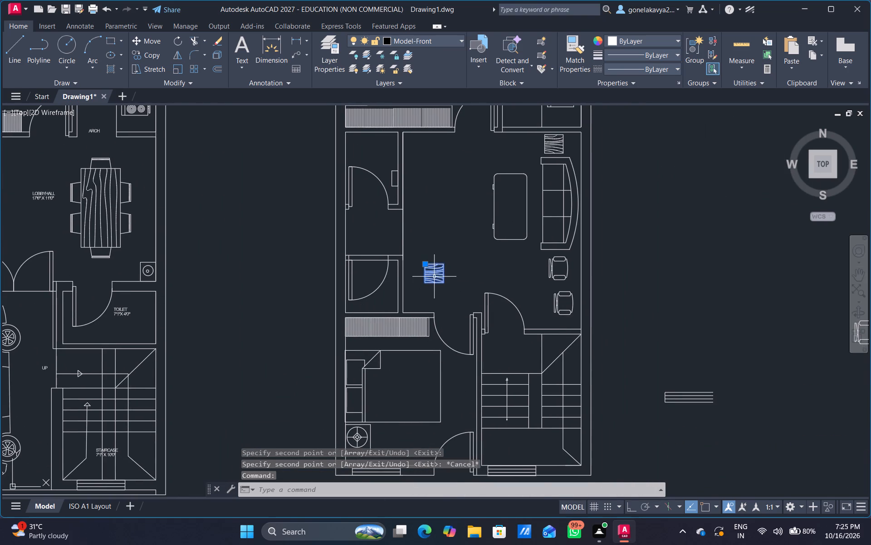
left_click(527, 343)
left_click_drag(504, 354, 504, 359)
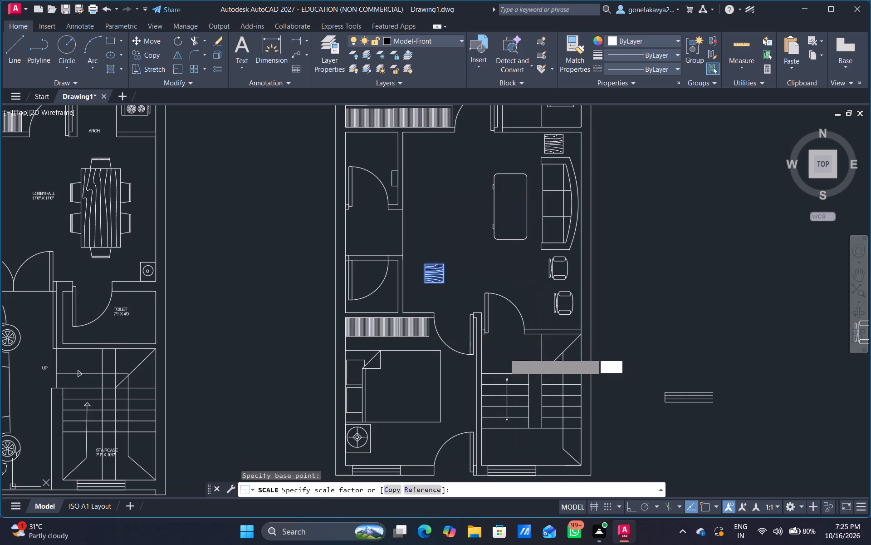
left_click_drag(504, 359, 512, 391)
left_click(509, 369)
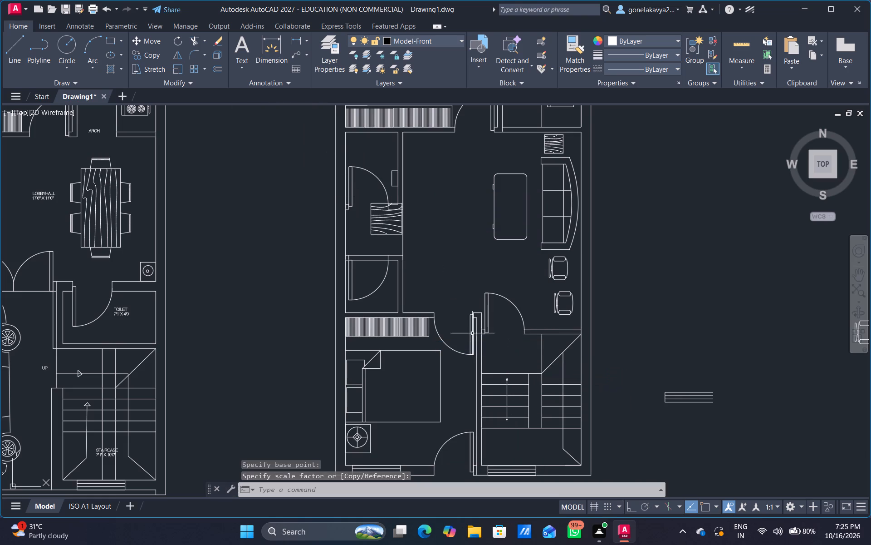
Move the enlarged wood table back into the lower-left area of the right plan's living room, clear of the partition wall.
left_click(389, 225)
right_click(389, 225)
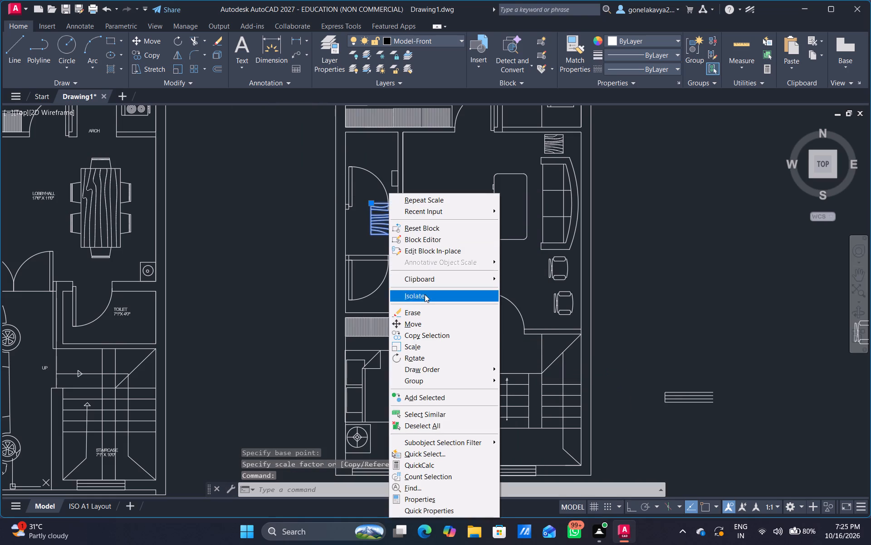
left_click(429, 326)
left_click_drag(431, 288, 440, 306)
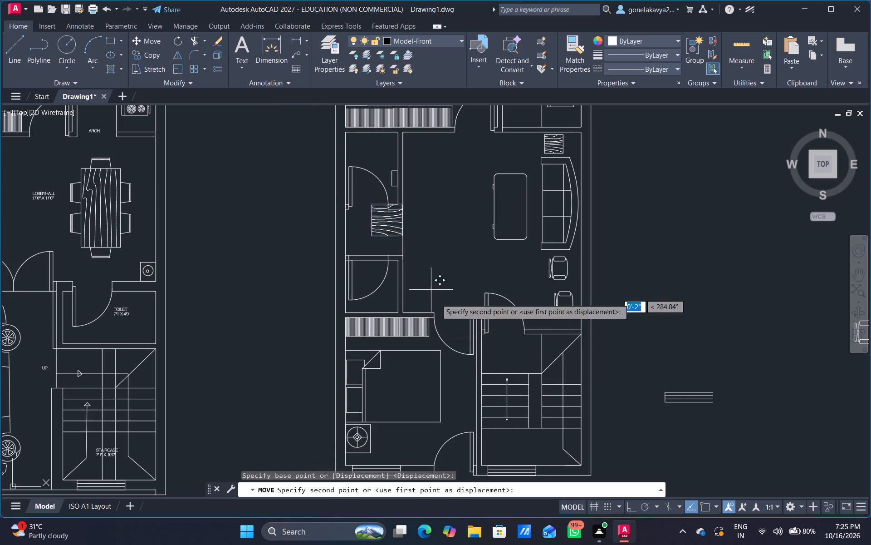
left_click_drag(440, 306, 450, 321)
left_click(475, 344)
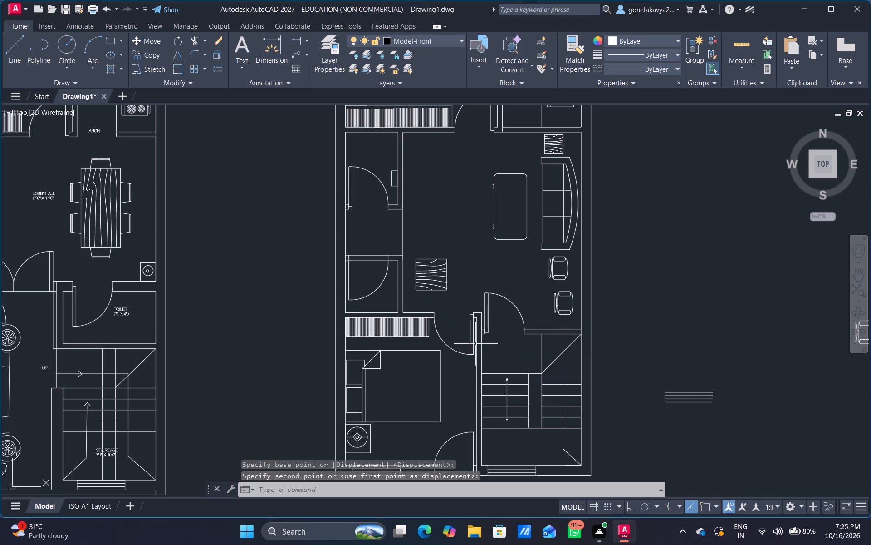
Add the multiline text label "BED ROOM" with 11'7" X 12'0" beside the bed in the right plan's upper bedroom.
scroll(625, 316, "down", 3)
middle_click_drag(652, 344, 561, 353)
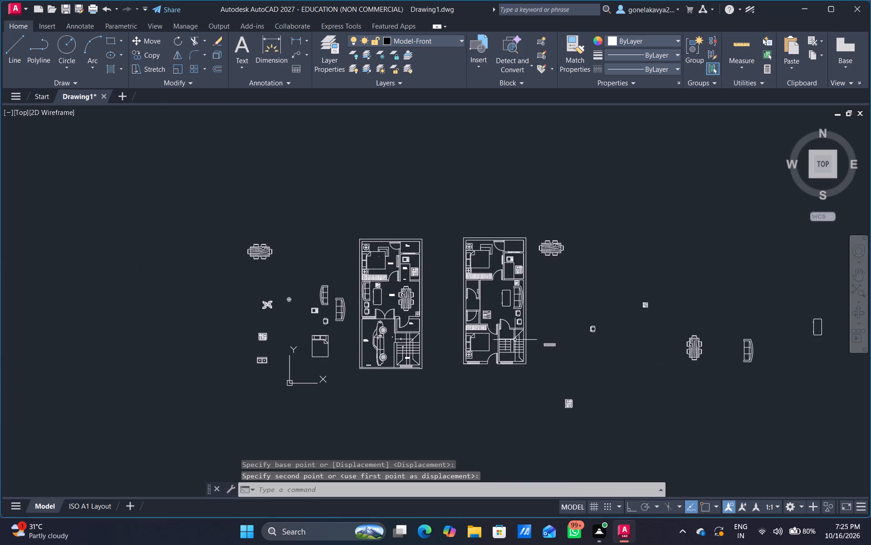
scroll(515, 339, "up", 2)
scroll(554, 274, "up", 1)
middle_click_drag(554, 274, 551, 486)
scroll(394, 319, "down", 1)
scroll(406, 315, "up", 2)
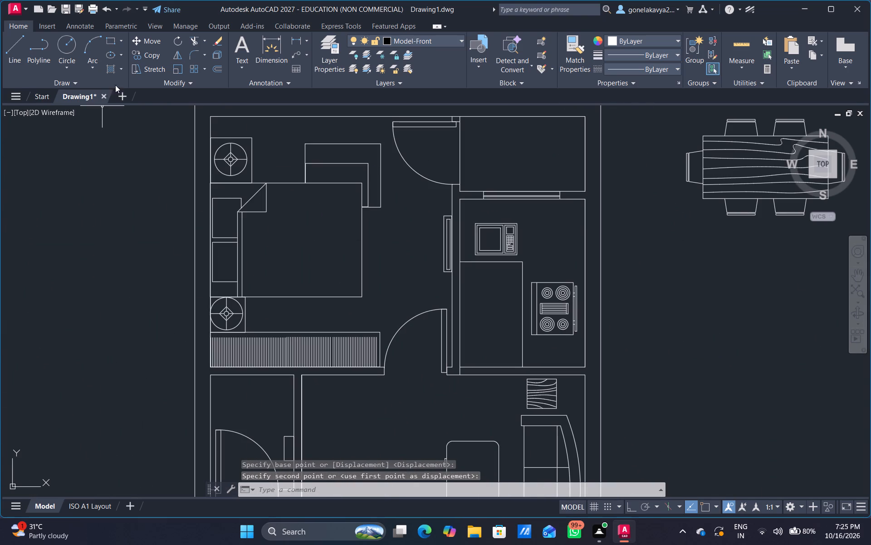
left_click(240, 39)
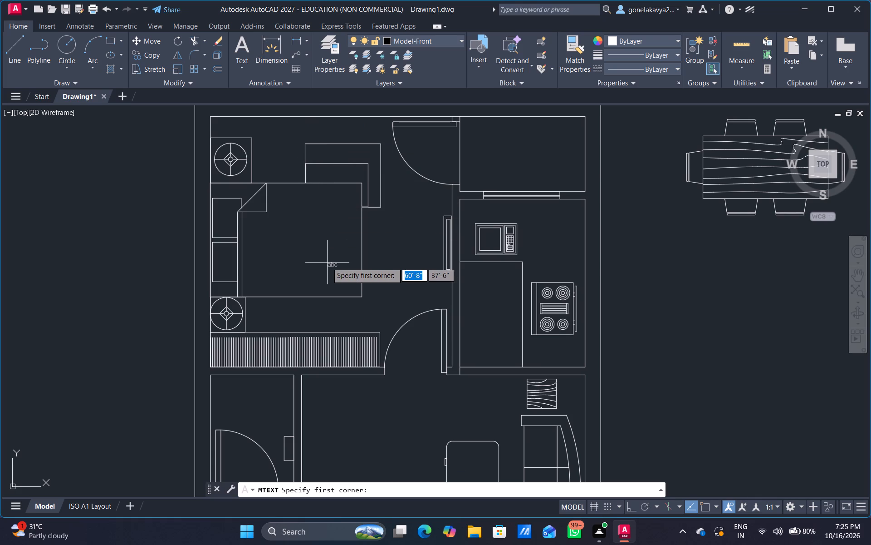
left_click_drag(376, 262, 381, 296)
left_click(388, 292)
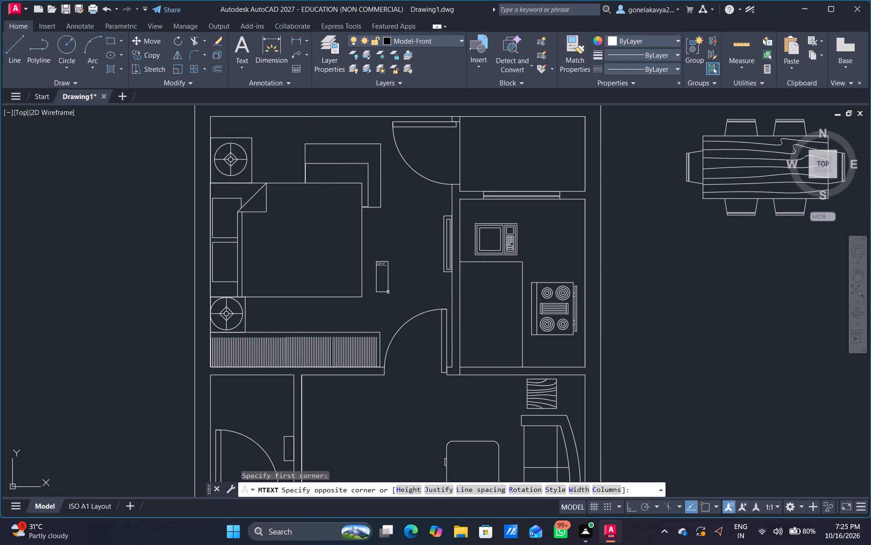
type("BED ROOM")
key("Return")
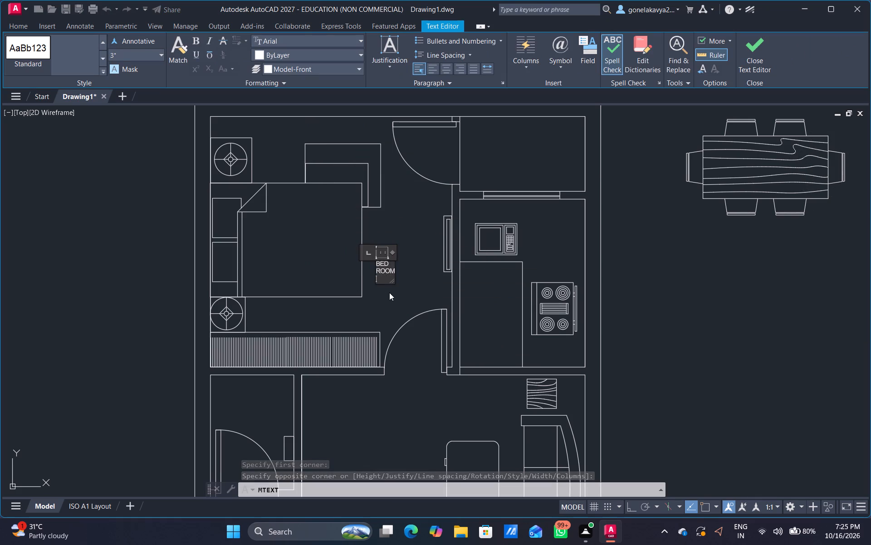
type("11;")
key("BackSpace")
key("apostrophe")
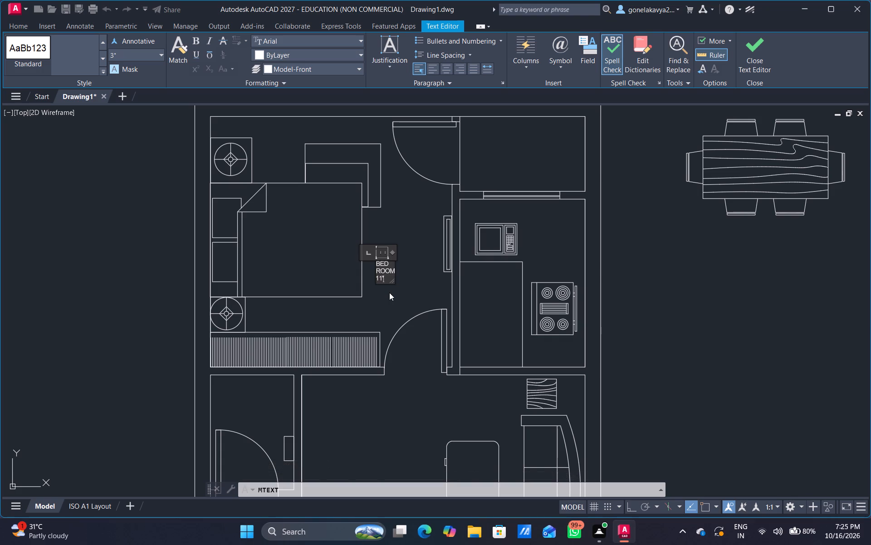
type("7\" X")
key("space")
type("12'0\"")
Widen the bedroom label's text frame so the name and the dimensions each fit on one line.
left_click_drag(393, 251, 433, 248)
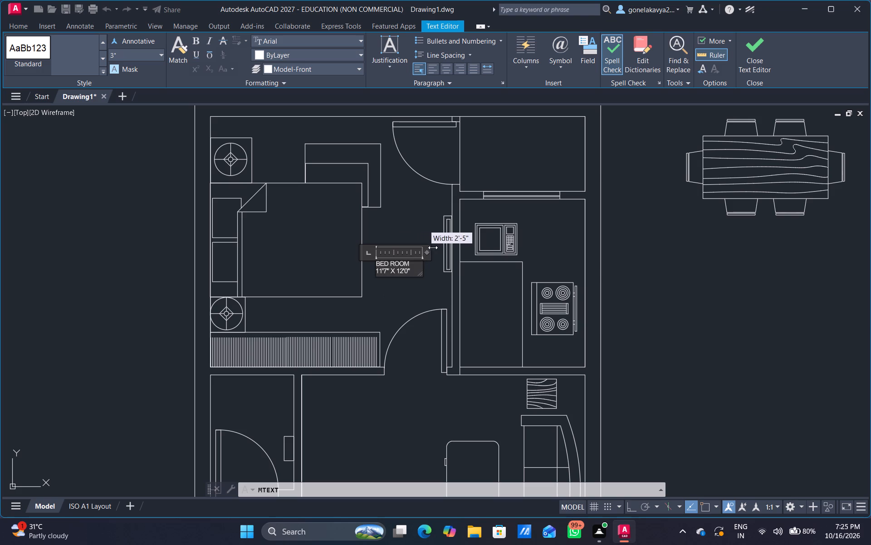
left_click_drag(433, 248, 434, 247)
left_click(434, 247)
middle_click_drag(552, 244, 503, 327)
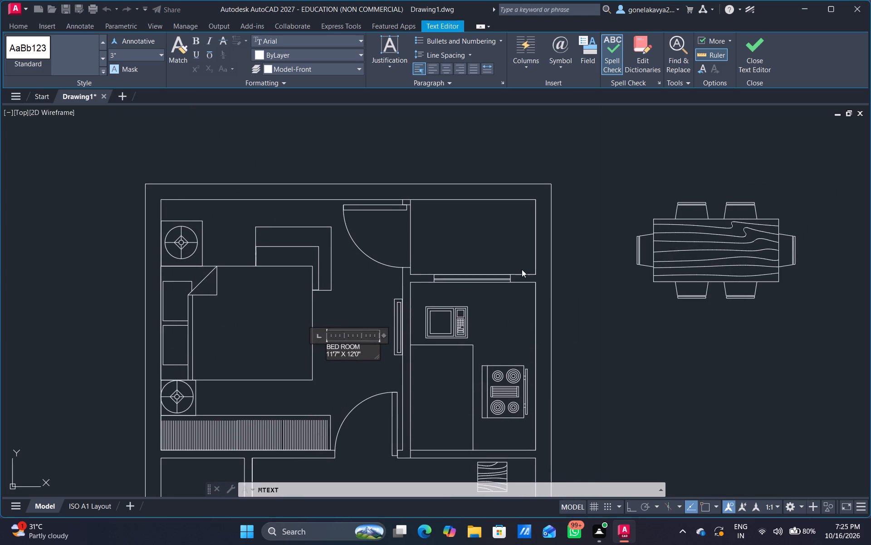
left_click(489, 243)
Add the multiline text label "OTS" with 6'0" X 3'7" in the open space above the right plan's kitchen.
middle_click_drag(471, 236, 374, 301)
key("space")
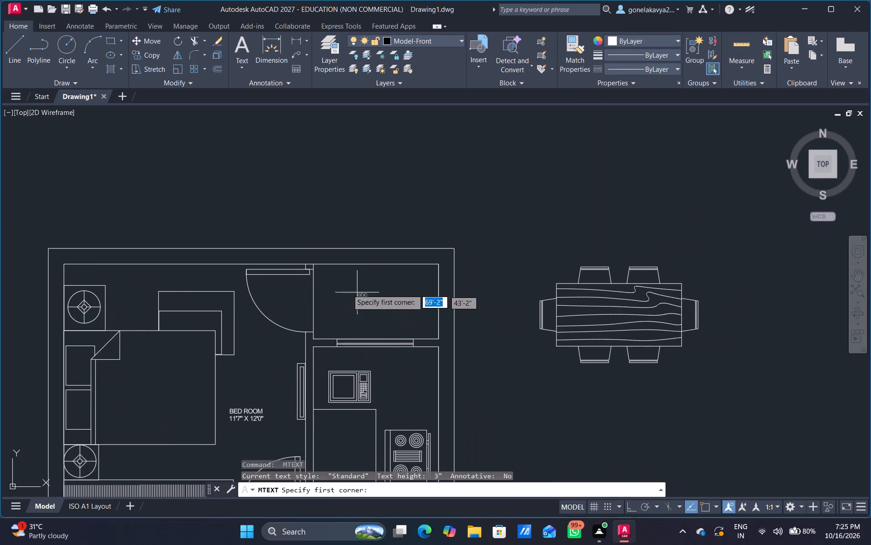
left_click_drag(337, 282, 354, 322)
left_click(416, 310)
type("OTD")
key("BackSpace")
key("s")
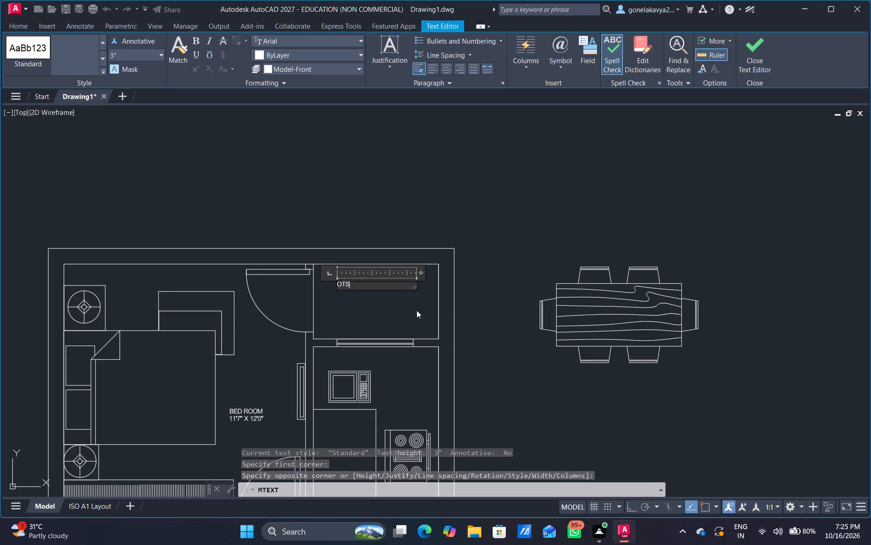
key("Return")
type("6'0")
type("\" X 3'7\"")
middle_click_drag(404, 387, 440, 279)
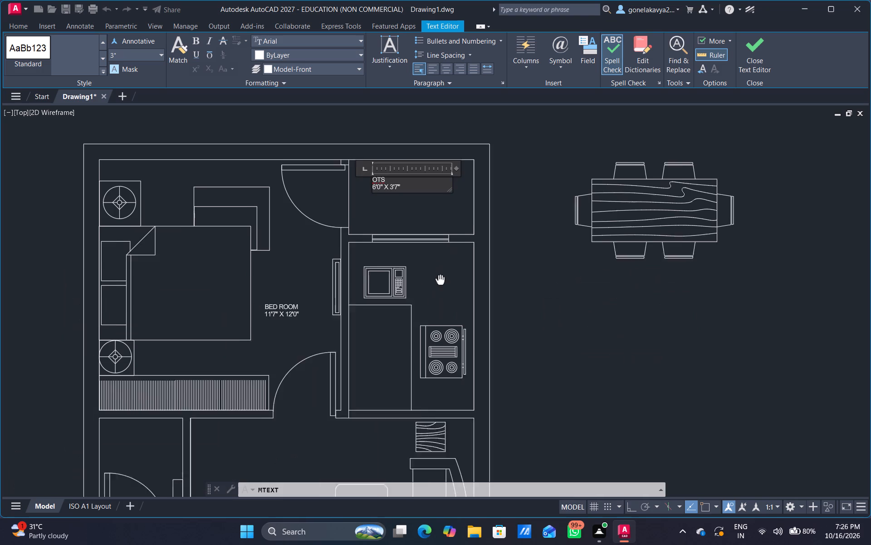
middle_click_drag(440, 279, 441, 261)
left_click(377, 323)
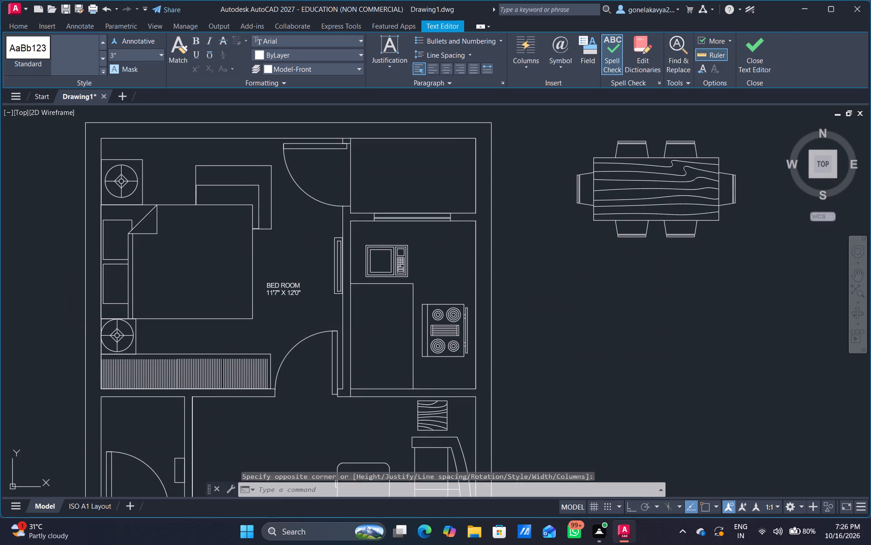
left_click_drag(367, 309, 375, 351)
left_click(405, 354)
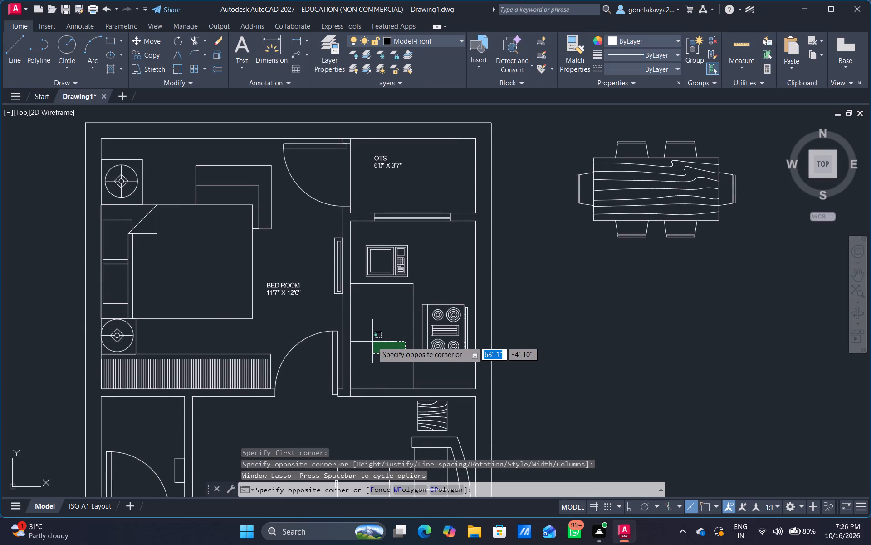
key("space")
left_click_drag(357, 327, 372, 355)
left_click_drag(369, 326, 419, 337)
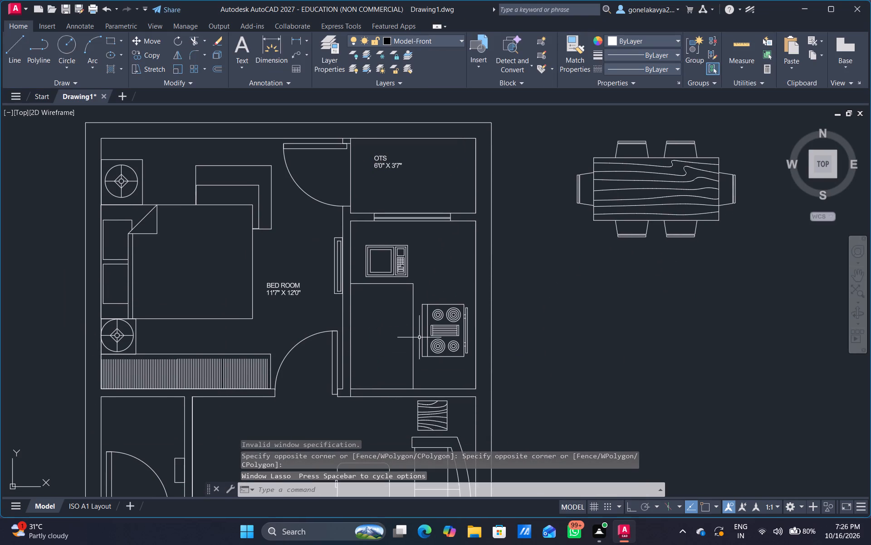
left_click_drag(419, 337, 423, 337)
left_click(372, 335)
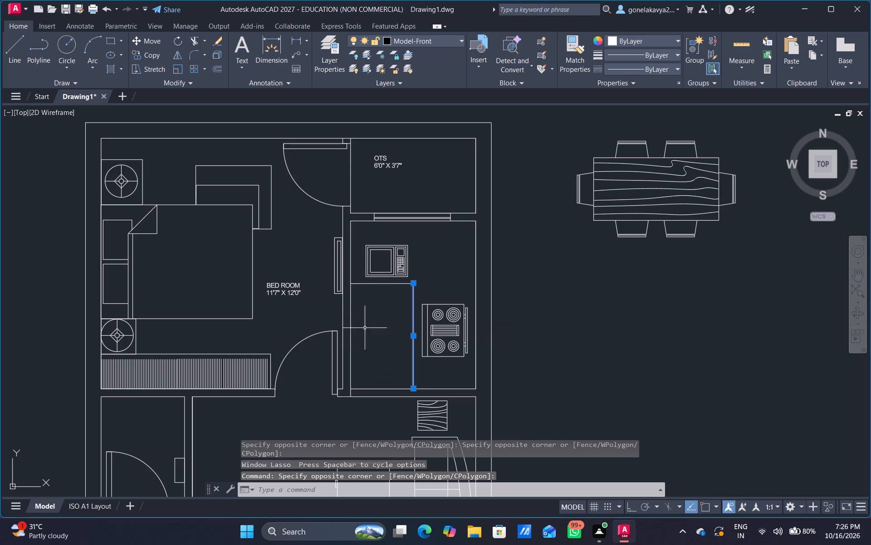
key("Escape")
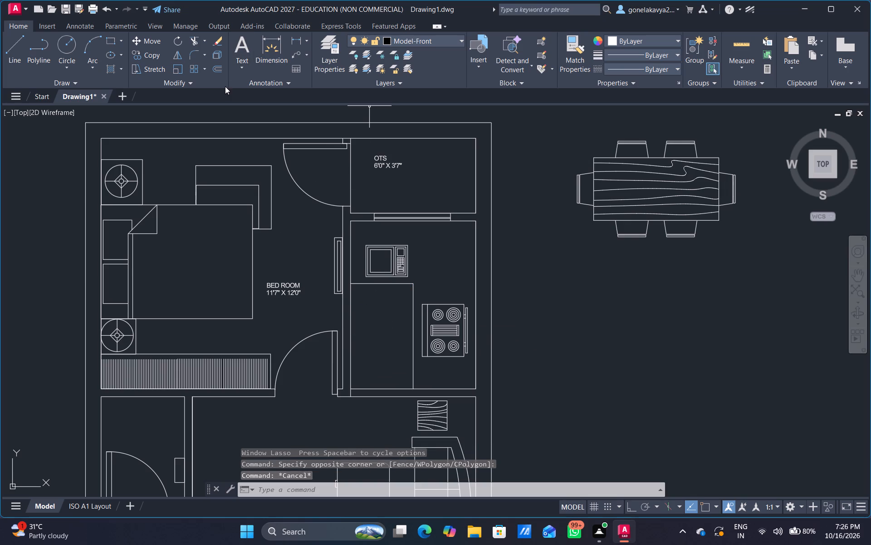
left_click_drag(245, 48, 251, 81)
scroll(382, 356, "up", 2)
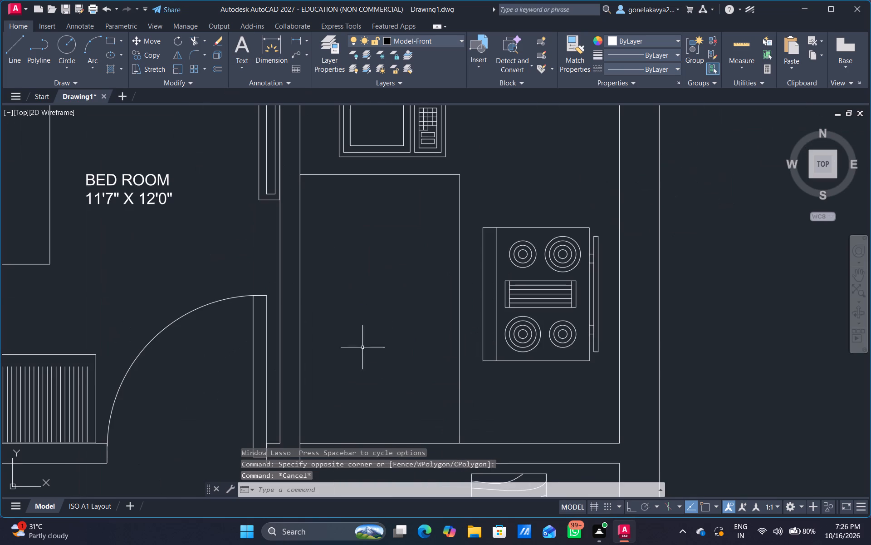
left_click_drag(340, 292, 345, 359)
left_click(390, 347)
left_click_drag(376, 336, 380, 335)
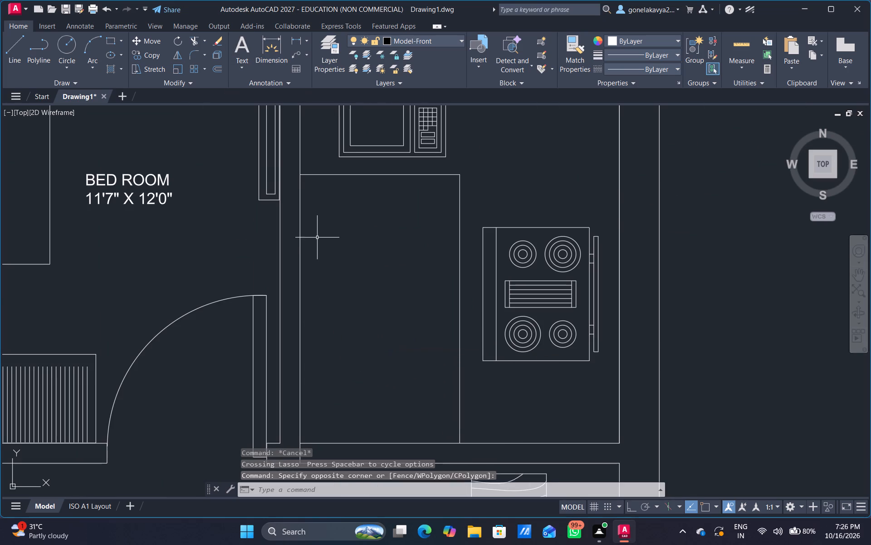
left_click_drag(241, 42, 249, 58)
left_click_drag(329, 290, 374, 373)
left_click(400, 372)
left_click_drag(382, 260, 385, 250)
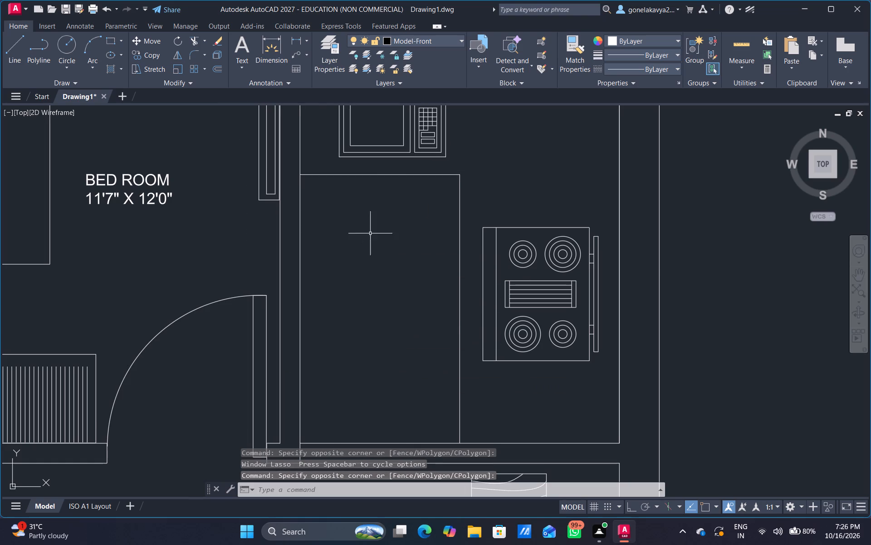
Add the multiline text label "KITCHEN" with 6'0" X 8'0" inside the right plan's kitchen, beside the stove counter.
left_click_drag(244, 43, 245, 48)
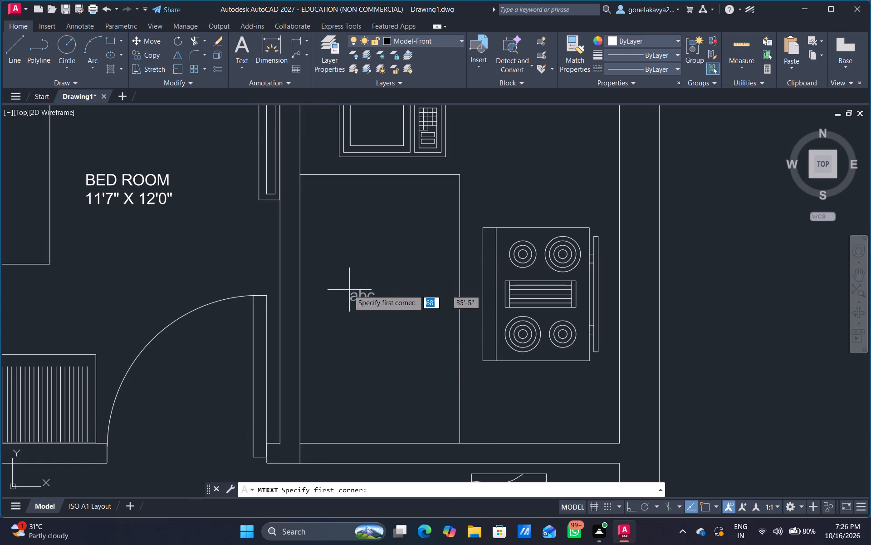
left_click_drag(338, 276, 392, 362)
left_click(410, 356)
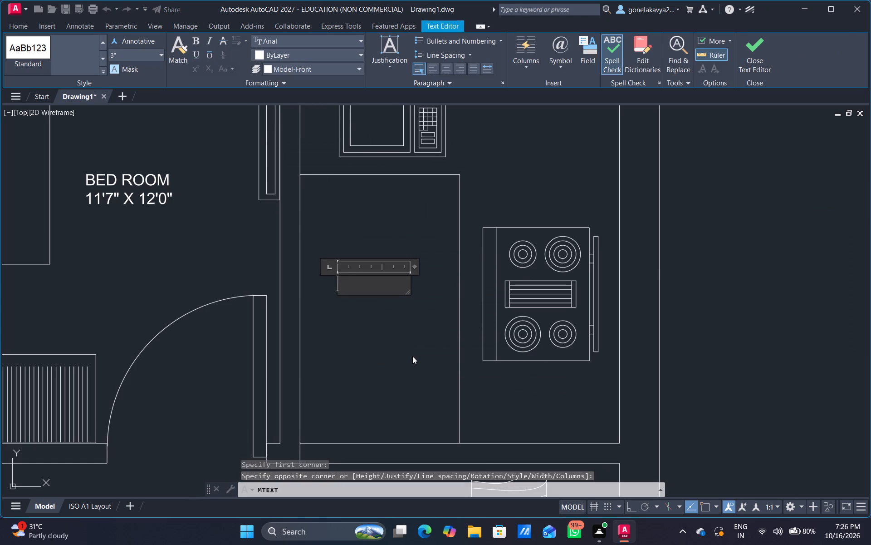
type("KITCHEN")
key("Return")
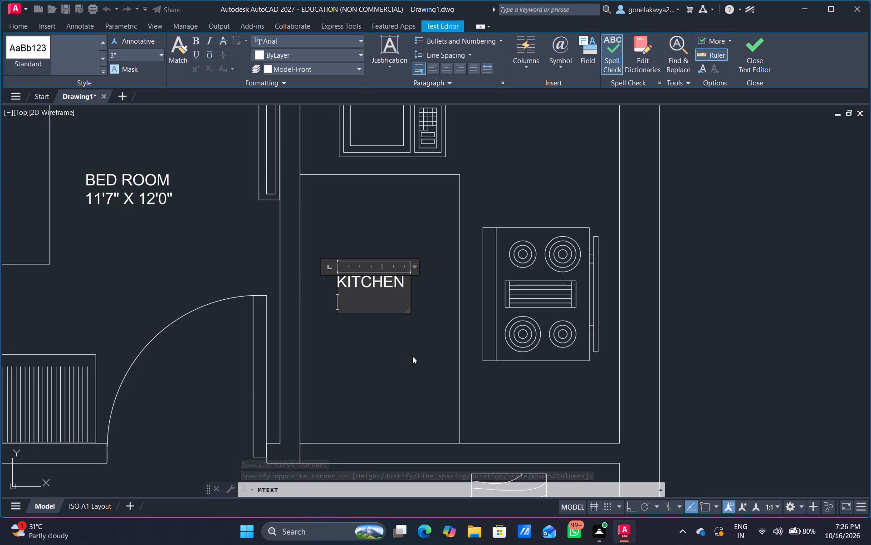
type("6'0\" X")
key("space")
type("8'0\"")
middle_click_drag(367, 393, 357, 357)
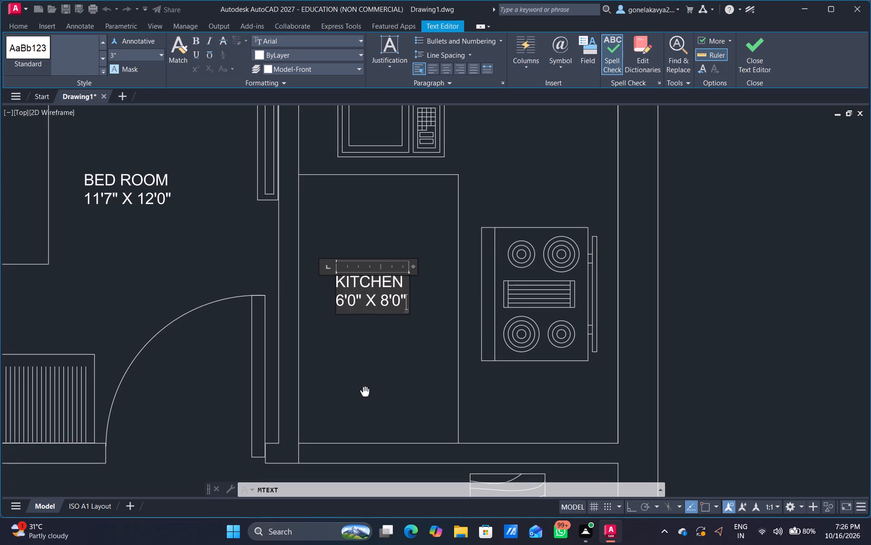
middle_click_drag(357, 357, 336, 191)
left_click(342, 219)
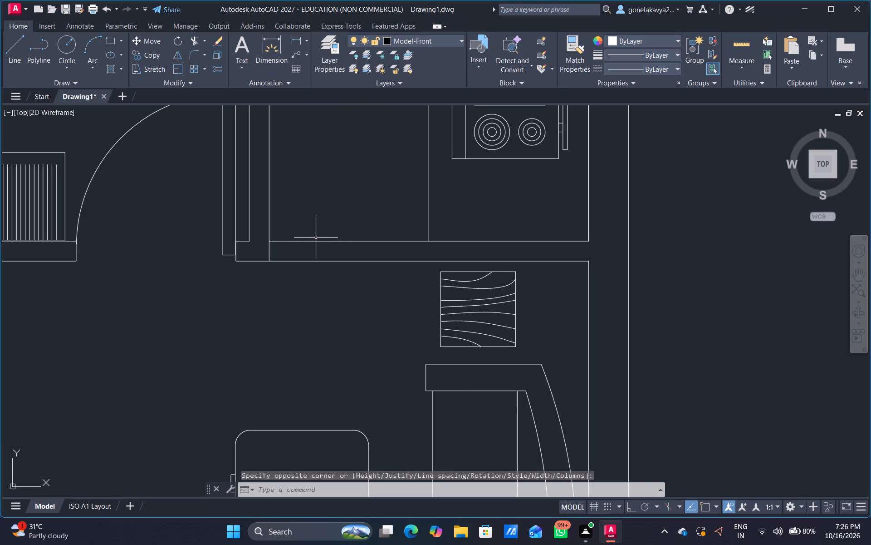
Add the multiline text label "ARCH" in the wall strip between the right plan's kitchen and living area.
scroll(318, 250, "up", 3)
key("space")
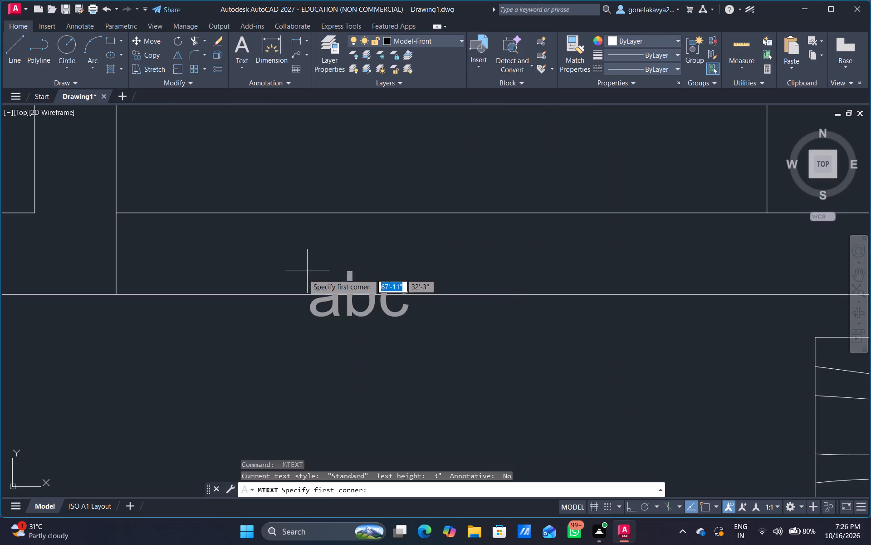
left_click_drag(300, 274, 309, 244)
left_click_drag(372, 248, 507, 251)
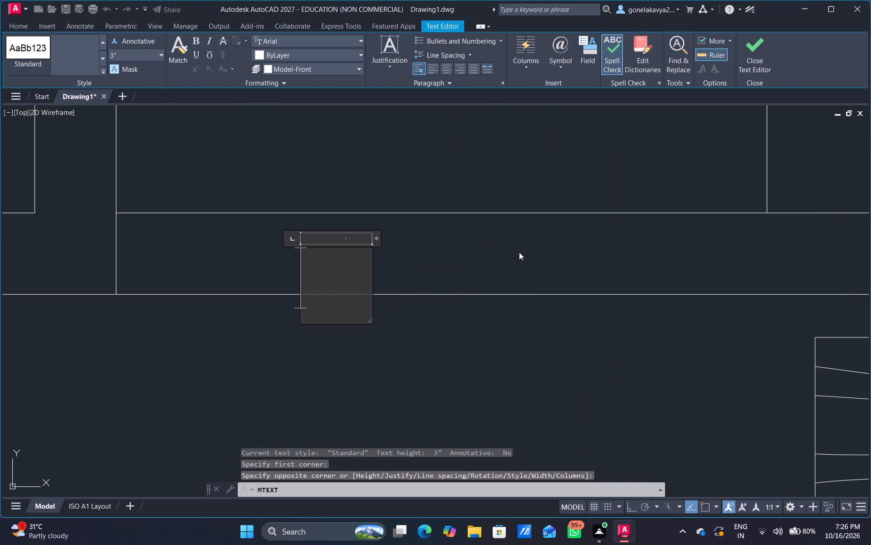
type("ARC")
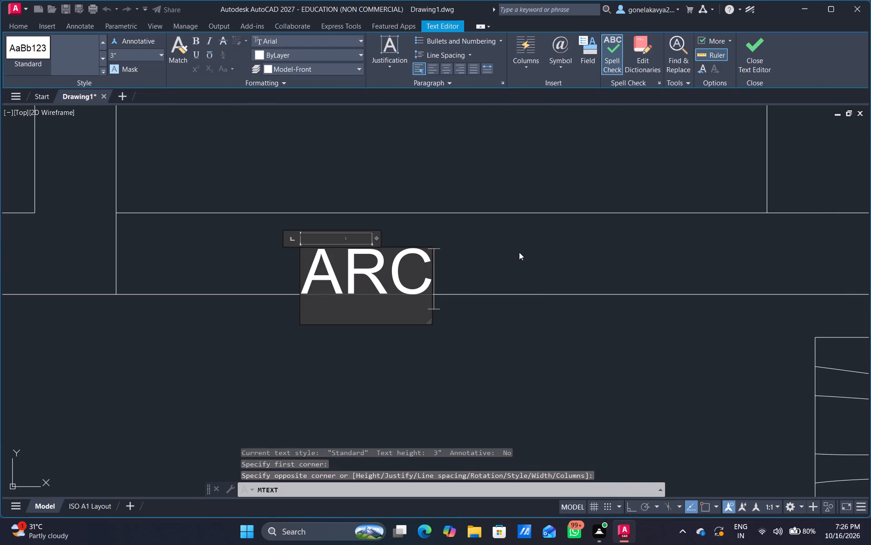
key("h")
left_click(532, 332)
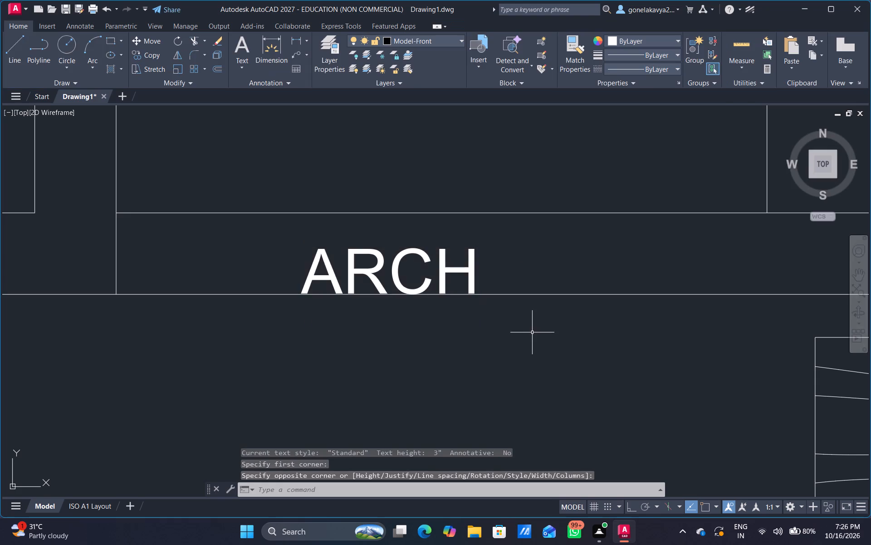
Add the multiline text label "LOBBYHALL" with 15'1" X 15'0" in the right plan's living area, beside the centre table.
scroll(530, 344, "down", 3)
middle_click_drag(528, 366, 519, 215)
scroll(519, 215, "down", 1)
scroll(406, 314, "down", 1)
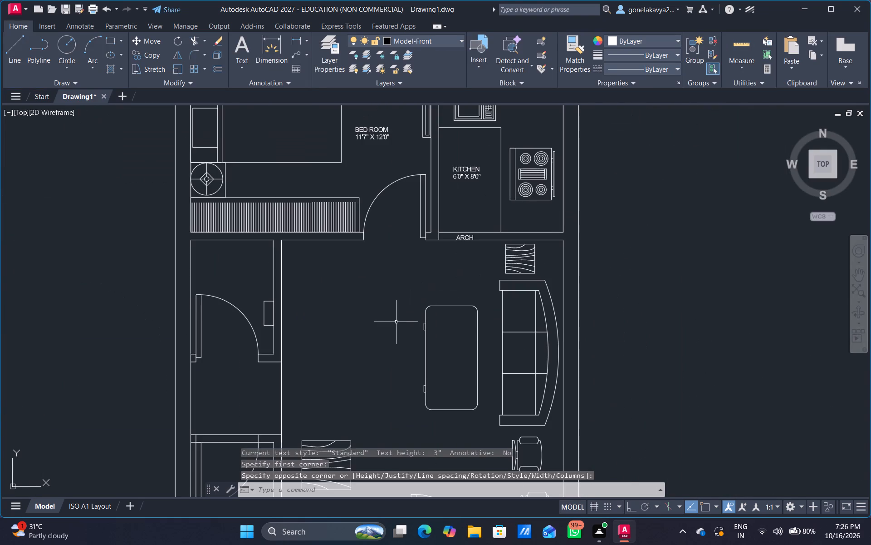
middle_click_drag(395, 322, 407, 264)
key("space")
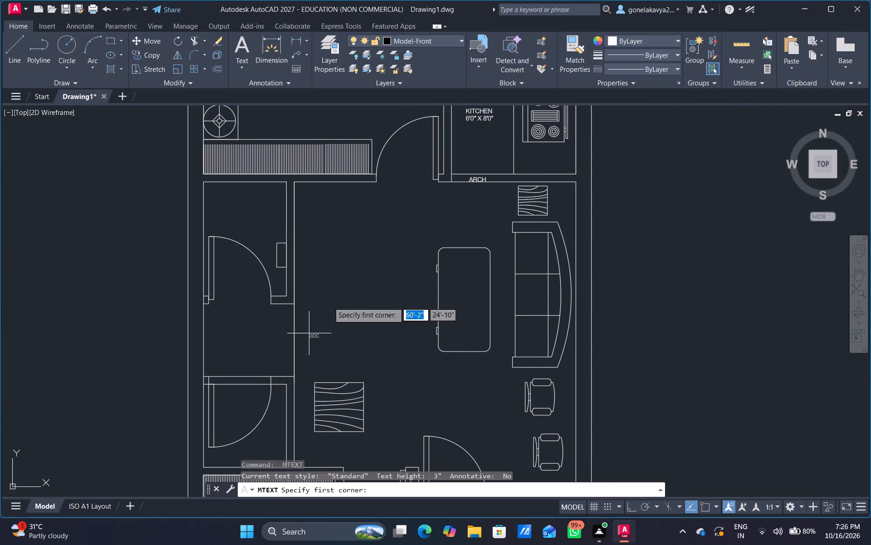
left_click_drag(333, 267, 335, 350)
left_click(452, 356)
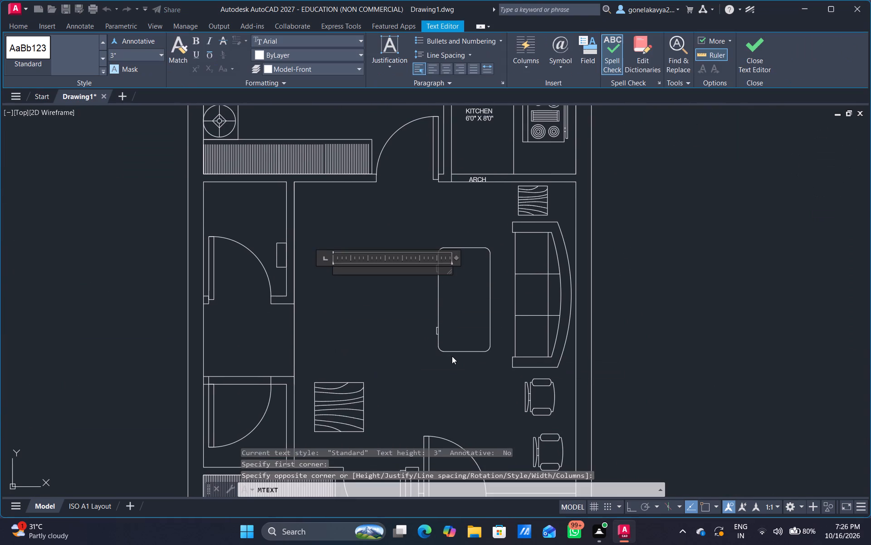
type("LOBBY")
type("HALL")
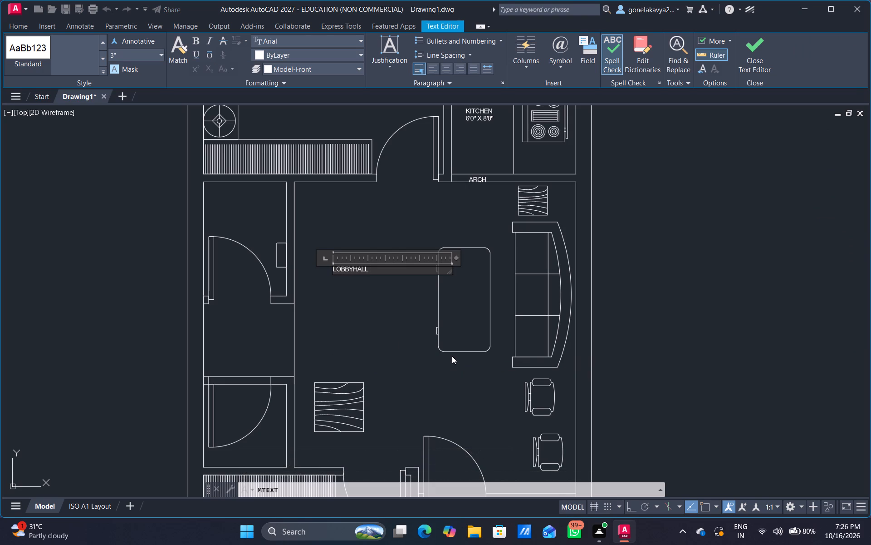
key("Return")
type("15'")
key("1")
type("\" X 15'0\"")
left_click(403, 344)
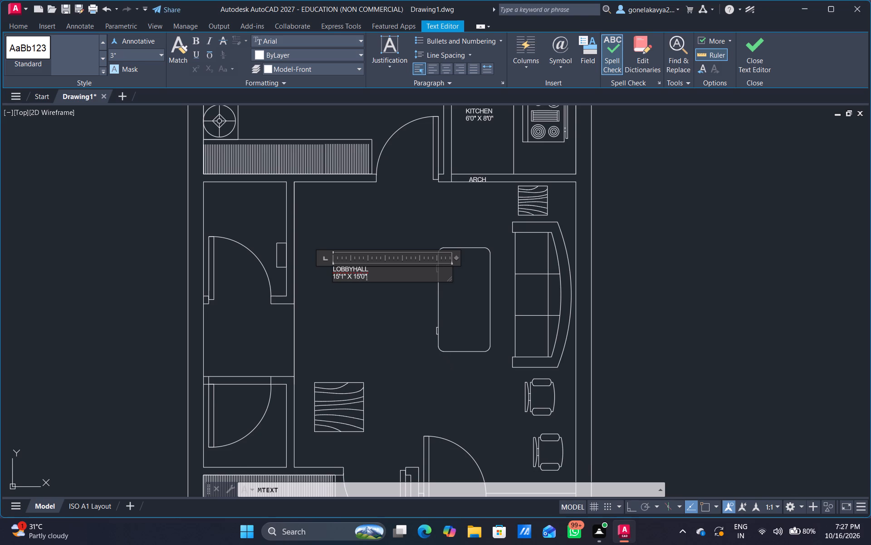
Add the multiline text label "BATH" with 4'0" X 5'6" in the right plan's upper bathroom, above the door swing.
middle_click_drag(369, 339, 455, 376)
scroll(331, 216, "up", 2)
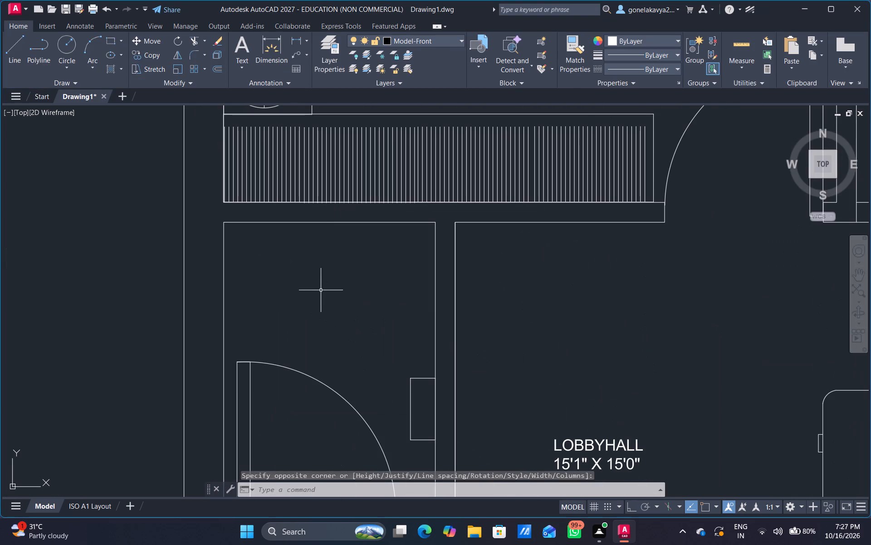
key("space")
left_click_drag(286, 276, 293, 324)
left_click(343, 333)
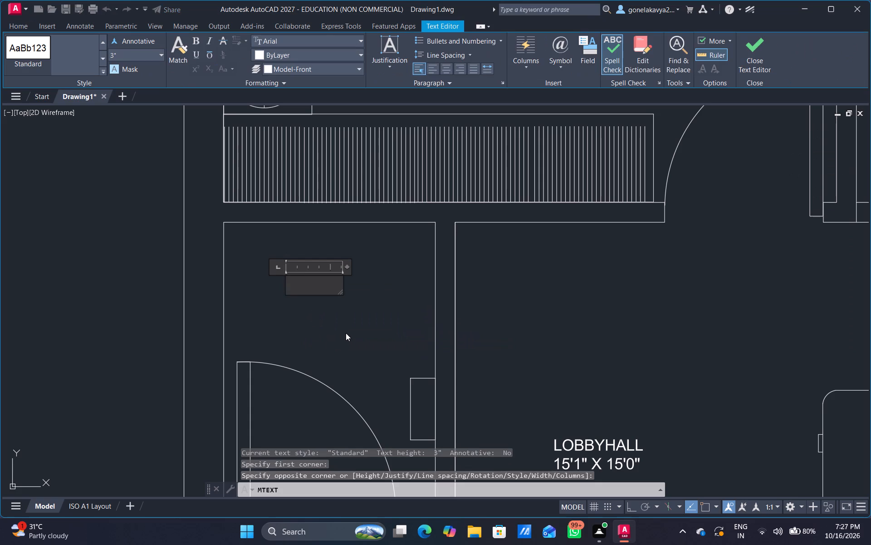
type("BATH")
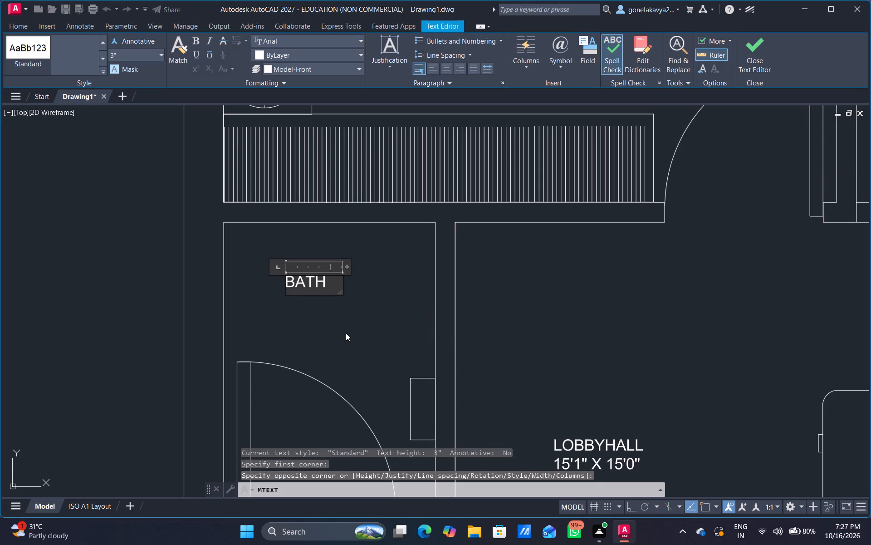
key("Return")
type("4'0\" X")
key("space")
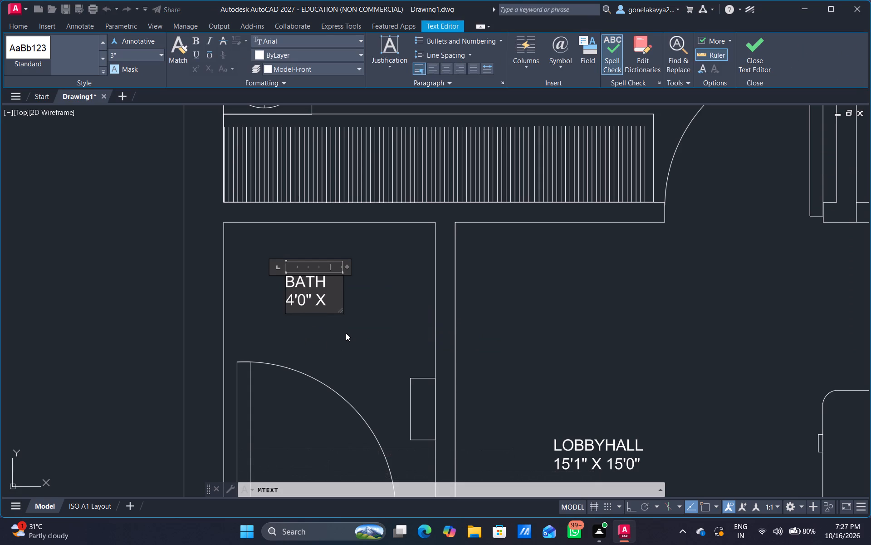
type("5'6\"")
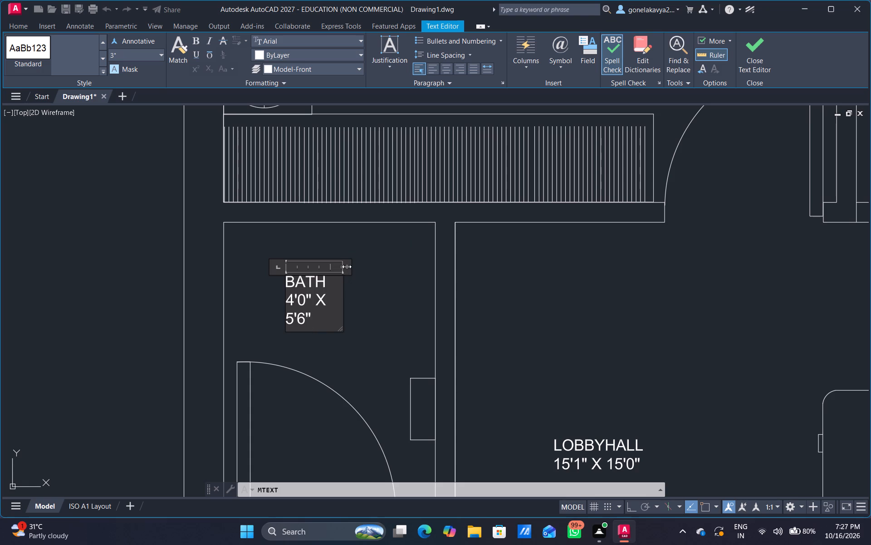
Widen the bath label's text frame so the dimensions fit on one line, and finish the label.
left_click_drag(345, 267, 406, 269)
left_click(401, 266)
middle_click_drag(338, 358, 350, 213)
scroll(350, 214, "down", 2)
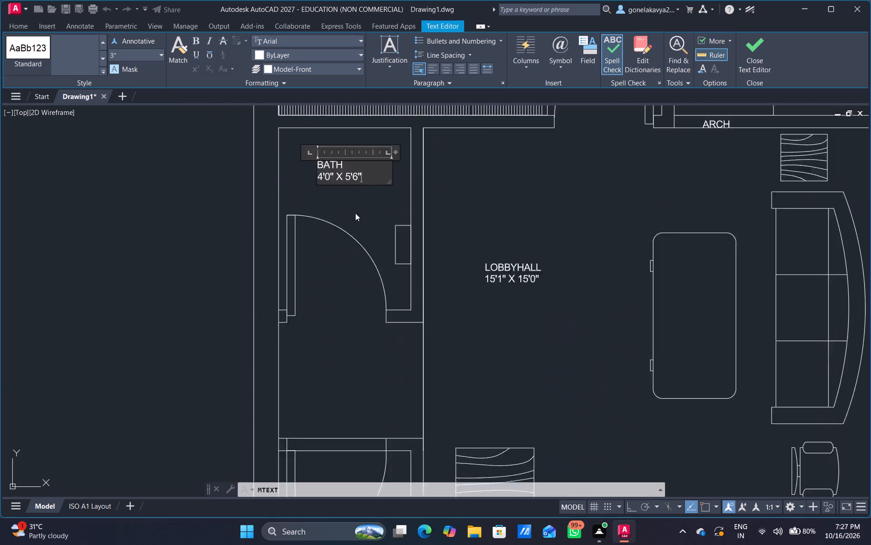
scroll(355, 213, "down", 1)
middle_click_drag(338, 305, 337, 265)
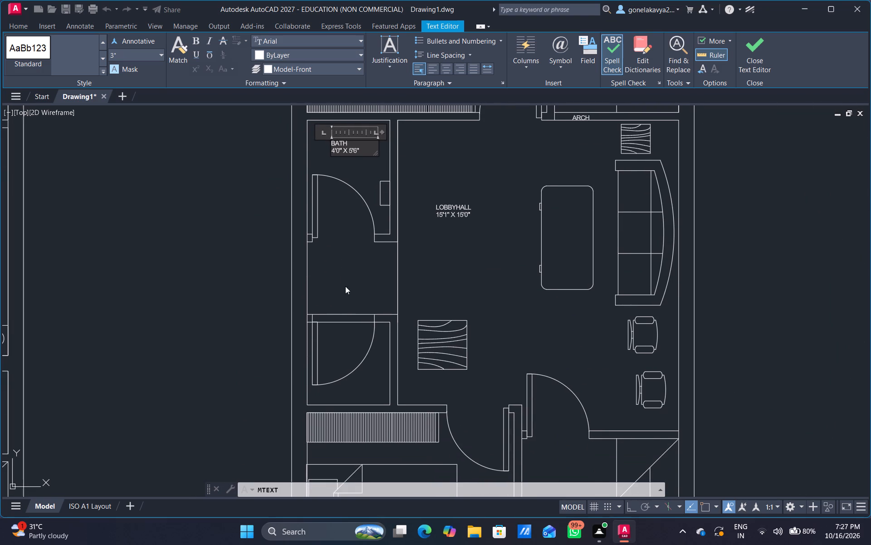
key("space")
left_click_drag(335, 269, 352, 308)
Add the multiline text label "OTS" with 4'0" X 3'6" in the right plan's open space between the two small bathroom enclosures.
left_click_drag(338, 283, 363, 302)
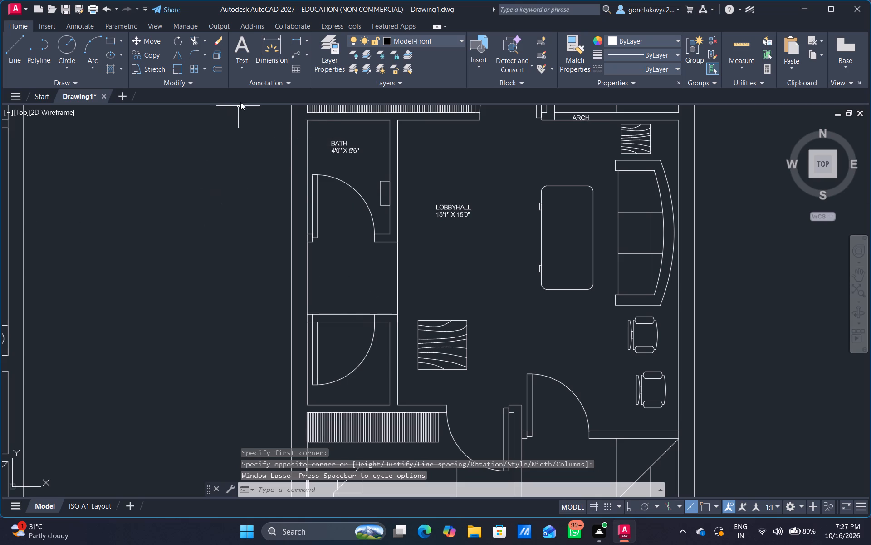
left_click(249, 45)
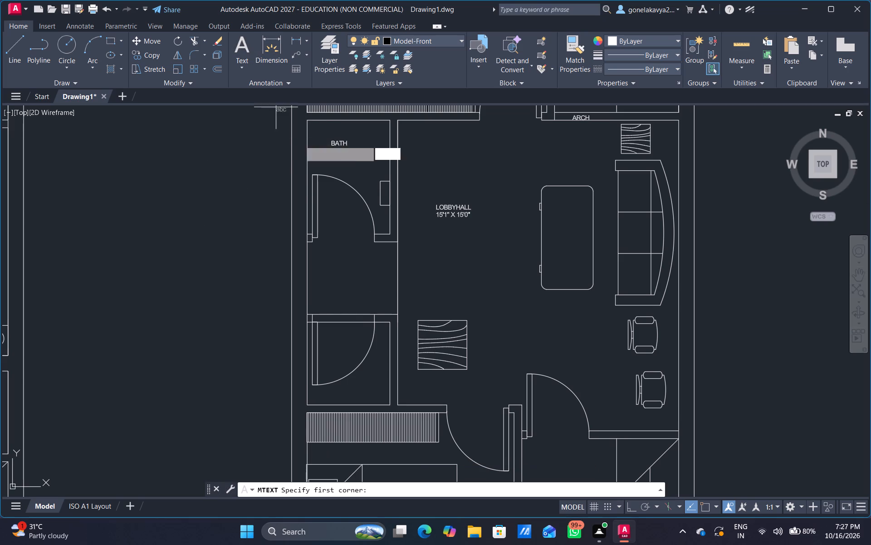
scroll(331, 279, "up", 2)
left_click_drag(302, 251, 327, 342)
left_click(415, 345)
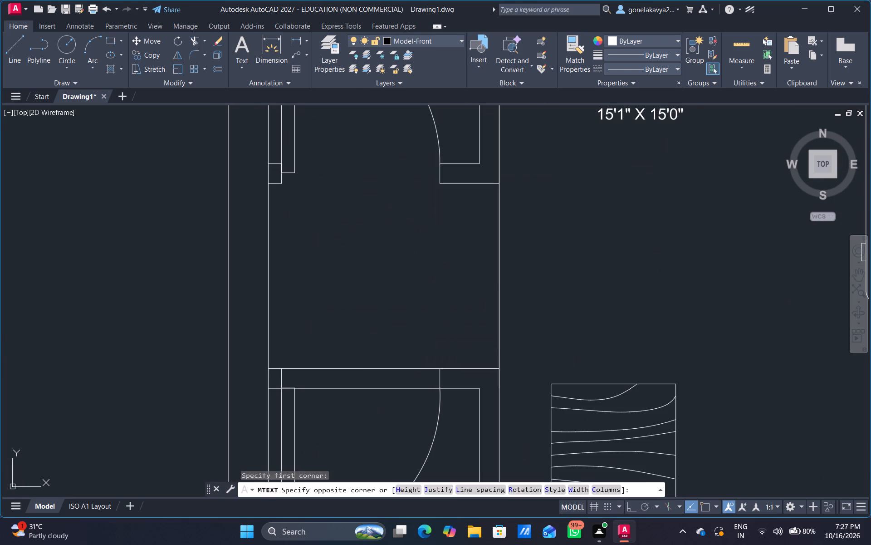
type("OTS")
key("Return")
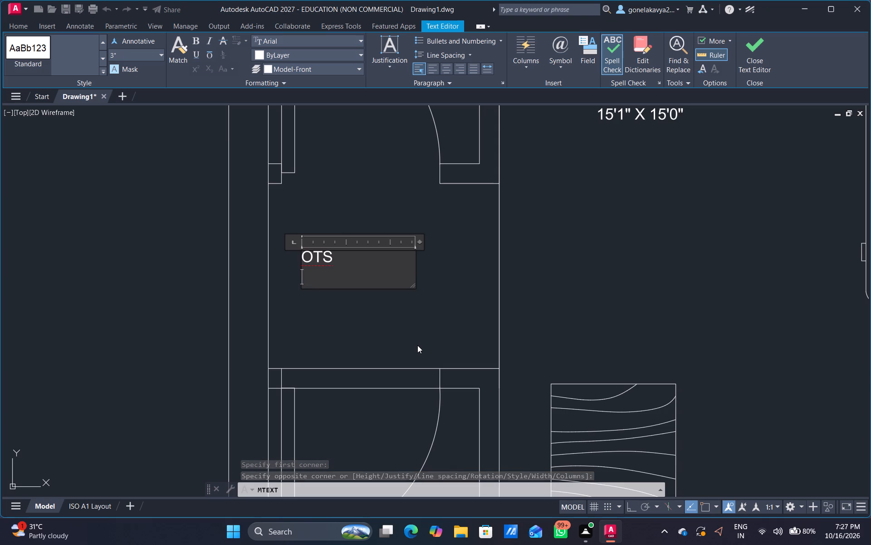
type("4'0\" X 3'6\"")
scroll(417, 345, "down", 3)
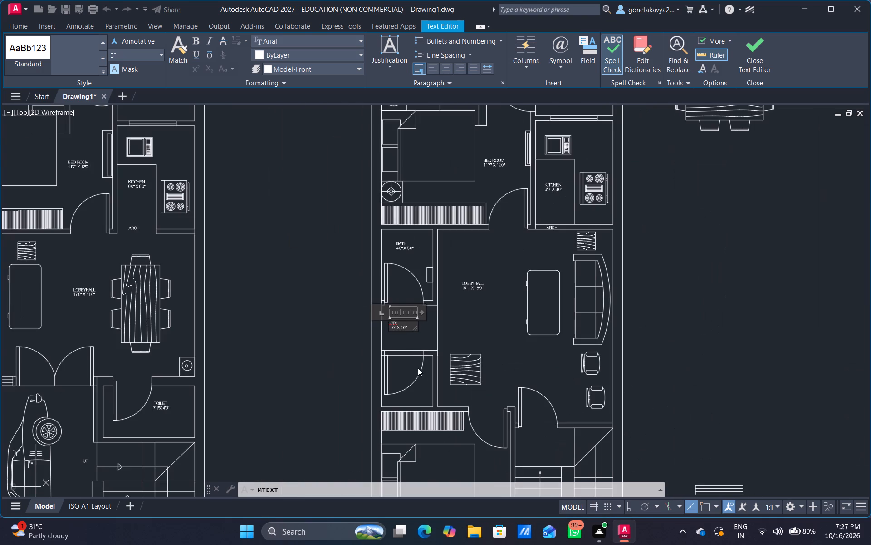
middle_click_drag(415, 390, 375, 291)
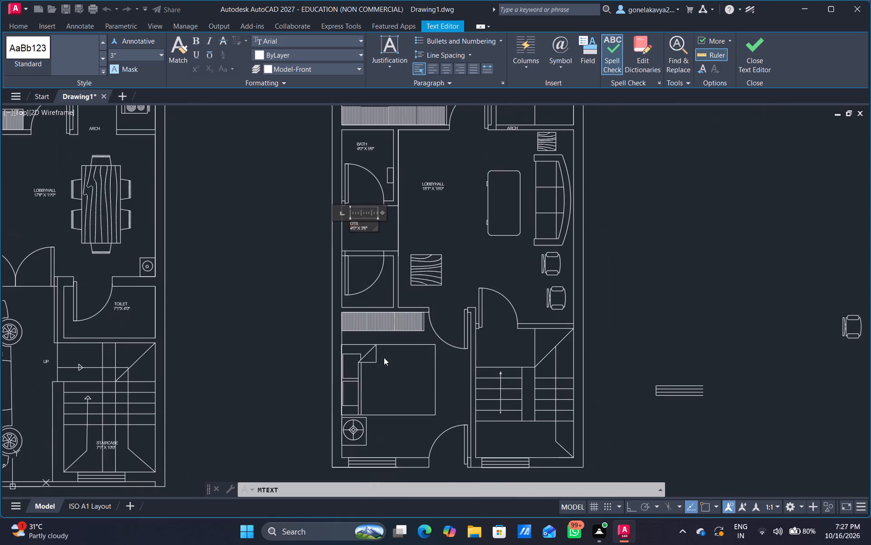
scroll(372, 295, "up", 3)
left_click(372, 295)
Add the multiline text label "W.C" with 4'0" X 4'0" in the right plan's lower toilet enclosure, below the door swing.
scroll(379, 295, "down", 1)
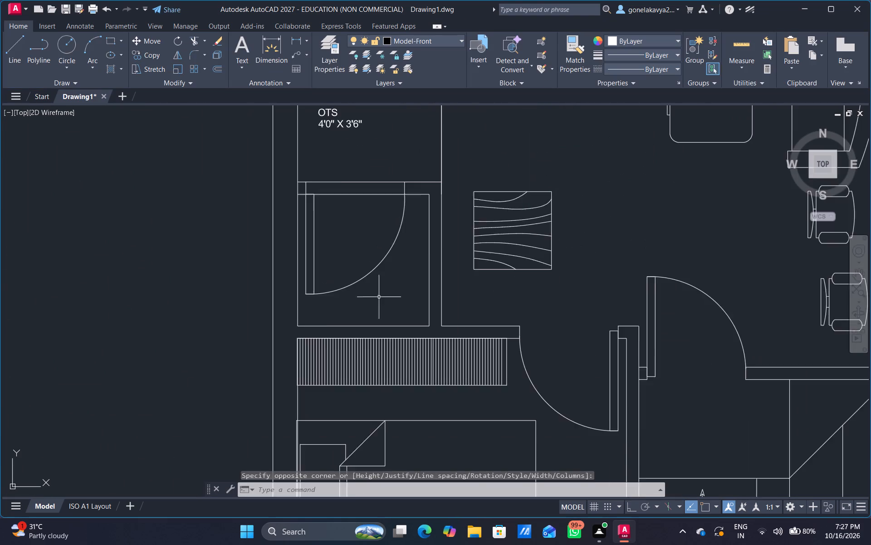
scroll(379, 297, "down", 1)
middle_click_drag(386, 303, 382, 288)
scroll(383, 286, "up", 2)
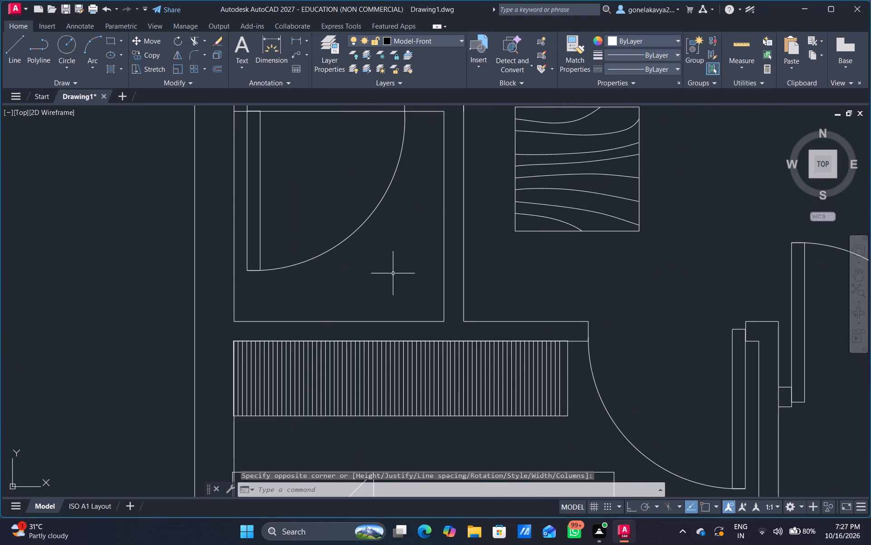
key("space")
left_click_drag(361, 263, 429, 284)
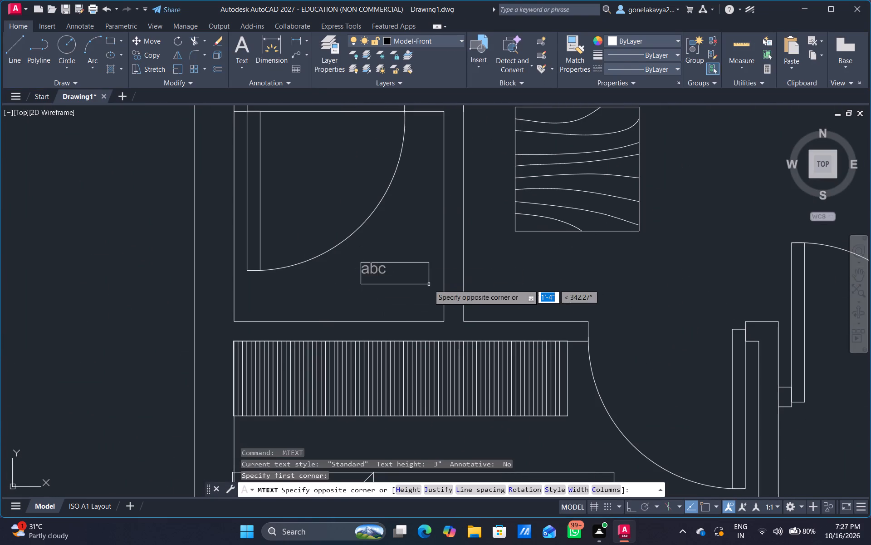
left_click(429, 284)
key("e")
key("BackSpace")
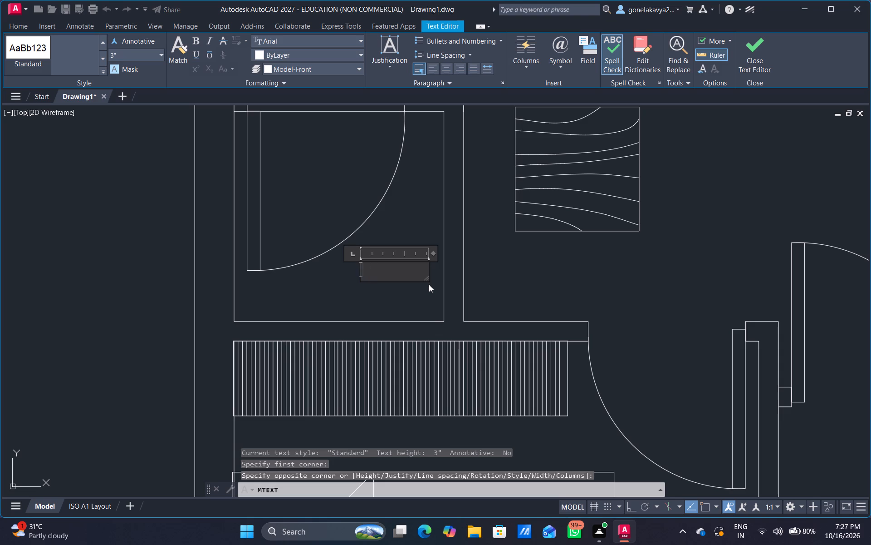
type("WC")
key("BackSpace")
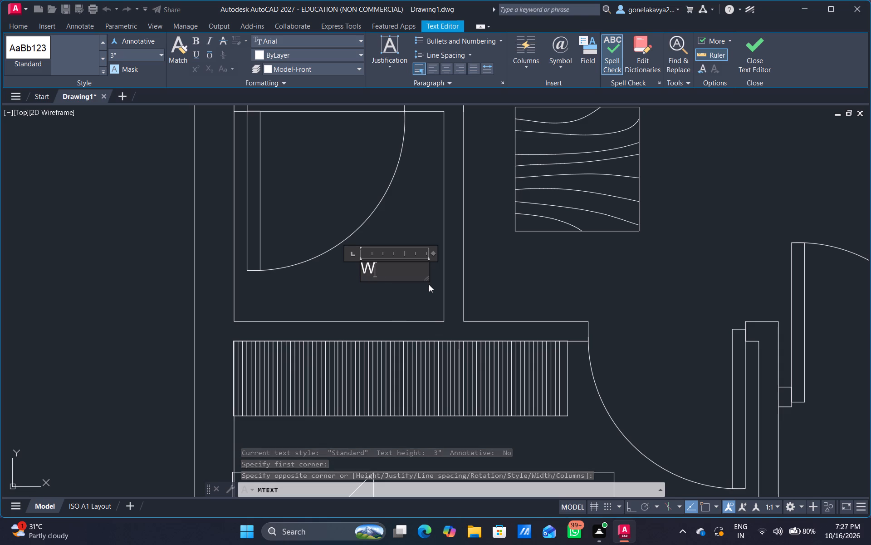
type(".C")
key("Return")
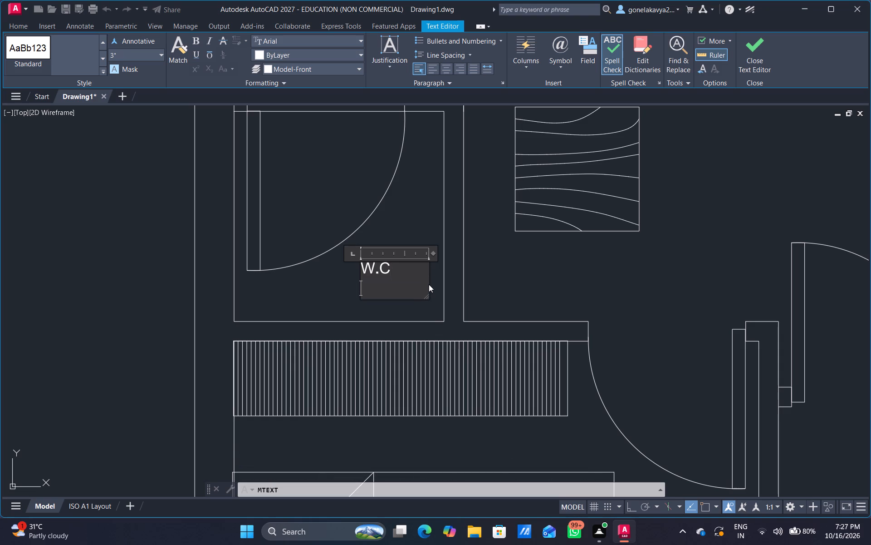
type("4'0\" X")
key("space")
type("4'0\"")
Widen the W.C label's text frame so the dimensions fit on one line, and finish the label.
left_click_drag(423, 253, 475, 251)
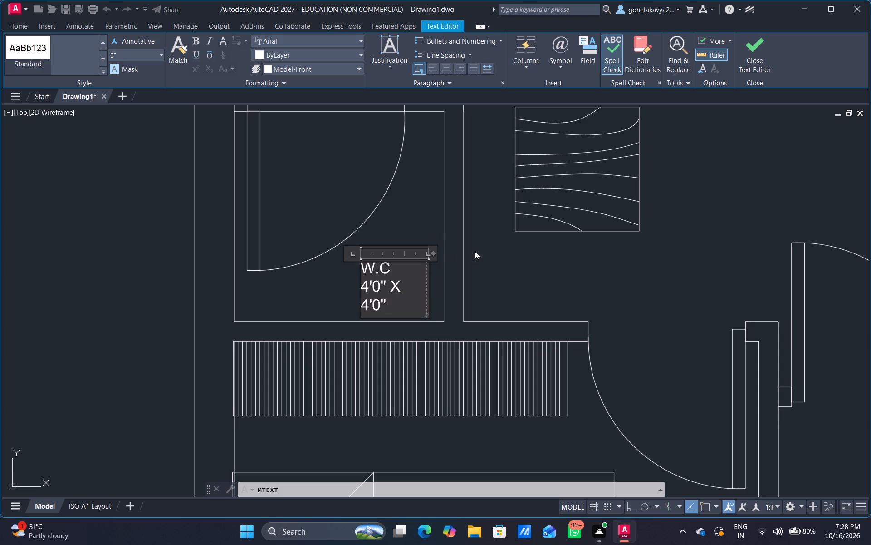
left_click_drag(475, 251, 469, 250)
left_click_drag(433, 255, 499, 258)
left_click(499, 258)
left_click(551, 283)
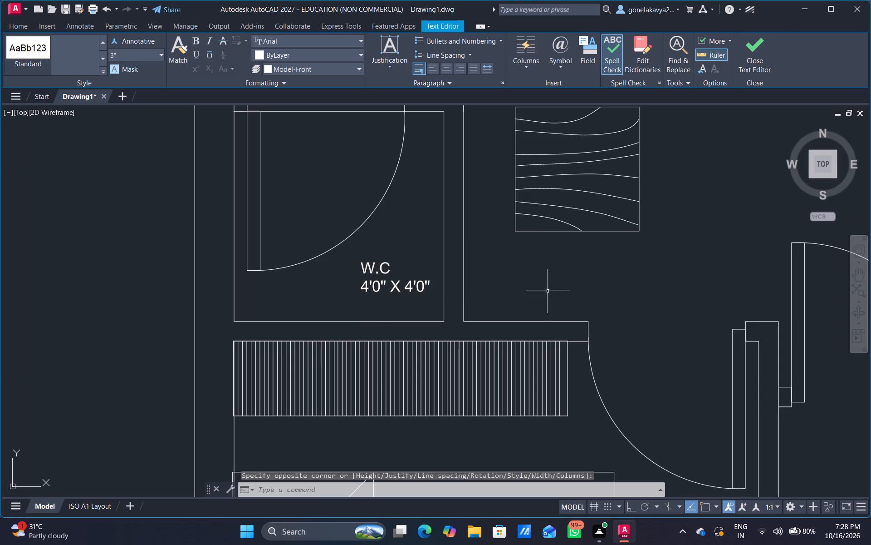
Add the multiline text label "BRD ROOM" with 10'0" X 12'0" in the right plan's lower bedroom, between the bed and the bottom window.
scroll(552, 318, "down", 2)
middle_click_drag(582, 336, 562, 253)
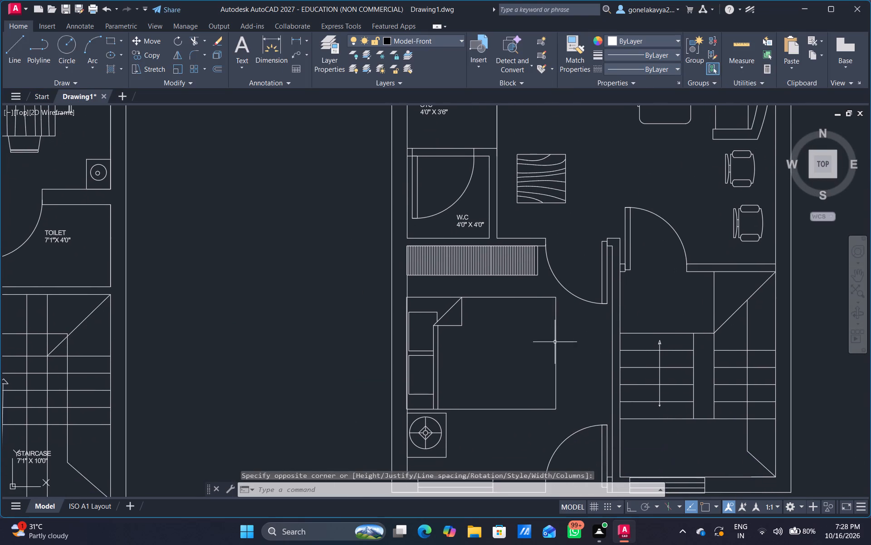
scroll(578, 291, "up", 2)
key("space")
type("EX")
key("space")
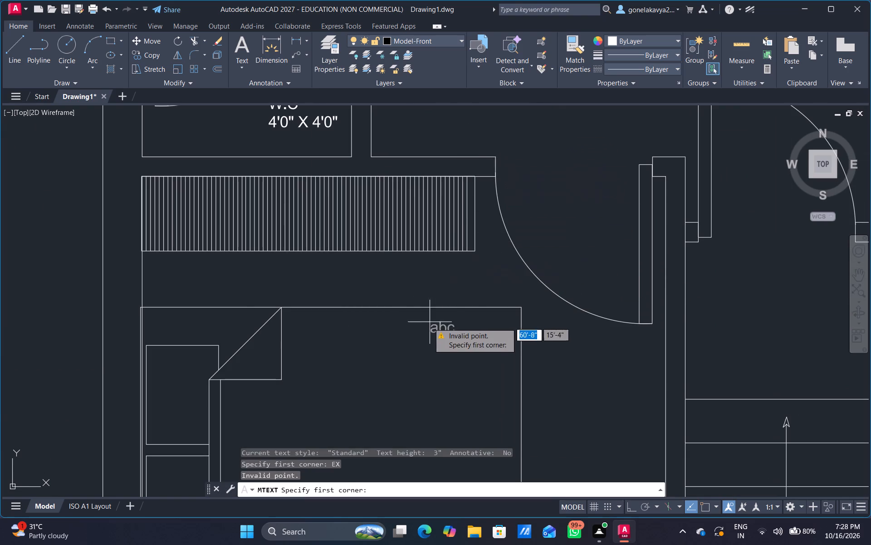
scroll(419, 329, "down", 2)
middle_click_drag(417, 347, 398, 208)
scroll(402, 308, "up", 1)
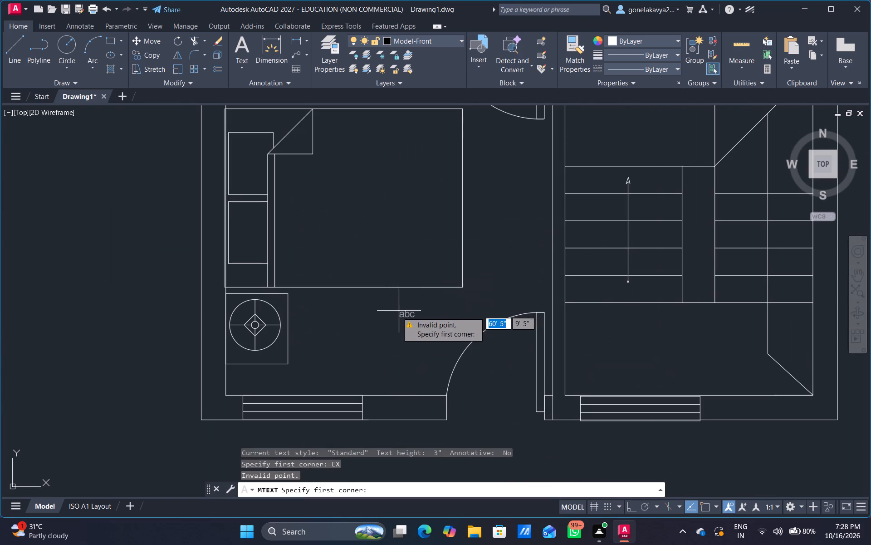
left_click_drag(332, 317, 352, 372)
left_click(395, 359)
type("BRD ROOM")
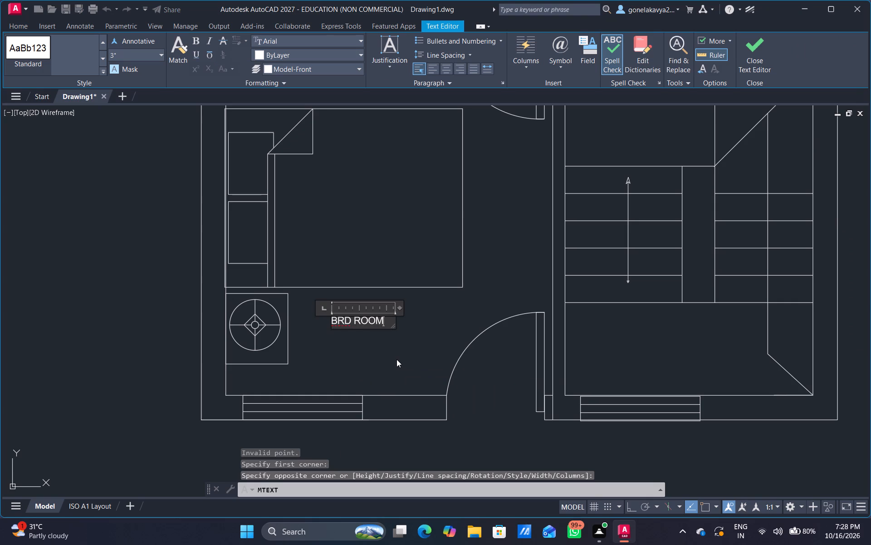
key("Return")
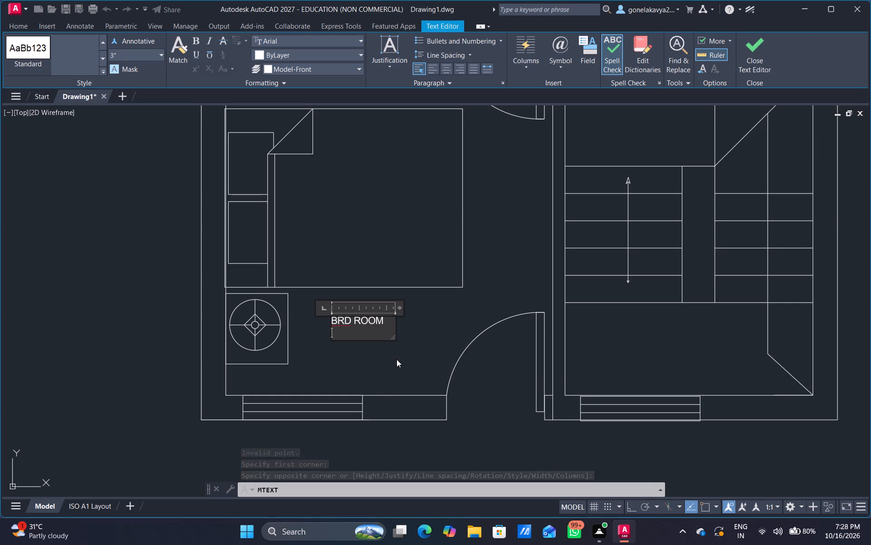
type("10'0\" X 12'0\"")
scroll(399, 367, "down", 1)
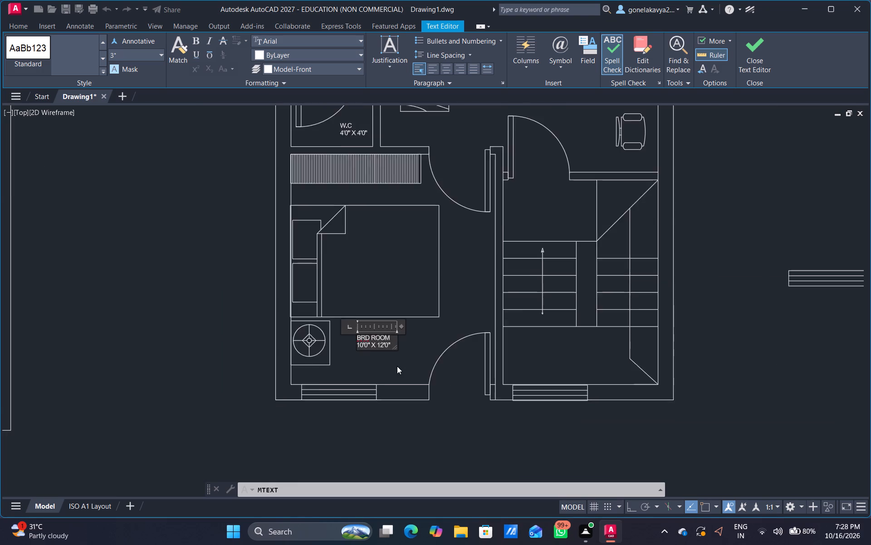
scroll(397, 366, "down", 1)
middle_click(397, 367)
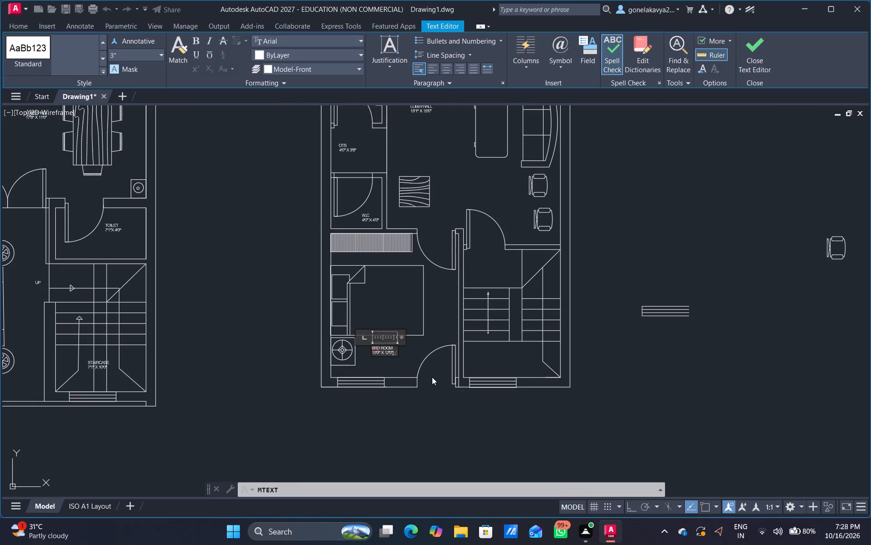
left_click(436, 377)
Add the multiline text label "STAIRCASE" with 7'1" X 10'0" on the lower landing of the right plan's stairs.
middle_click_drag(440, 378, 308, 338)
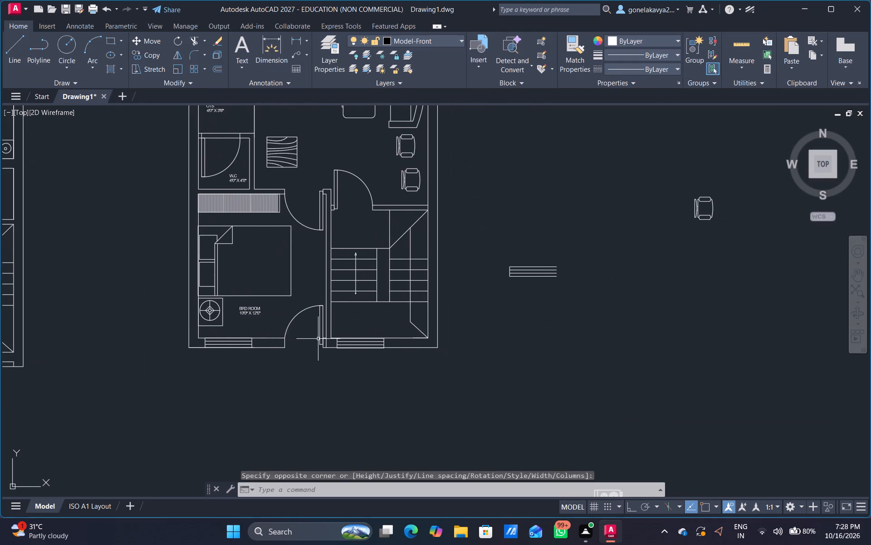
scroll(364, 323, "up", 3)
key("space")
left_click_drag(316, 278, 323, 357)
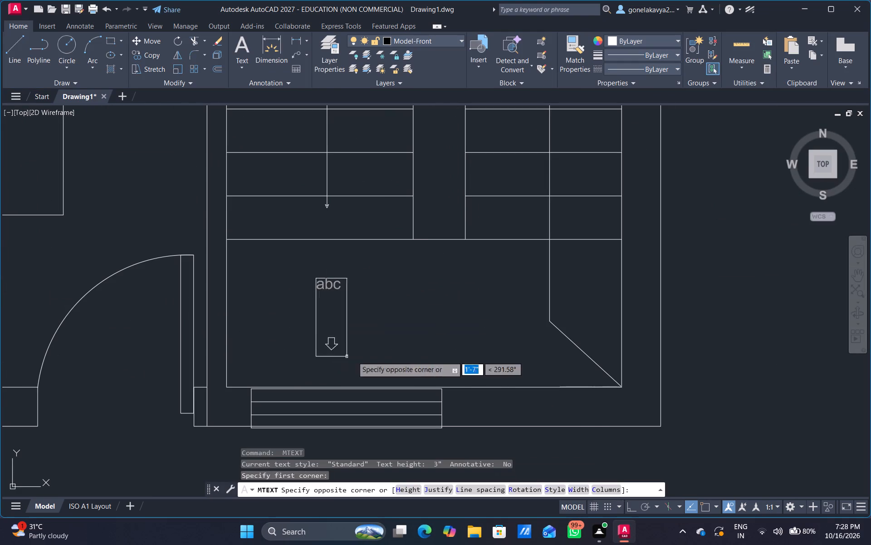
left_click(451, 370)
key("s")
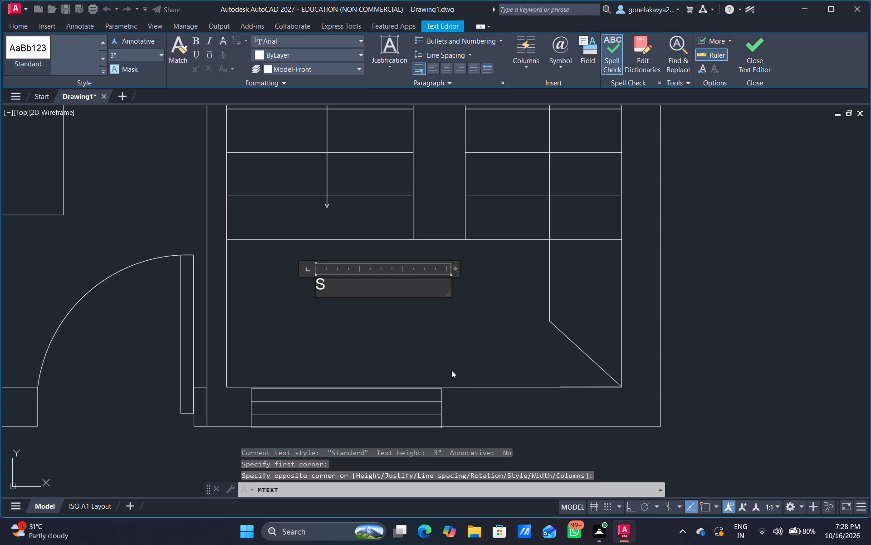
key("t")
type("AIRCASE")
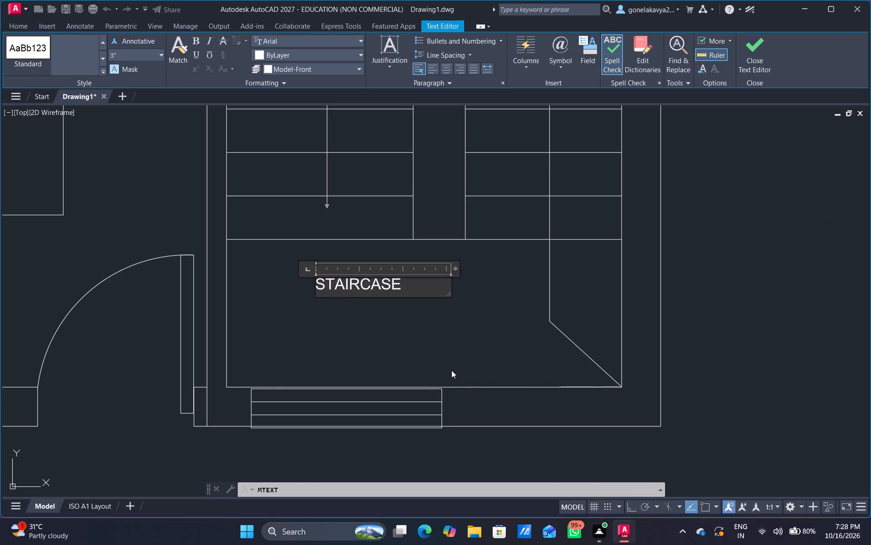
key("Return")
type("7'0")
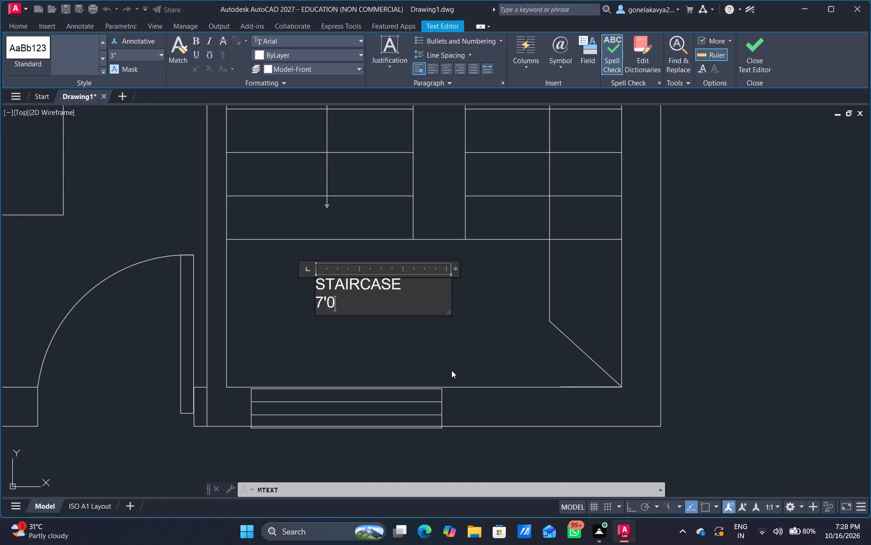
key("BackSpace")
type("1\" X")
key("space")
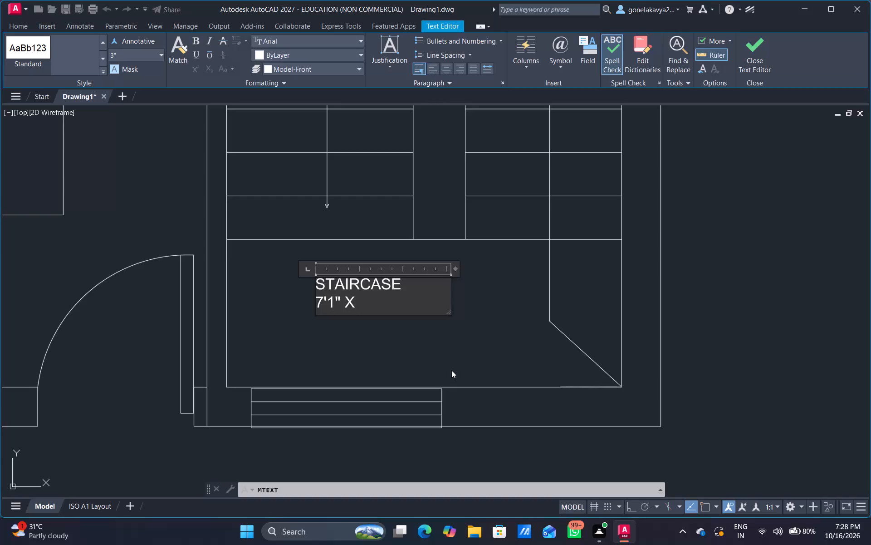
type("10'0\"")
left_click(408, 373)
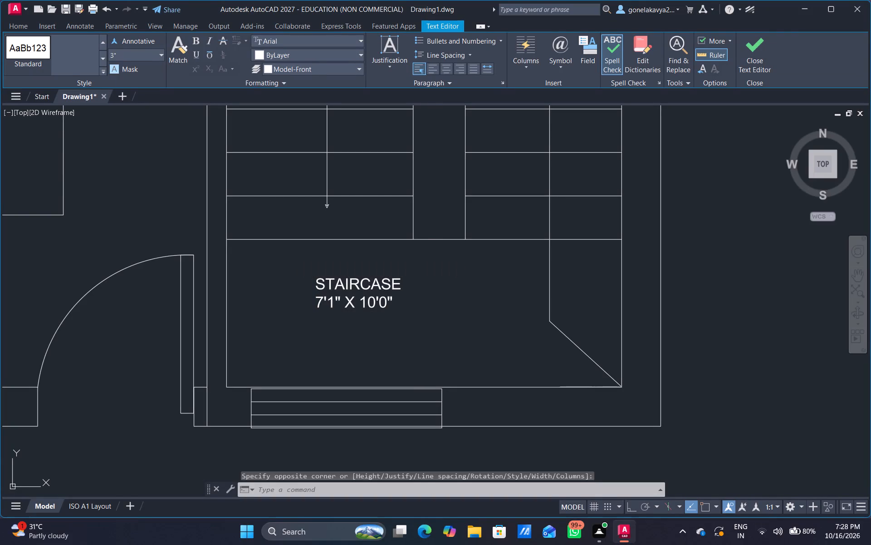
Add the multiline text label "DN" on the right plan's upper stair landing, above the flight with the arrow.
scroll(417, 330, "down", 4)
scroll(420, 331, "up", 1)
middle_click_drag(420, 331, 407, 384)
scroll(403, 305, "up", 3)
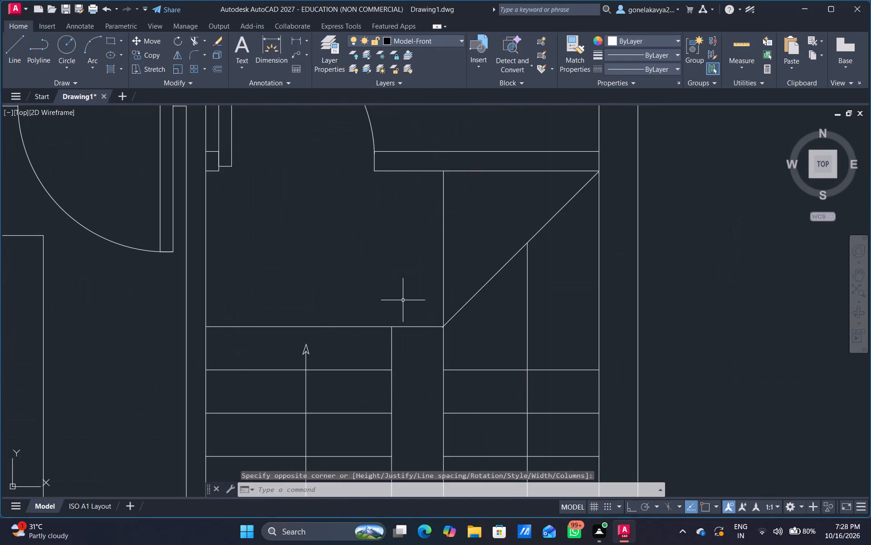
key("space")
left_click_drag(380, 298, 373, 263)
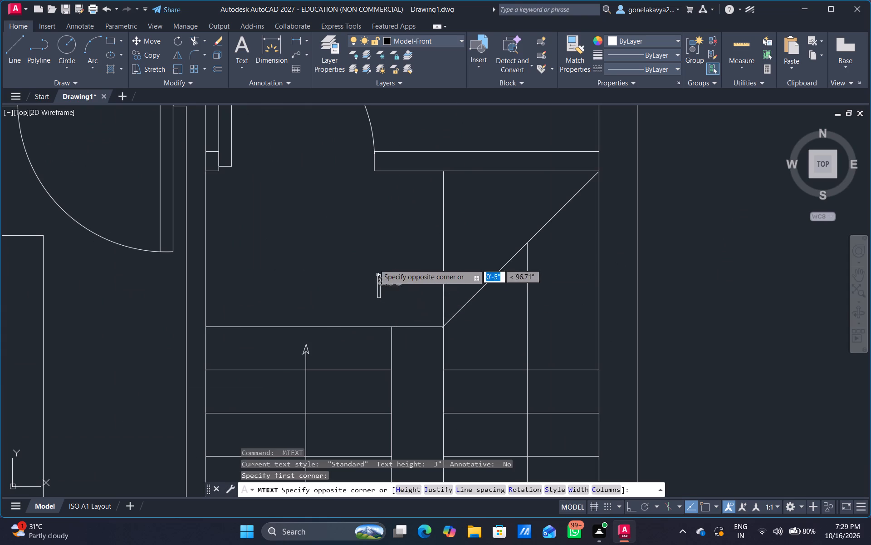
left_click_drag(373, 263, 374, 264)
left_click(408, 271)
type("DN")
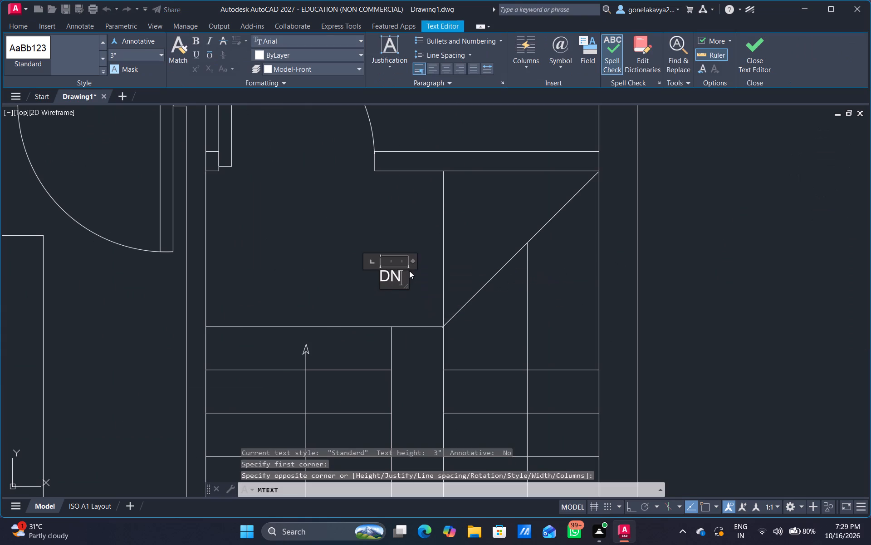
left_click(416, 297)
scroll(391, 262, "down", 2)
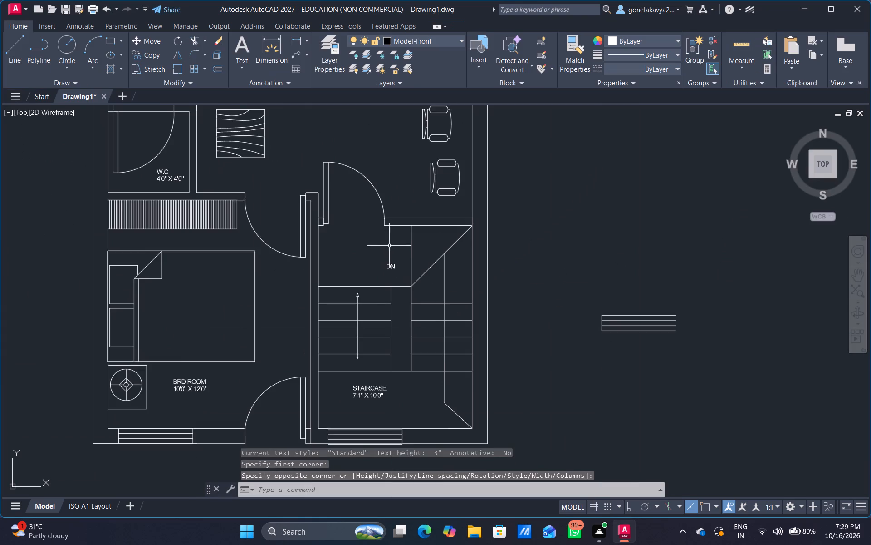
middle_click_drag(390, 245, 375, 367)
scroll(374, 284, "down", 1)
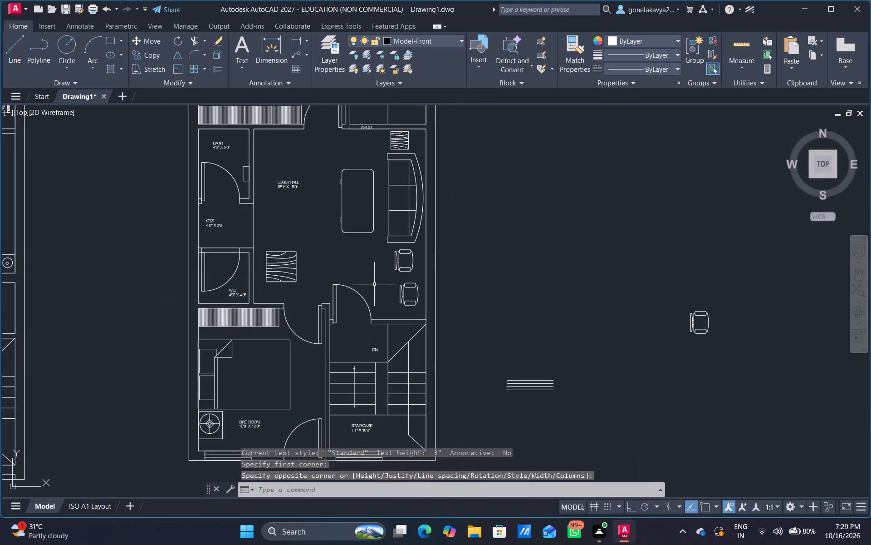
Offset the right plan's two outer bottom wall lines, below the bedroom and the staircase, 3' outward.
middle_click_drag(379, 284, 464, 430)
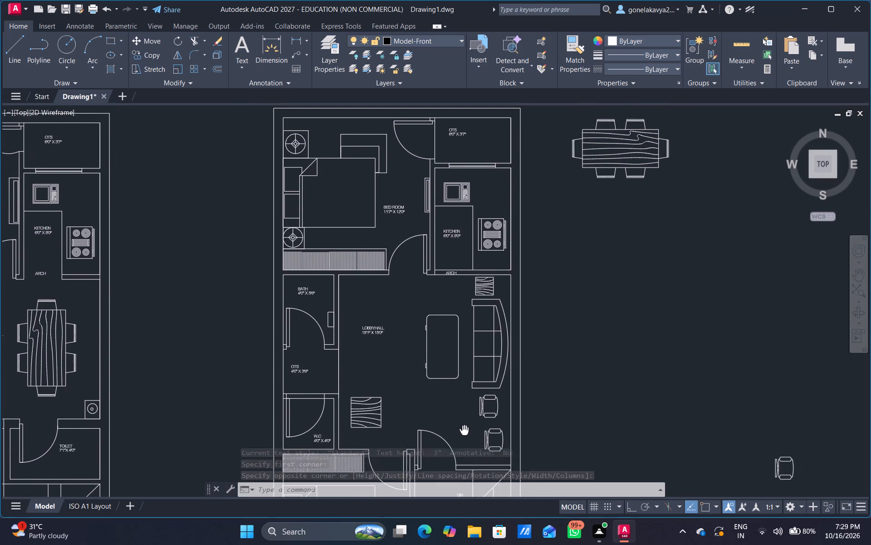
middle_click_drag(464, 430, 454, 313)
scroll(452, 317, "down", 1)
middle_click_drag(404, 426, 394, 352)
scroll(396, 362, "up", 2)
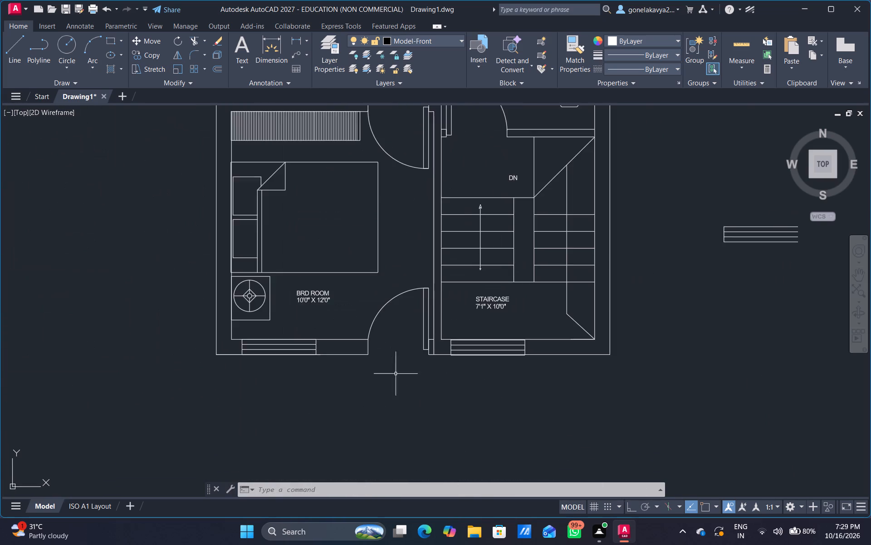
scroll(377, 388, "up", 1)
middle_click_drag(376, 392, 393, 386)
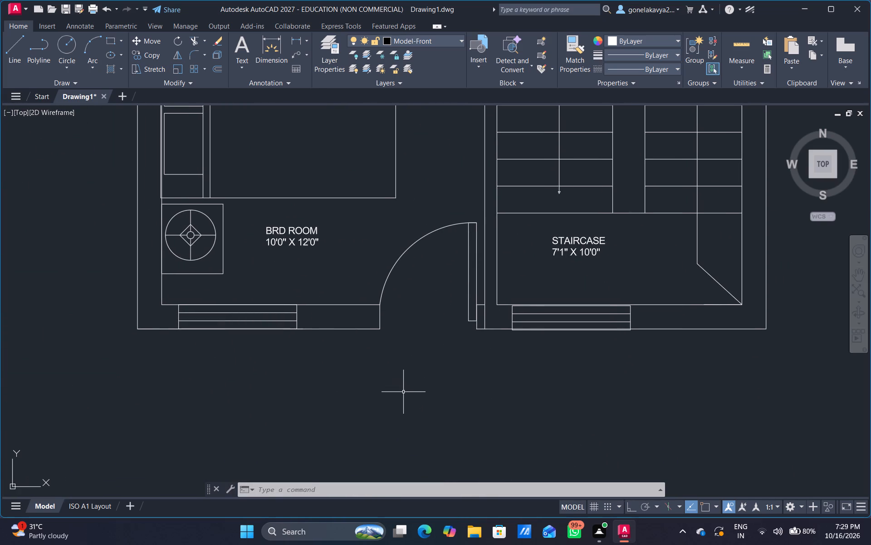
key("Escape")
key("o")
key("Return")
type("3\"")
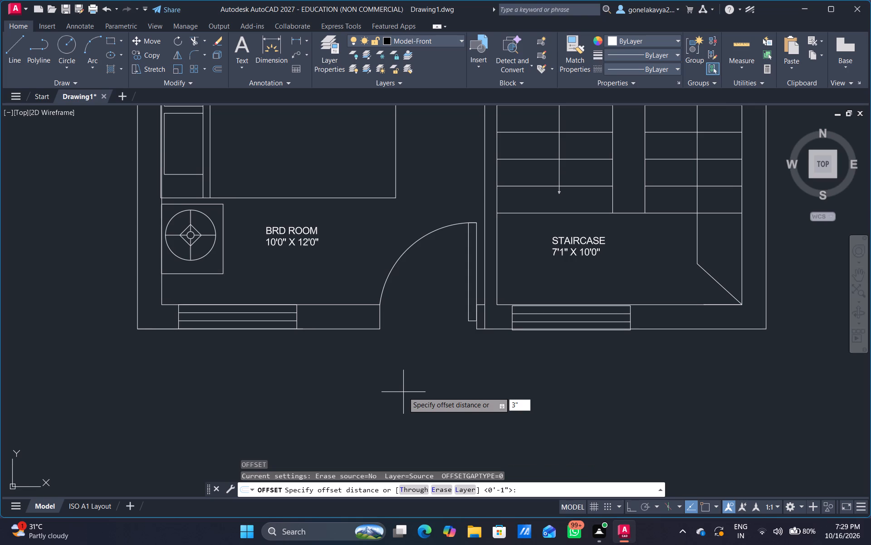
key("BackSpace")
key("apostrophe")
key("Return")
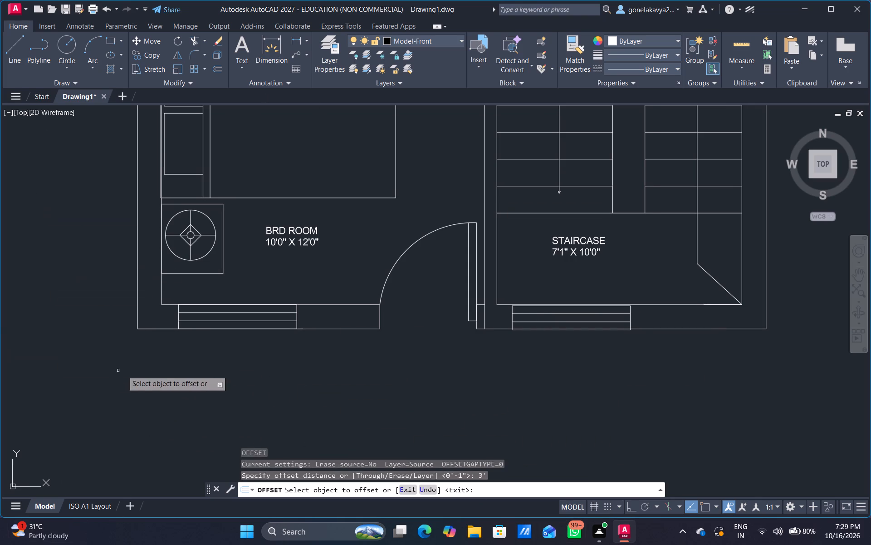
left_click(160, 329)
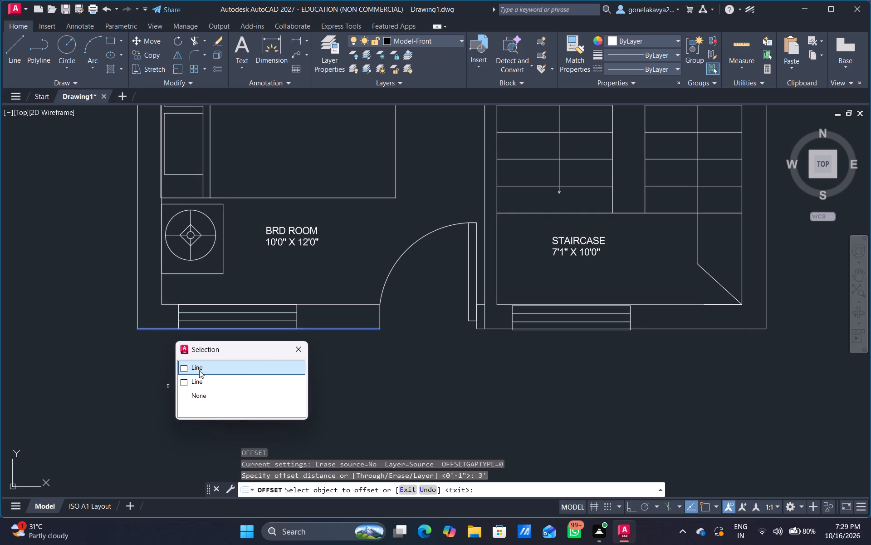
left_click(204, 364)
left_click(205, 381)
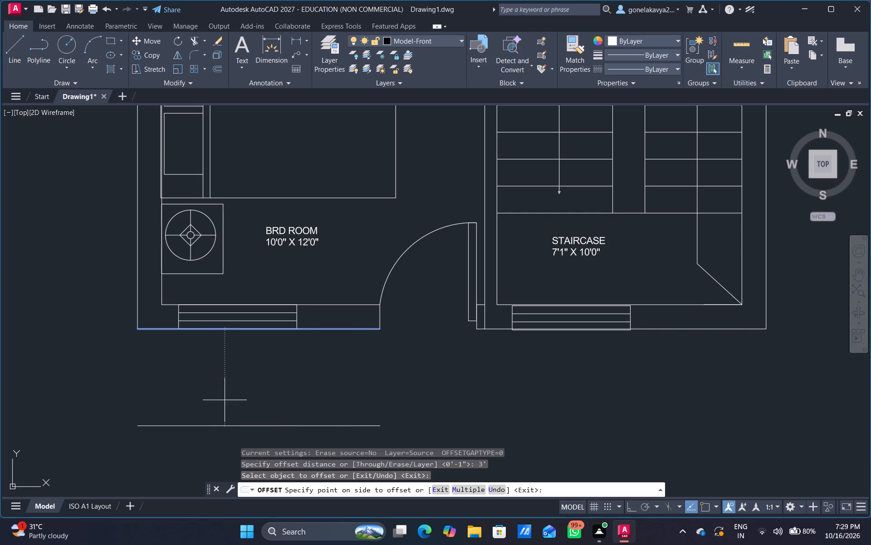
left_click(225, 400)
left_click(708, 329)
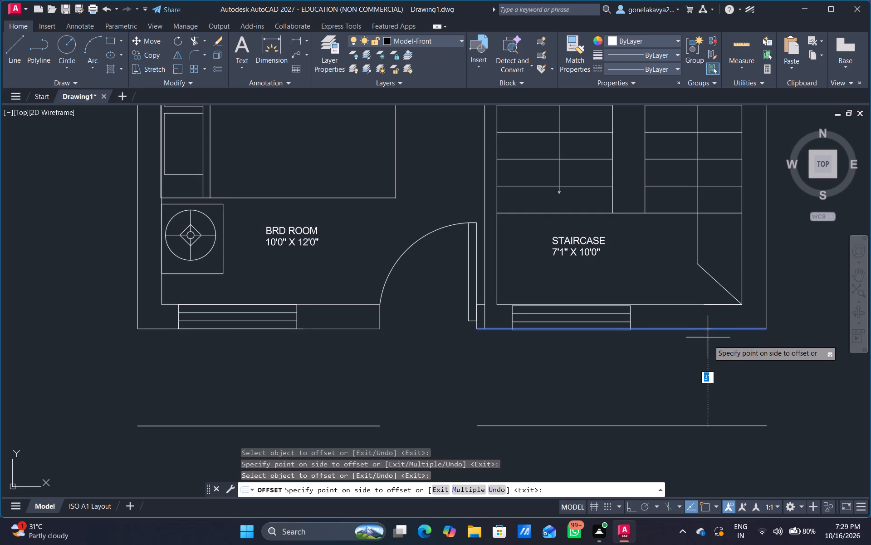
left_click(712, 351)
middle_click_drag(681, 383, 609, 277)
key("Escape")
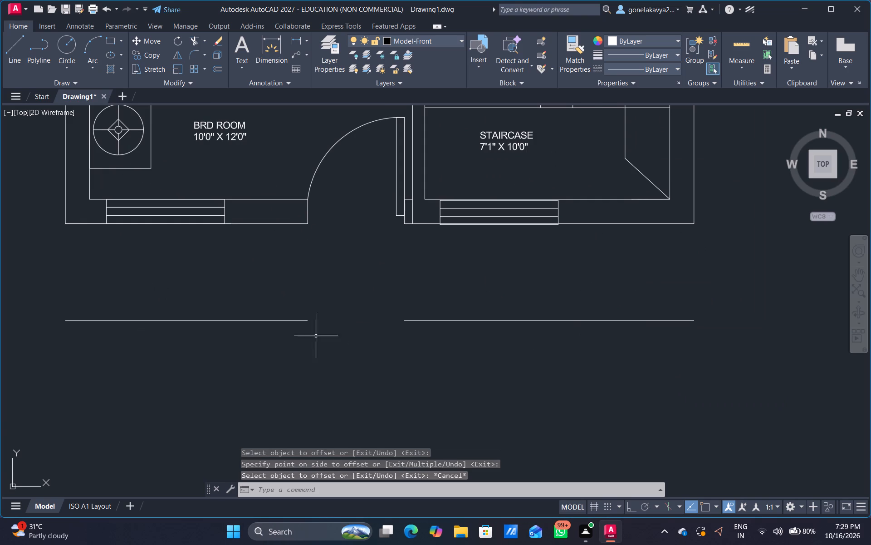
Extend both outer side walls down to the offset lines and extend the bottom line across the door gap to close the strip.
middle_click_drag(175, 280, 255, 295)
type("EX")
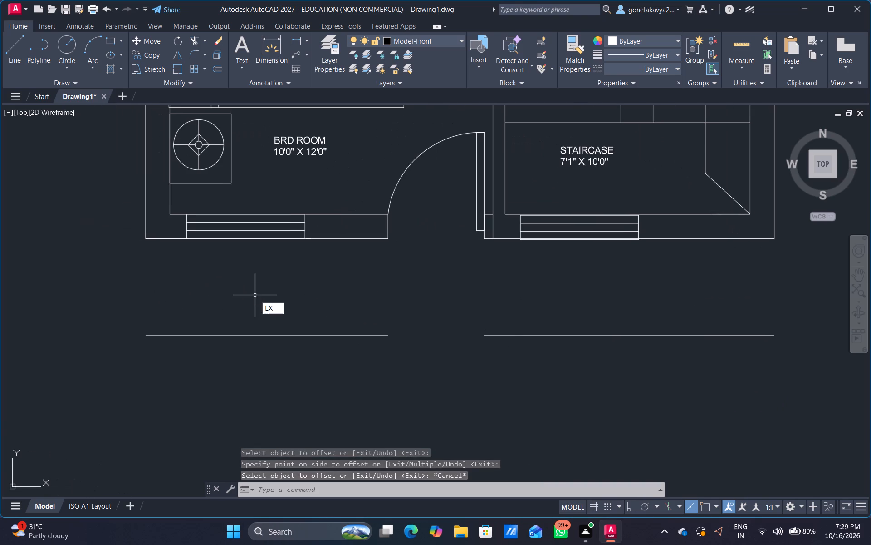
key("space")
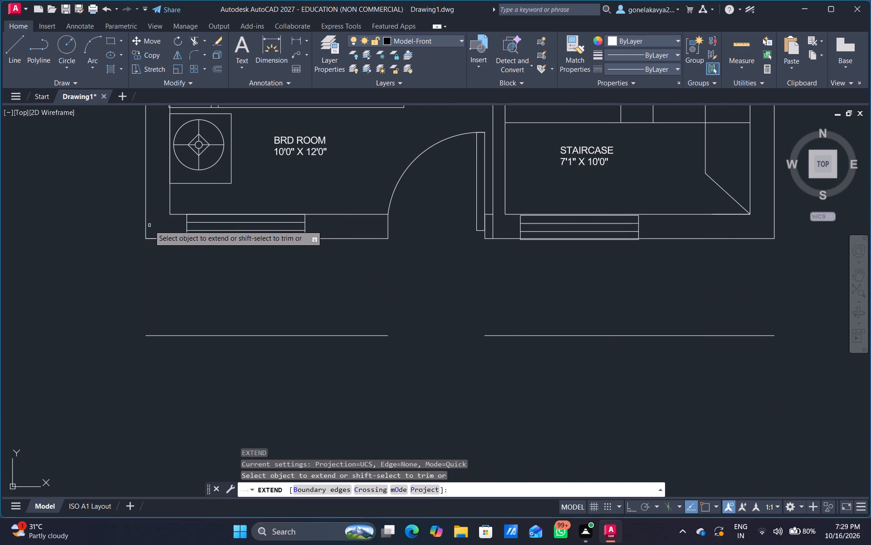
left_click(145, 227)
middle_click_drag(451, 289, 415, 312)
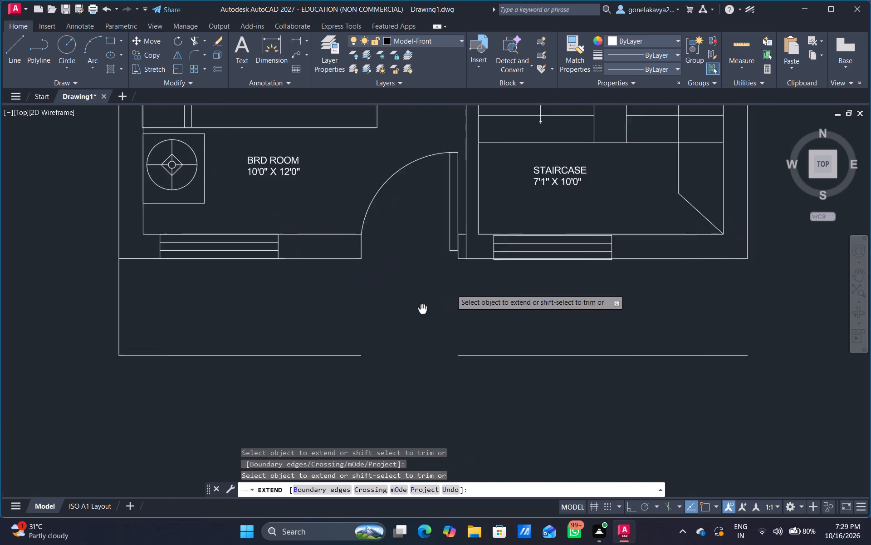
middle_click_drag(415, 312, 263, 352)
left_click(586, 287)
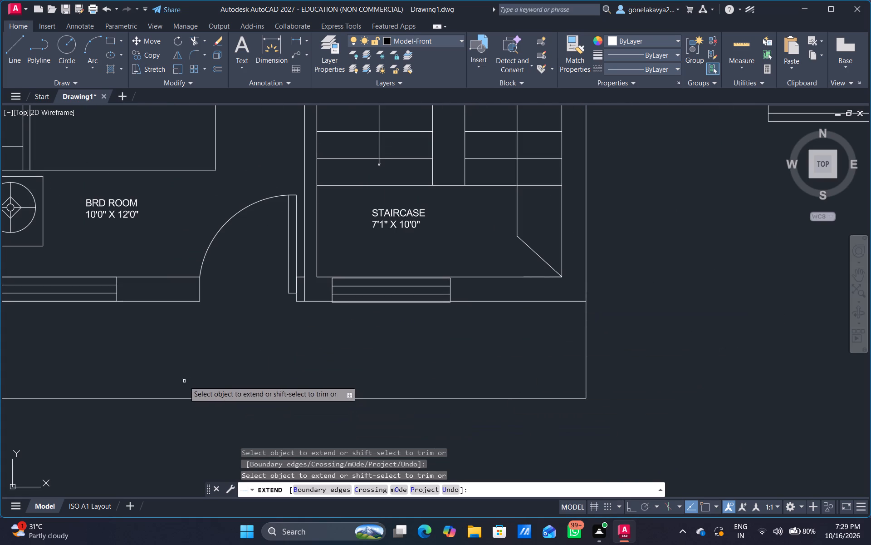
left_click(190, 399)
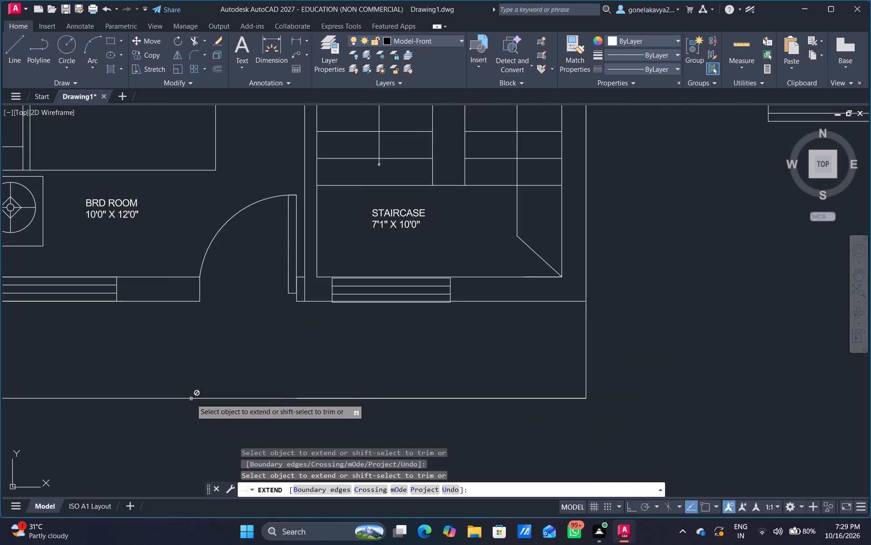
scroll(262, 338, "down", 2)
middle_click_drag(262, 338, 278, 276)
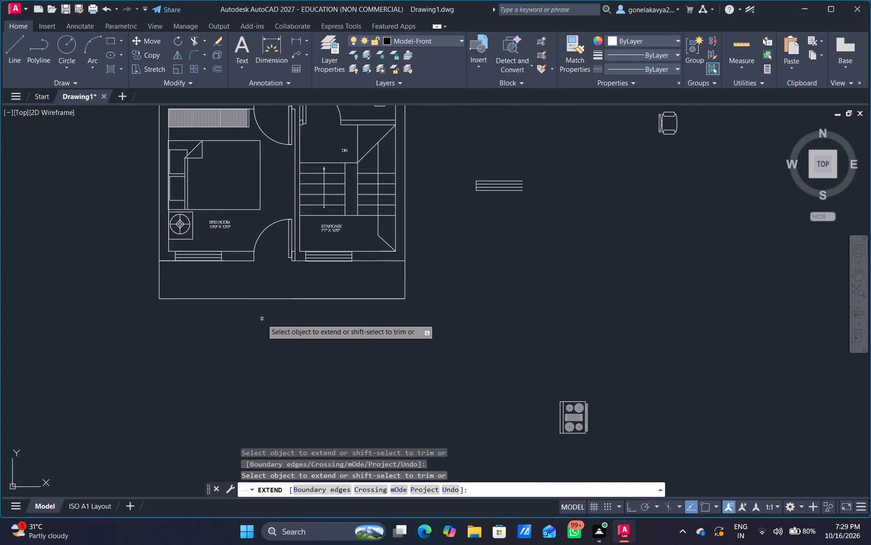
key("Escape")
Offset the two side edges and the bottom edge of the strip below the right plan 1" inward.
key("o")
key("Return")
type("1\"")
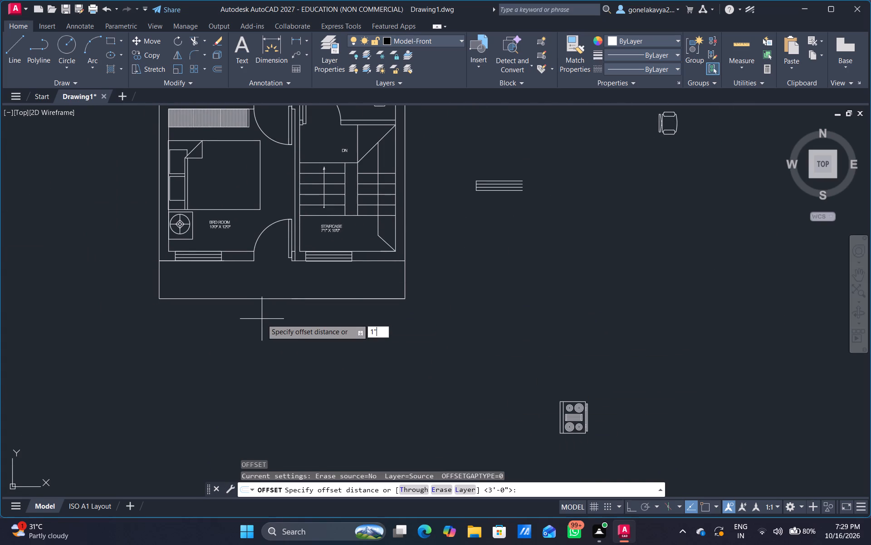
key("Return")
scroll(147, 233, "up", 3)
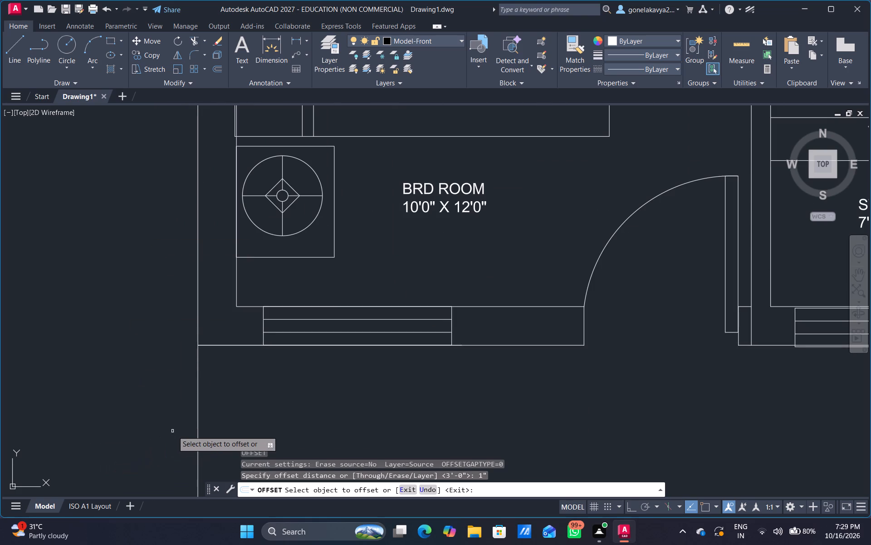
left_click(197, 427)
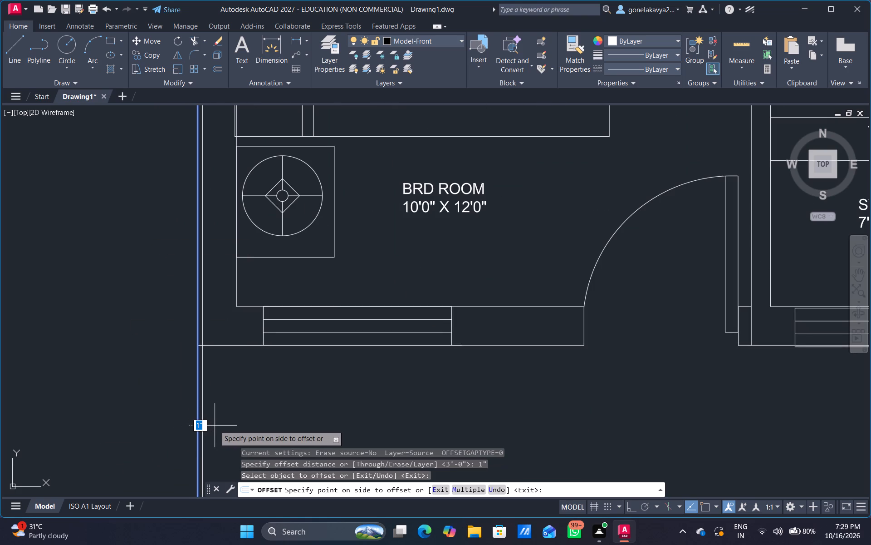
left_click(215, 426)
middle_click_drag(246, 417, 218, 183)
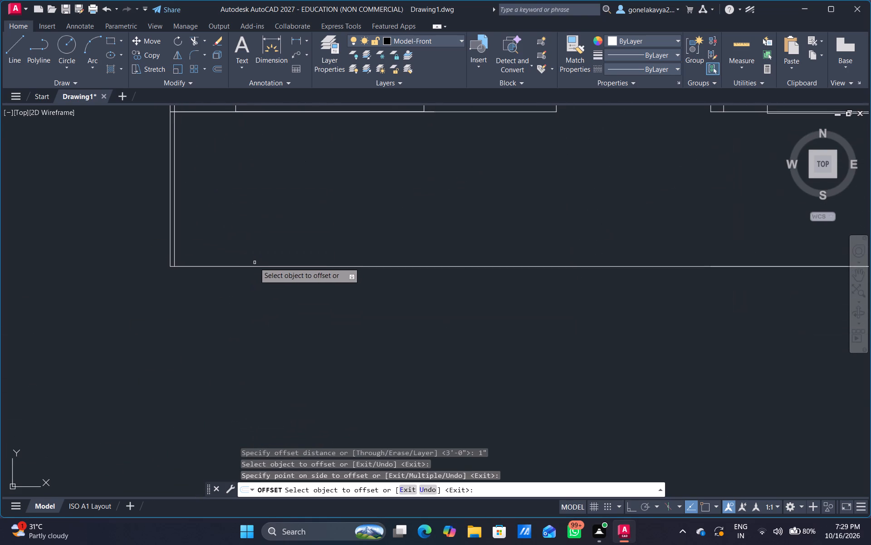
left_click(258, 267)
left_click(269, 224)
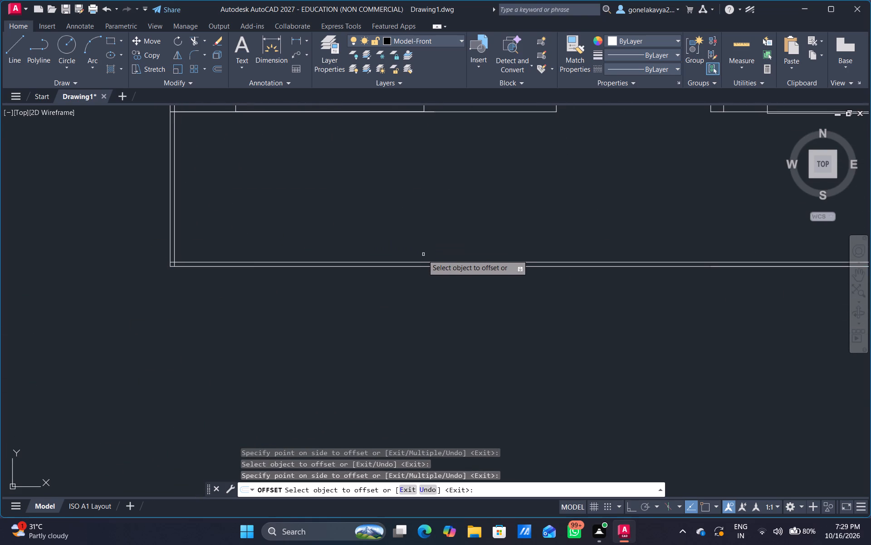
scroll(423, 255, "down", 2)
middle_click_drag(463, 230, 222, 348)
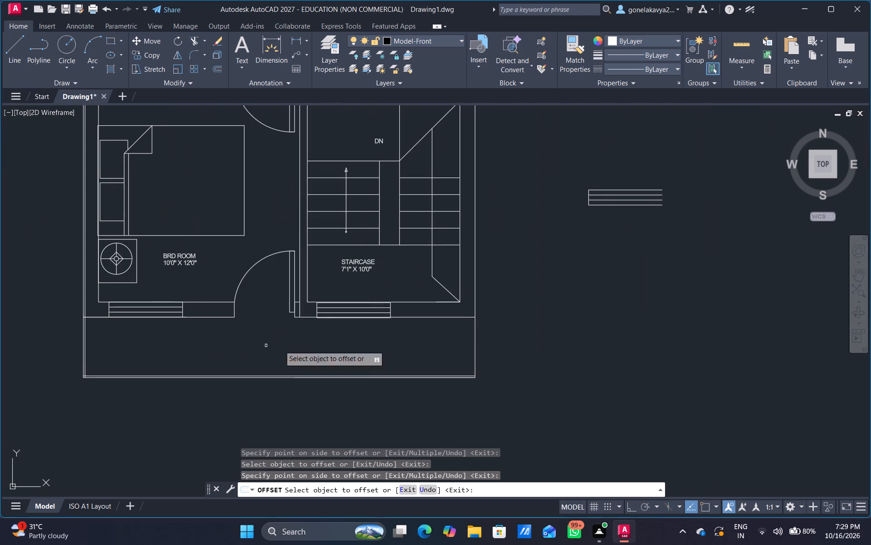
scroll(464, 352, "up", 2)
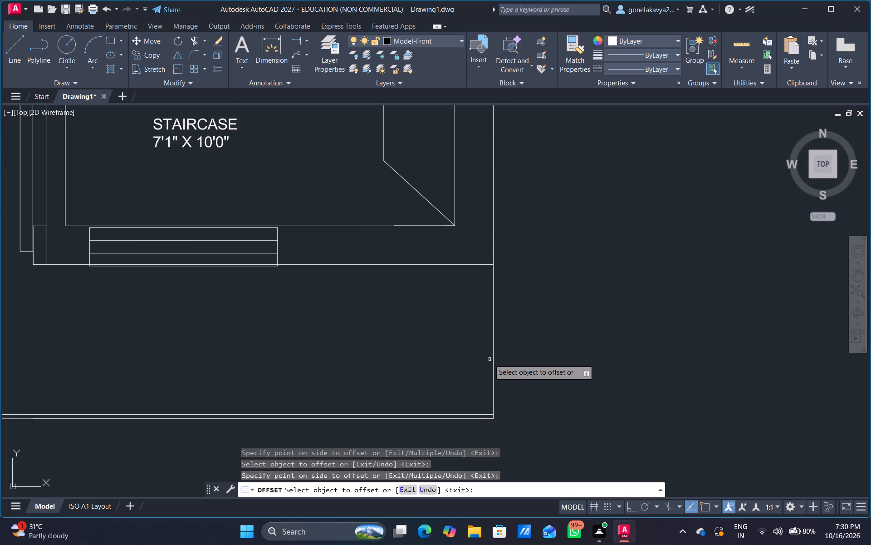
left_click(492, 360)
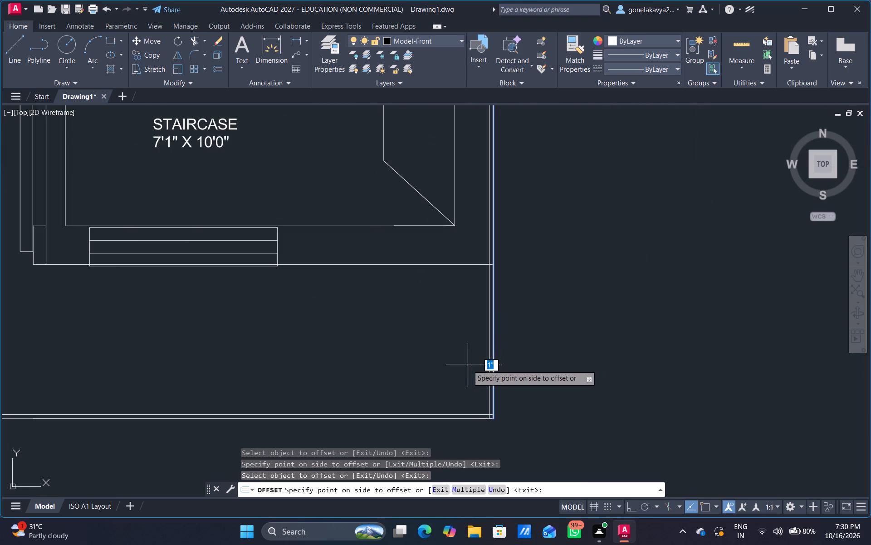
left_click(468, 365)
key("Escape")
Trim the inner side lines where they run above the strip, alongside the right plan's outer walls.
type("TR")
key("space")
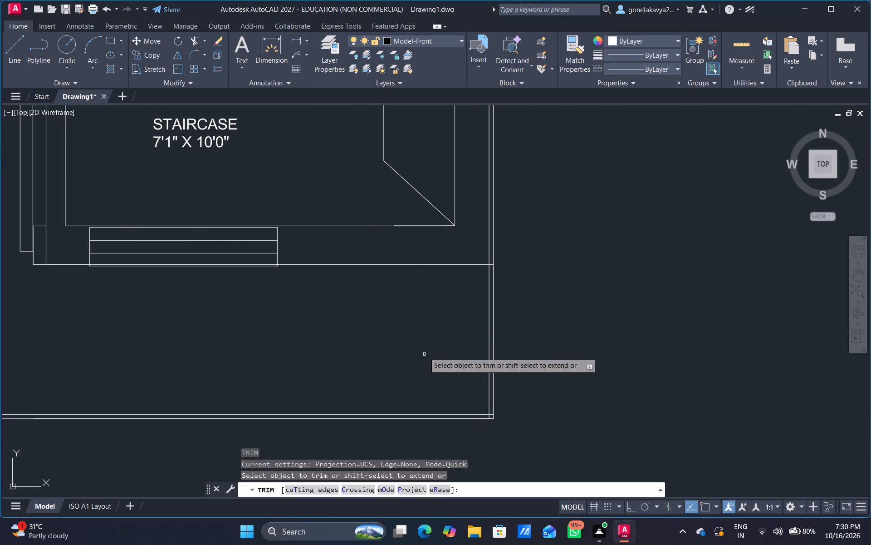
scroll(481, 230, "up", 2)
left_click_drag(508, 281, 480, 296)
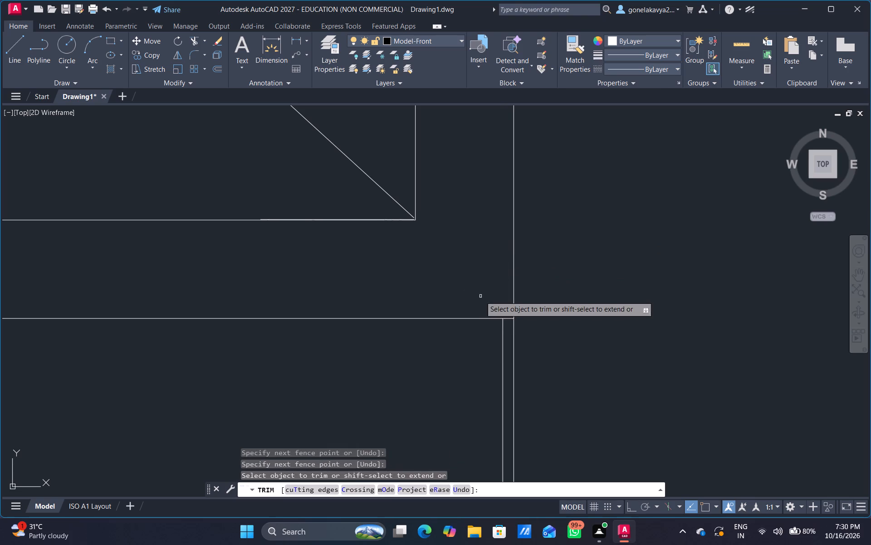
scroll(460, 311, "down", 4)
scroll(61, 298, "up", 3)
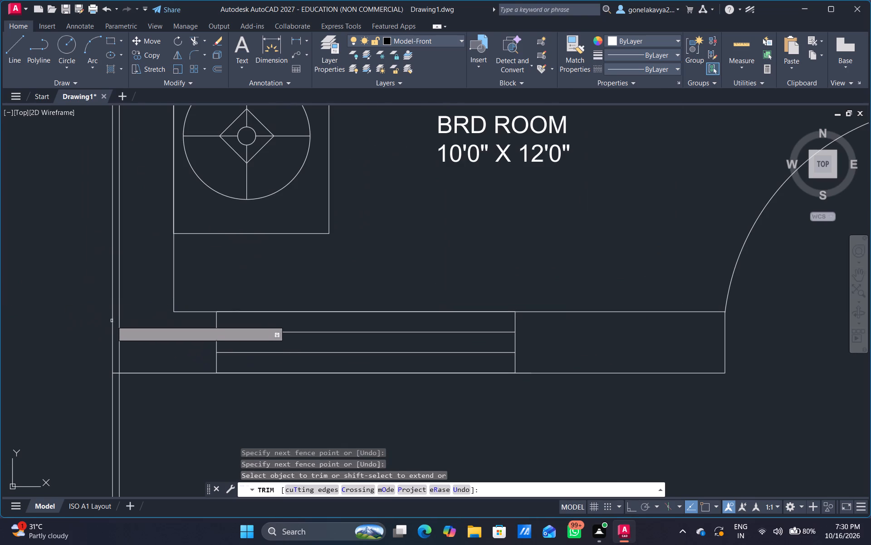
left_click_drag(122, 331, 118, 340)
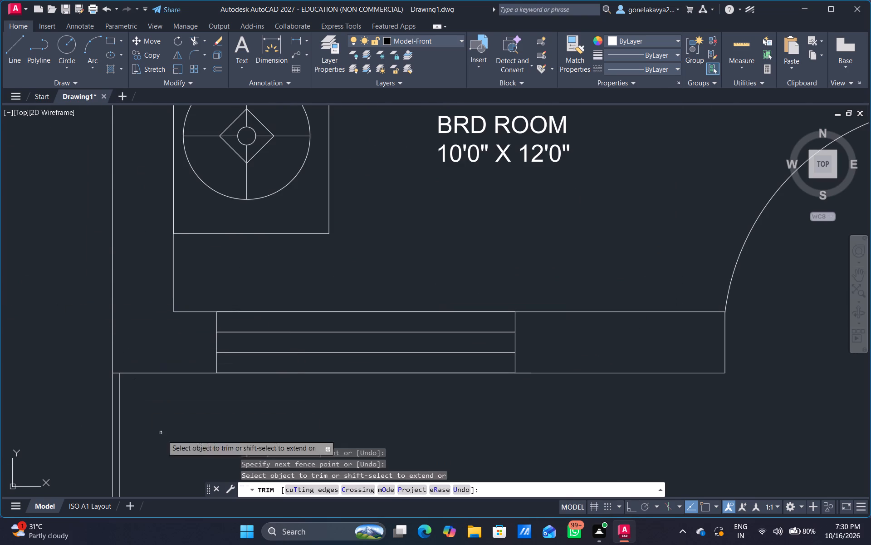
Trim the overlapping ends of the inner offset lines at both bottom corners of the strip.
scroll(183, 464, "down", 3)
middle_click_drag(215, 451, 187, 285)
scroll(137, 332, "up", 3)
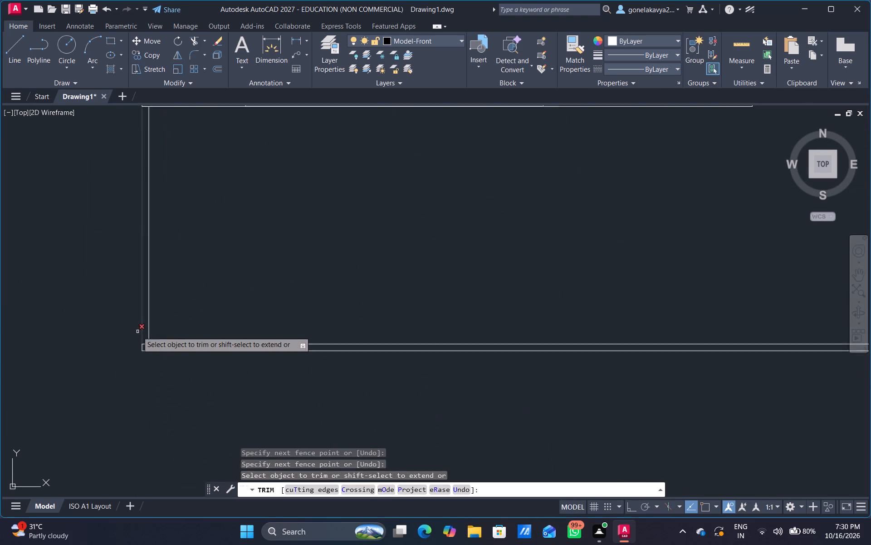
scroll(137, 332, "up", 3)
left_click_drag(171, 382, 203, 403)
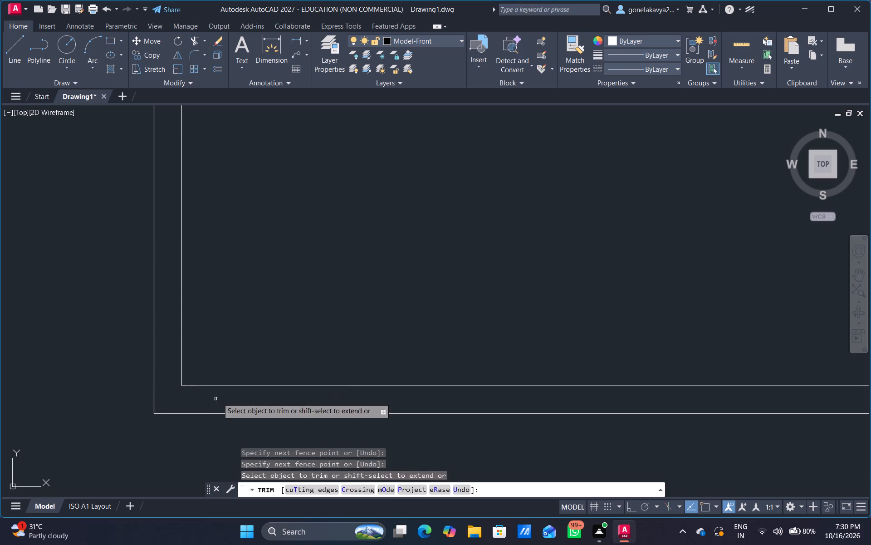
scroll(231, 396, "down", 4)
middle_click_drag(457, 347, 0, 304)
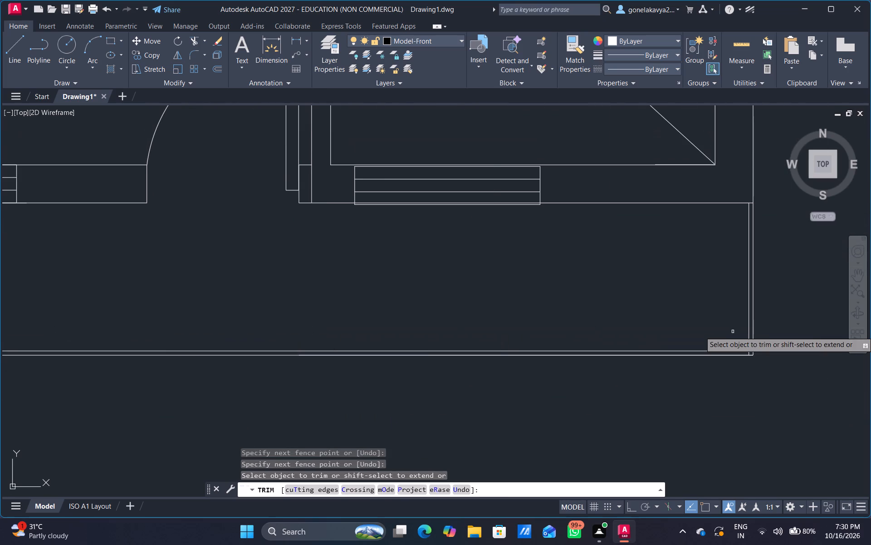
scroll(763, 371, "up", 4)
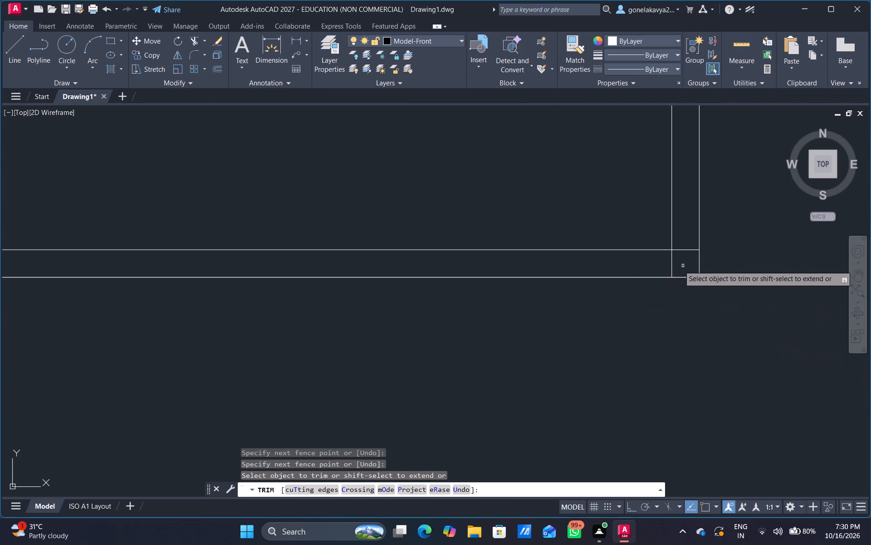
left_click_drag(665, 265, 685, 234)
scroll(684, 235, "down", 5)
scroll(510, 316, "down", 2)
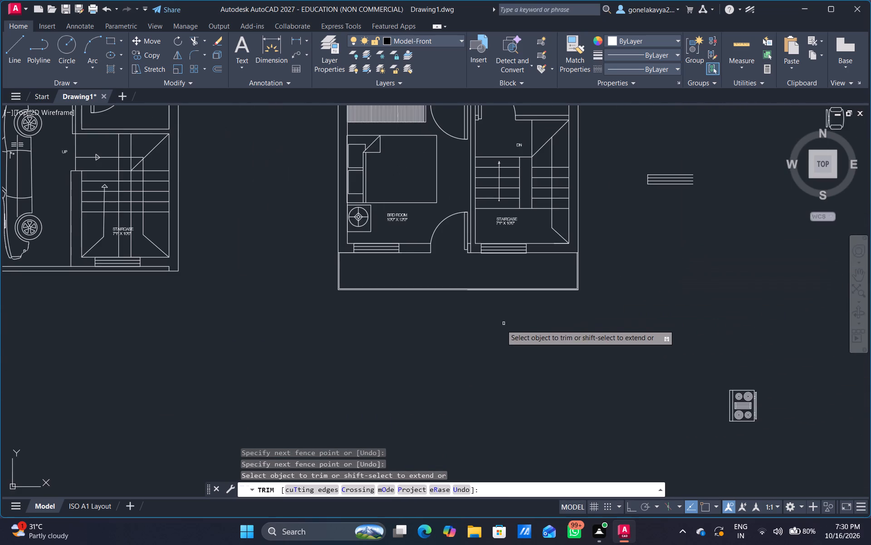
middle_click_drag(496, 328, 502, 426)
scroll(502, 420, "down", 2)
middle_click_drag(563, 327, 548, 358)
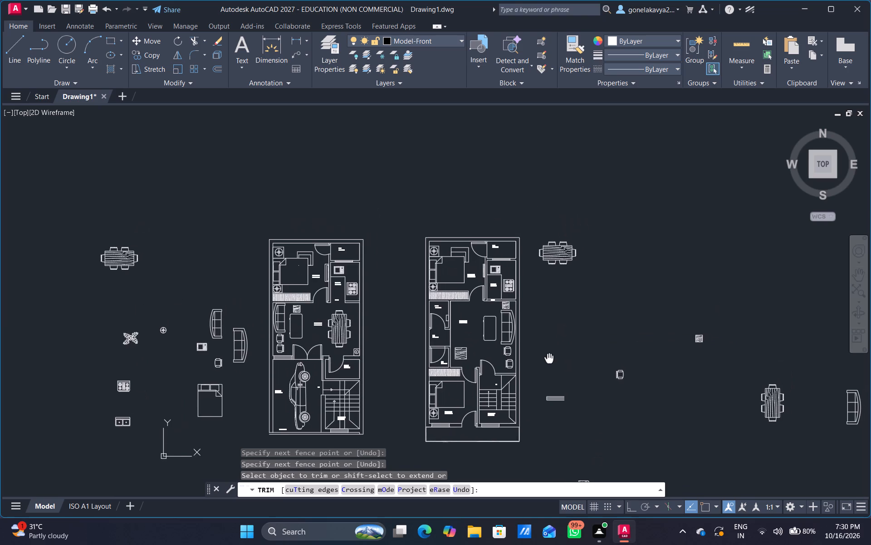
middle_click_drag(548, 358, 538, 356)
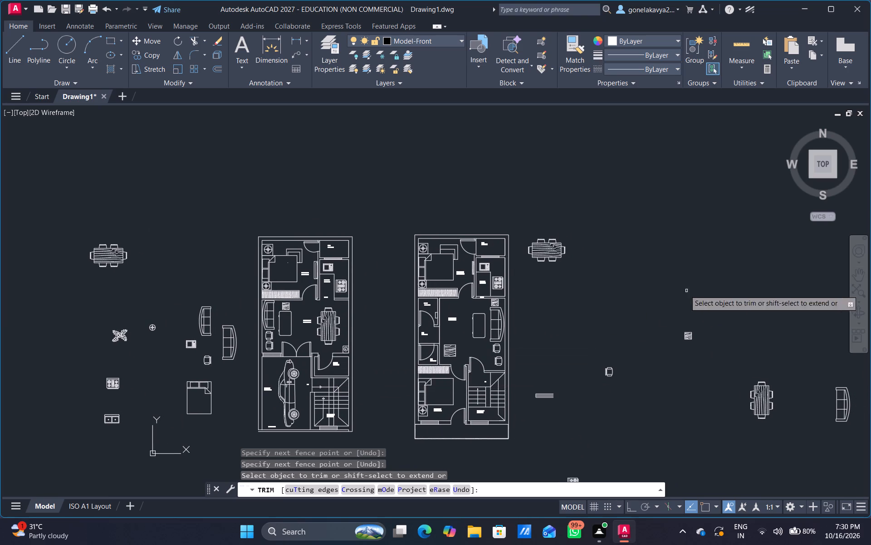
Erase the spare dining tables, sofa, coffee table and nearby loose blocks on the right side of the right plan.
scroll(558, 299, "up", 3)
middle_click_drag(520, 353, 311, 499)
scroll(311, 499, "down", 1)
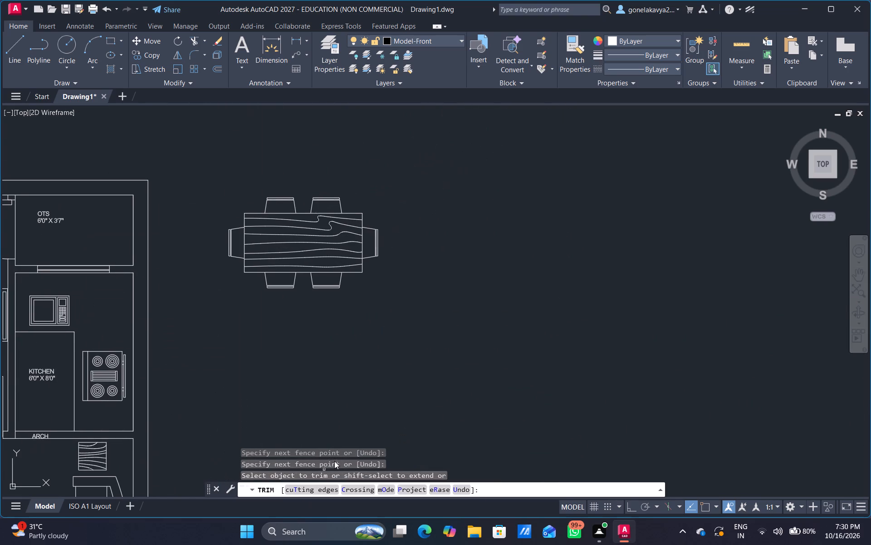
key("Escape")
left_click(267, 266)
scroll(277, 286, "down", 4)
middle_click_drag(316, 352, 305, 287)
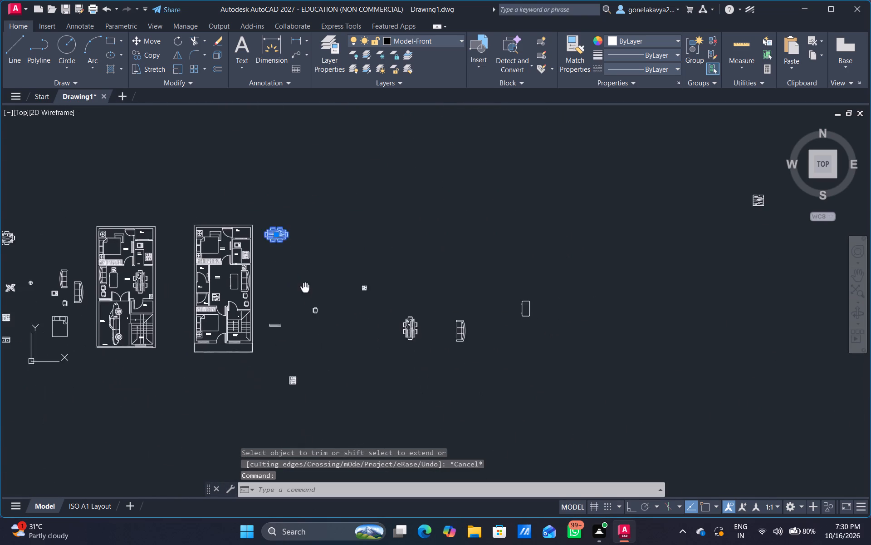
middle_click_drag(305, 287, 304, 291)
left_click_drag(259, 325, 620, 257)
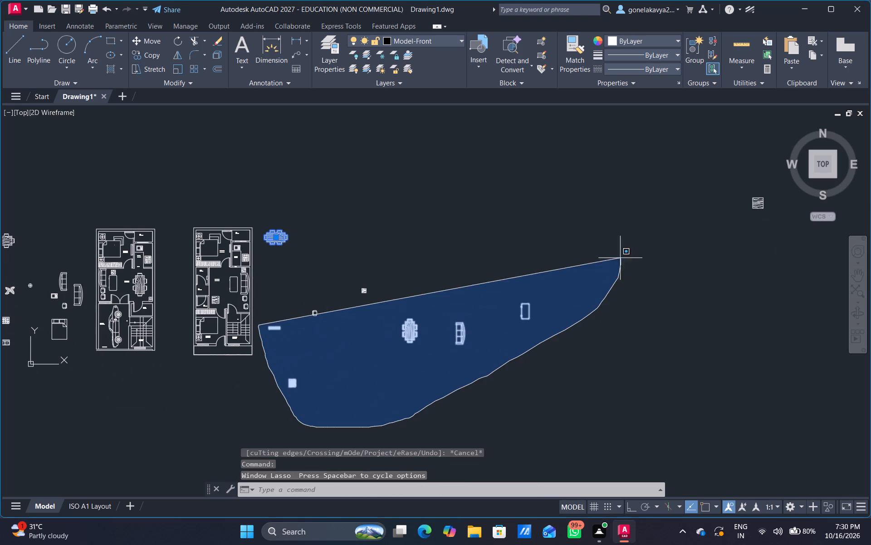
left_click_drag(620, 257, 615, 242)
key("Delete")
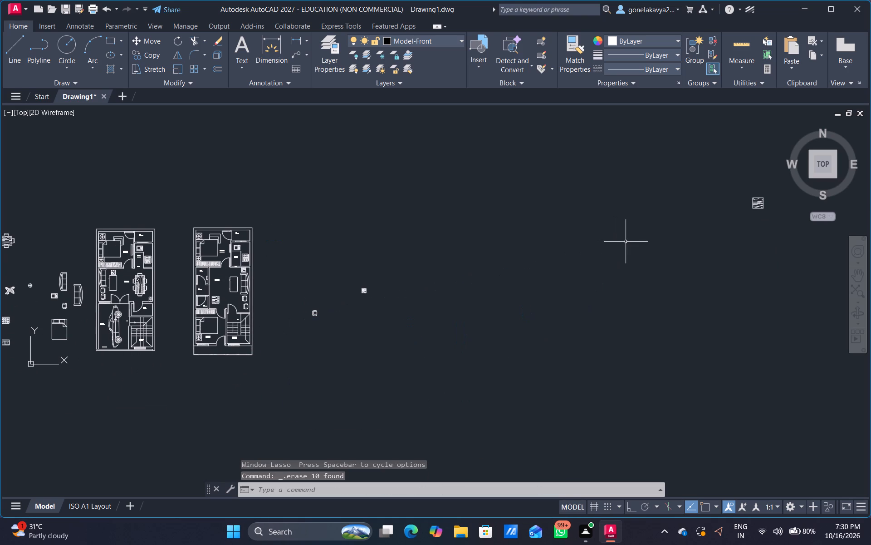
Erase the three remaining spare furniture blocks, a chair and two small tables, farther right of the right plan.
scroll(626, 242, "down", 3)
scroll(577, 266, "up", 3)
left_click_drag(508, 299, 504, 300)
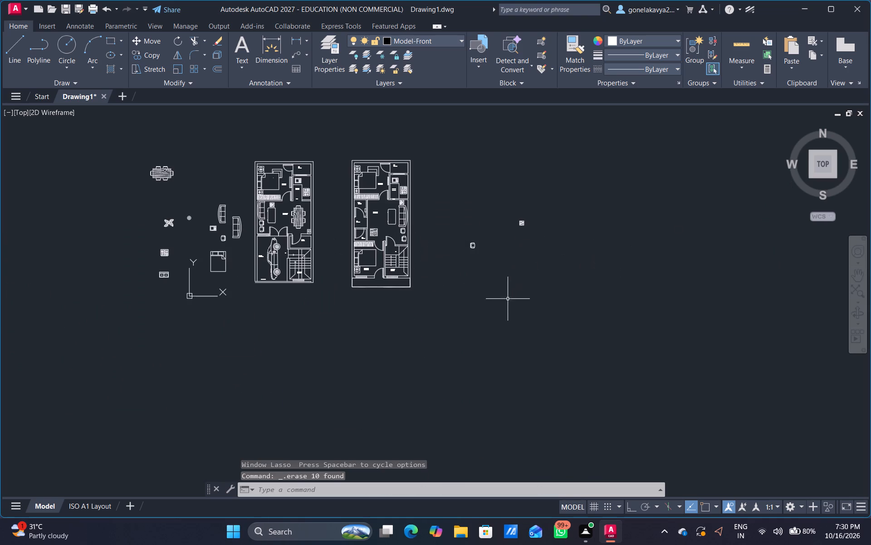
left_click_drag(504, 300, 596, 192)
middle_click_drag(662, 221, 470, 403)
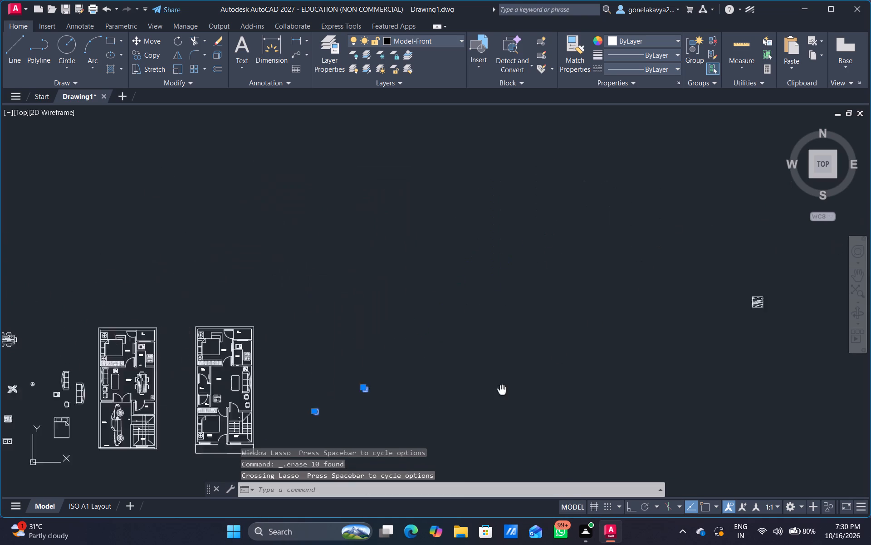
middle_click_drag(470, 403, 387, 431)
scroll(378, 430, "down", 1)
left_click_drag(523, 416, 572, 401)
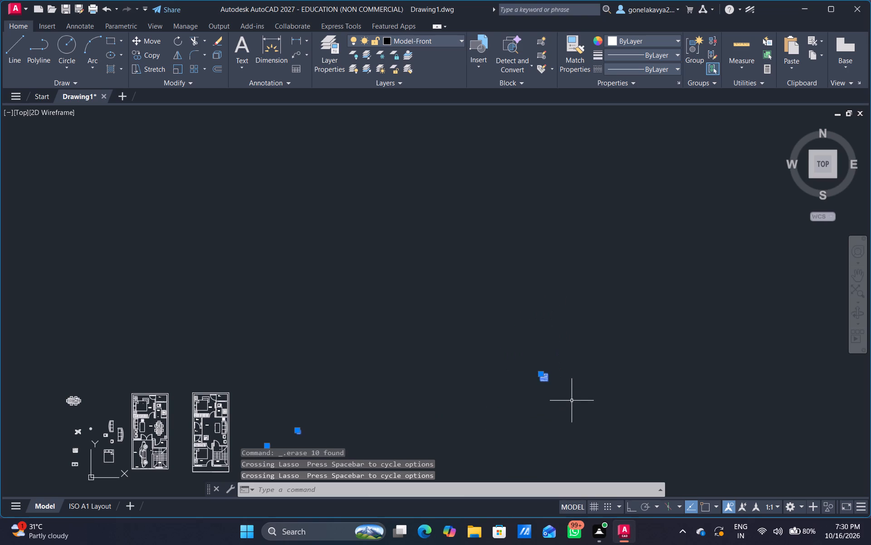
key("Delete")
Erase all the spare furniture and fixture blocks left of the left plan, including the bed, sofas, sink and dining table.
middle_click_drag(145, 444, 206, 402)
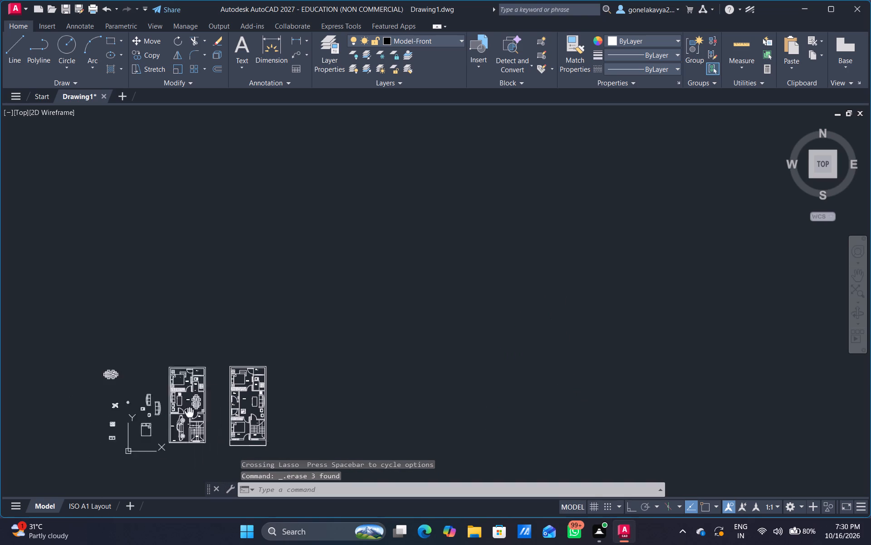
middle_click_drag(206, 402, 388, 281)
scroll(338, 283, "up", 4)
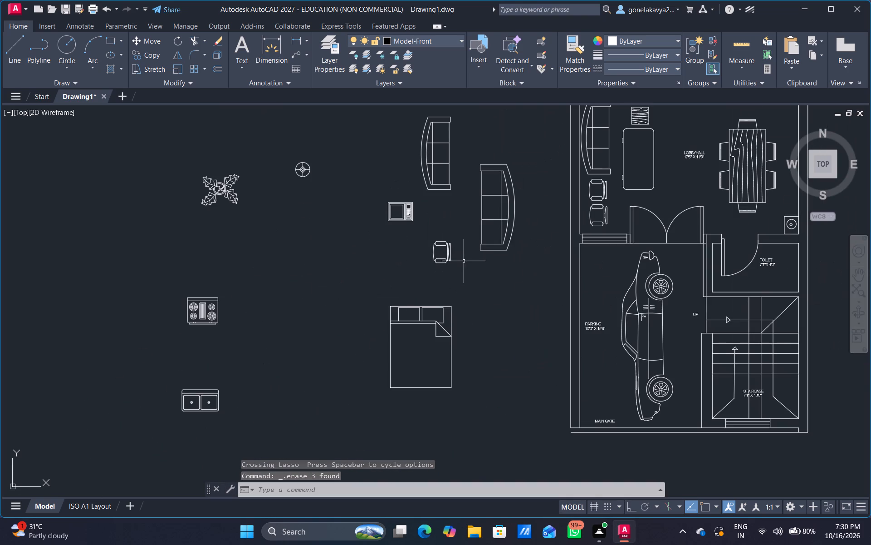
left_click_drag(533, 246, 128, 426)
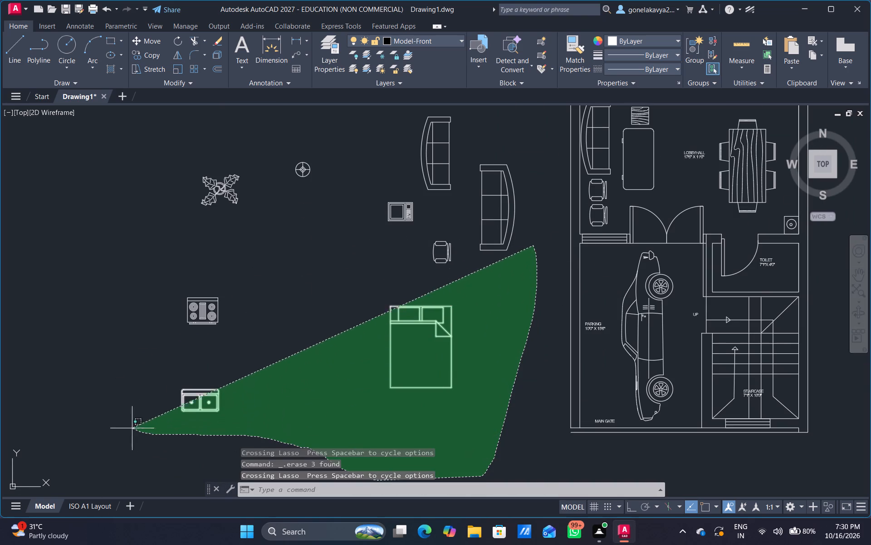
left_click_drag(128, 426, 441, 139)
key("Delete")
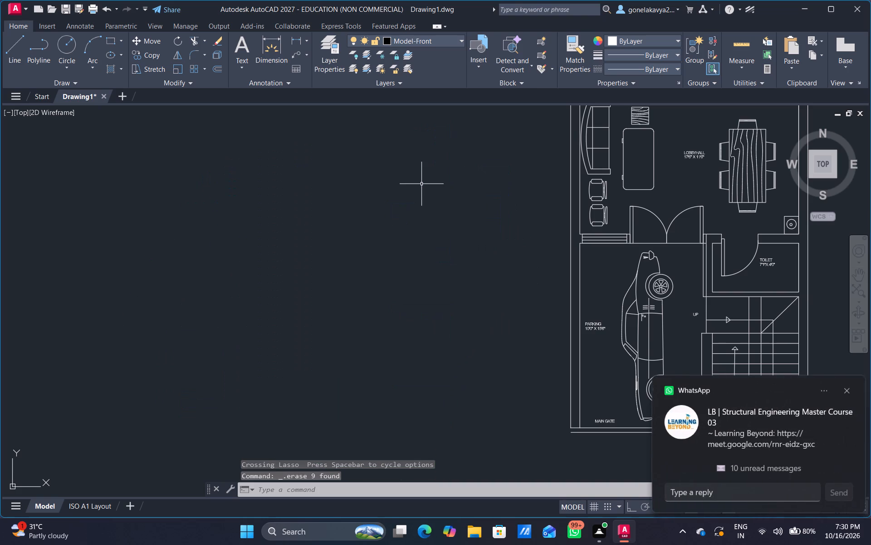
scroll(421, 184, "down", 3)
middle_click_drag(341, 185, 339, 282)
left_click_drag(463, 256, 461, 255)
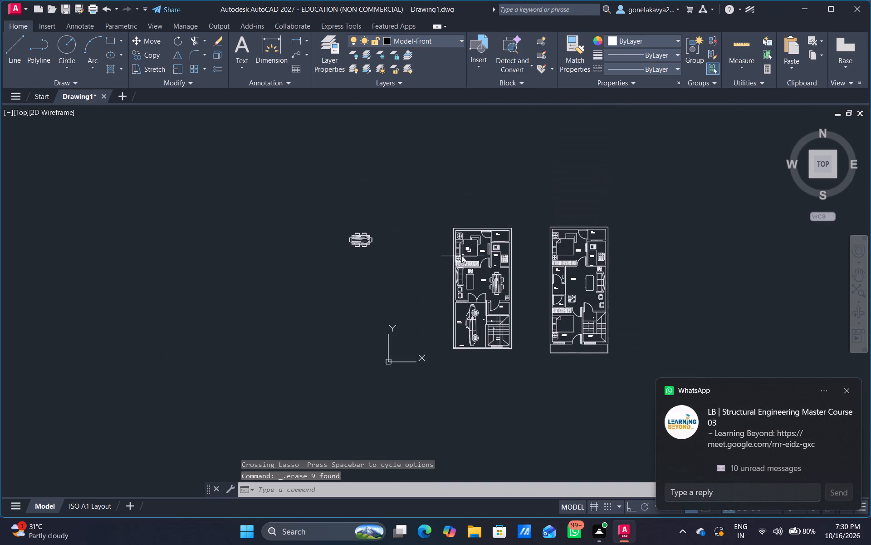
left_click_drag(461, 255, 444, 256)
key("Escape")
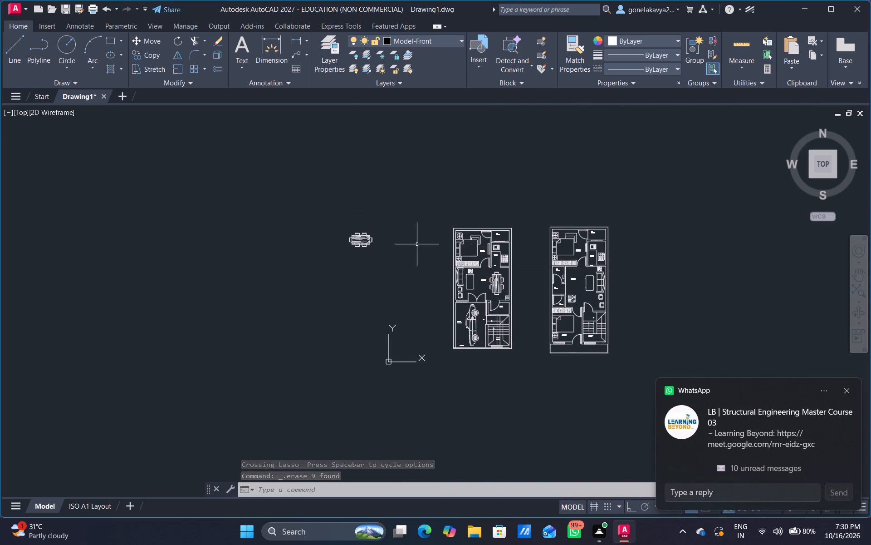
left_click_drag(417, 244, 361, 196)
key("Delete")
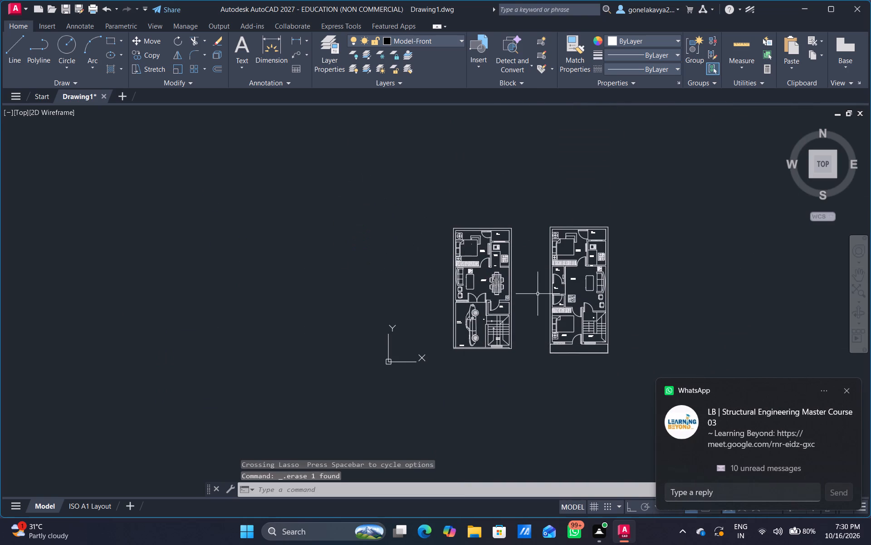
Dimension the left plan's overall width, placing the dimension above its top outer wall.
middle_click_drag(535, 288, 435, 282)
scroll(433, 282, "up", 2)
middle_click_drag(433, 282, 421, 317)
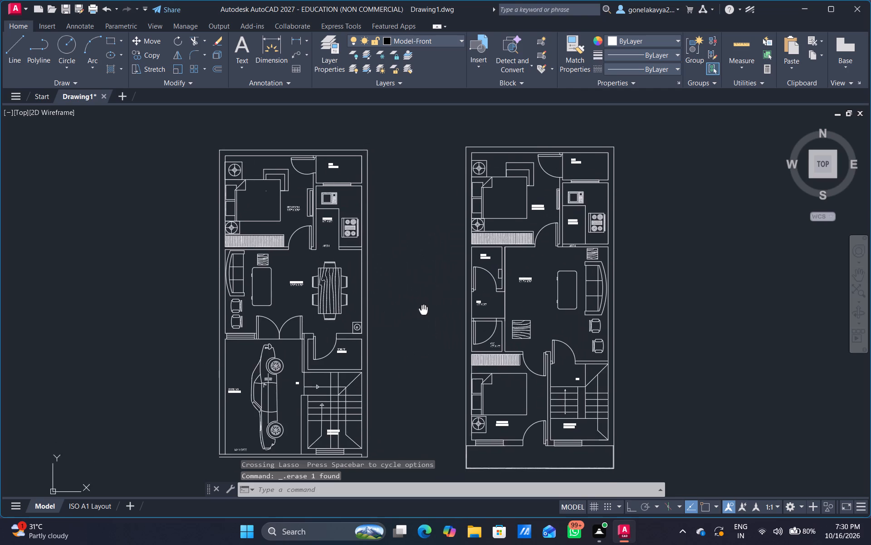
middle_click_drag(421, 317, 420, 323)
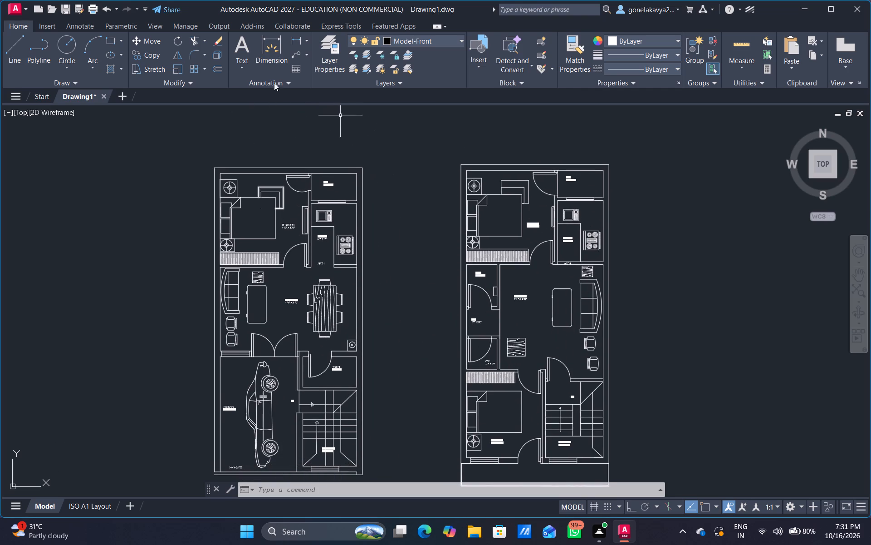
left_click_drag(268, 38, 280, 56)
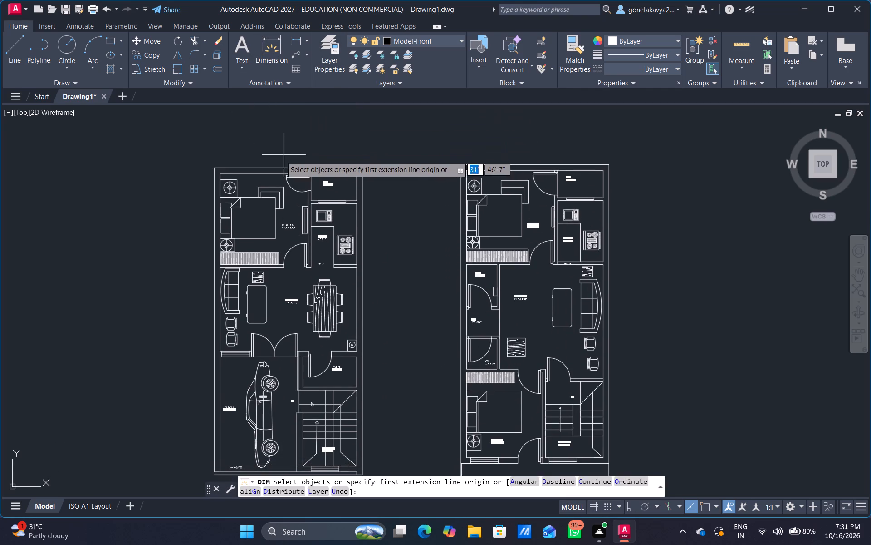
scroll(281, 157, "up", 2)
left_click_drag(296, 186, 297, 182)
left_click(300, 167)
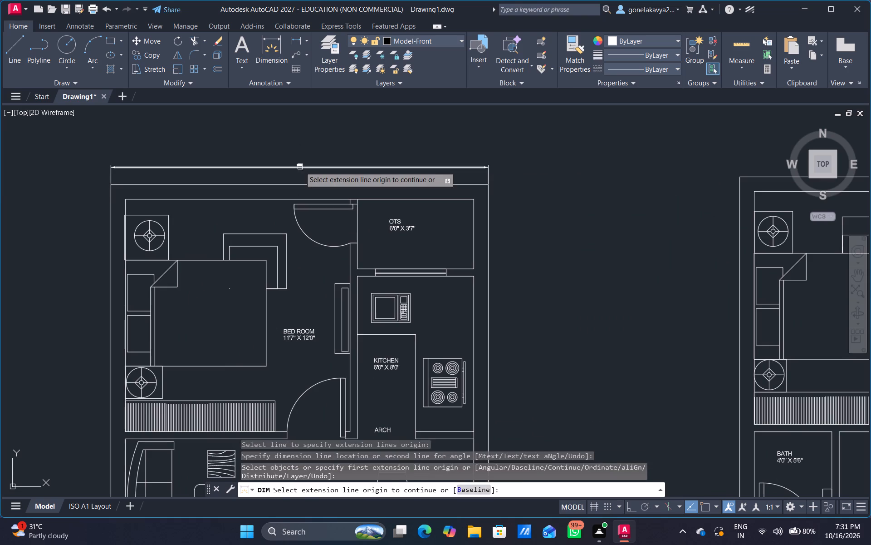
Dimension the left plan's overall length on both sides, placing each dimension outside its outer side wall.
scroll(300, 167, "up", 2)
scroll(310, 179, "down", 2)
scroll(317, 233, "down", 1)
middle_click_drag(317, 233, 321, 175)
left_click(193, 260)
left_click(162, 258)
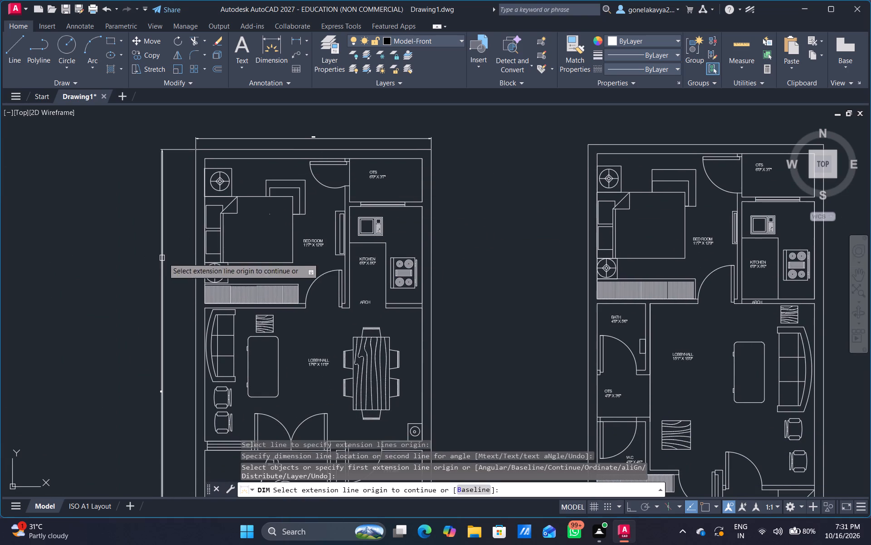
middle_click_drag(446, 310, 498, 0)
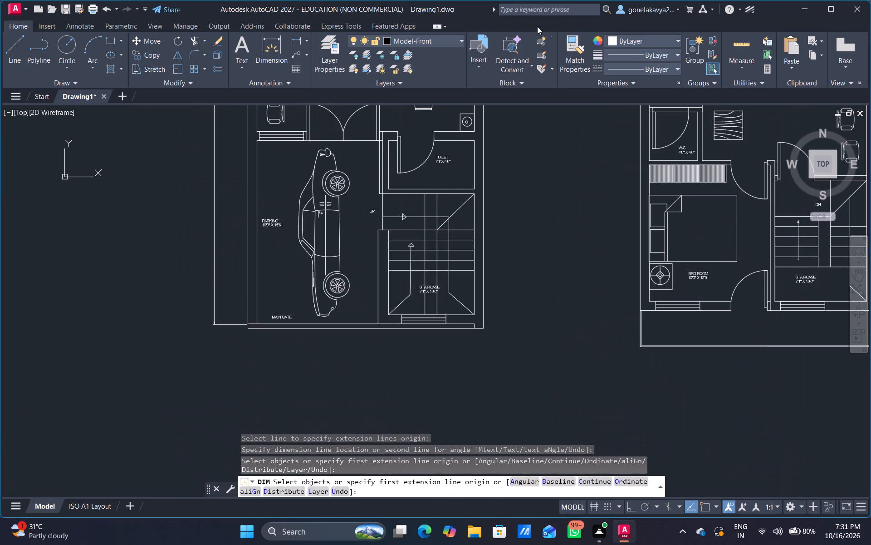
left_click(484, 222)
left_click(534, 221)
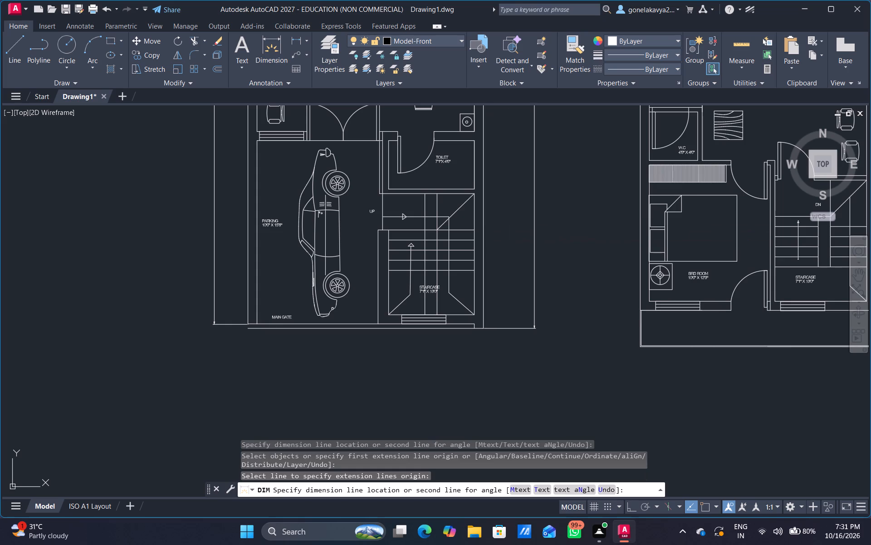
Dimension the right plan's overall length, including the bottom projection, just outside its left outer wall.
left_click(641, 260)
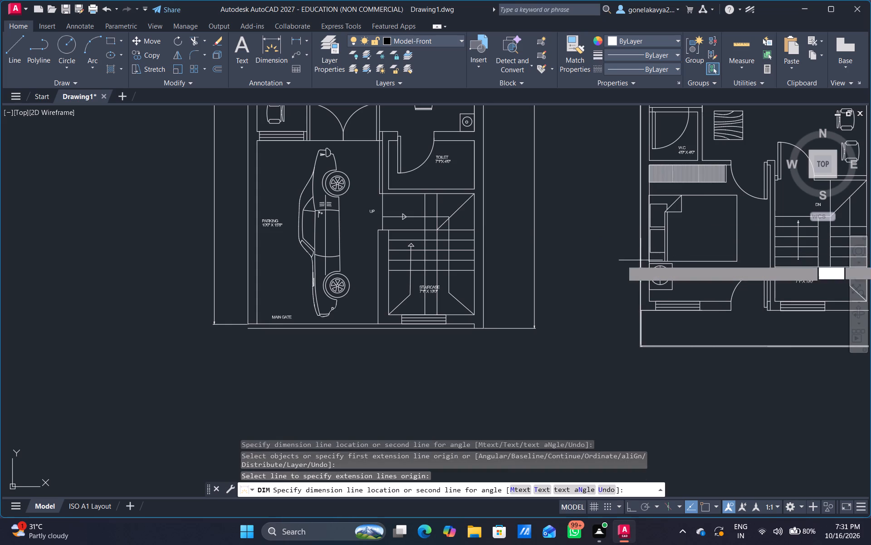
left_click_drag(625, 262, 616, 262)
left_click(616, 262)
scroll(640, 319, "up", 1)
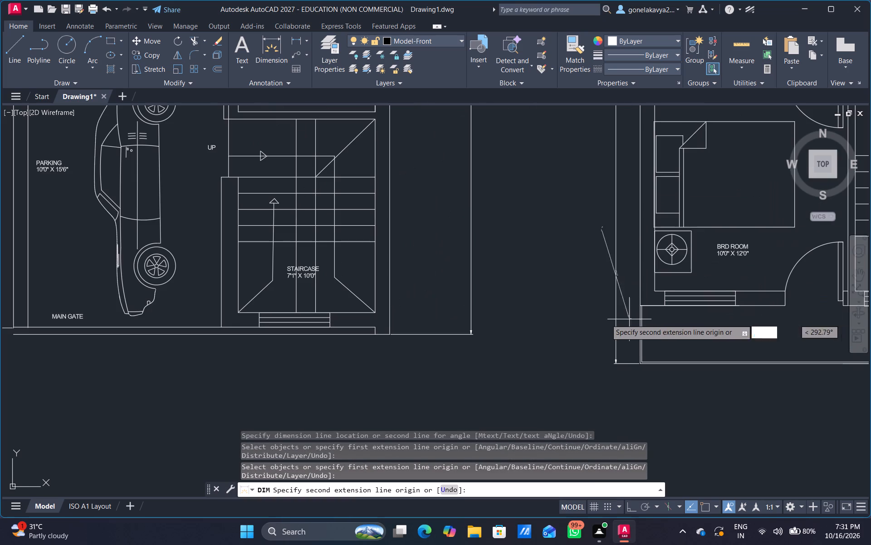
left_click(562, 305)
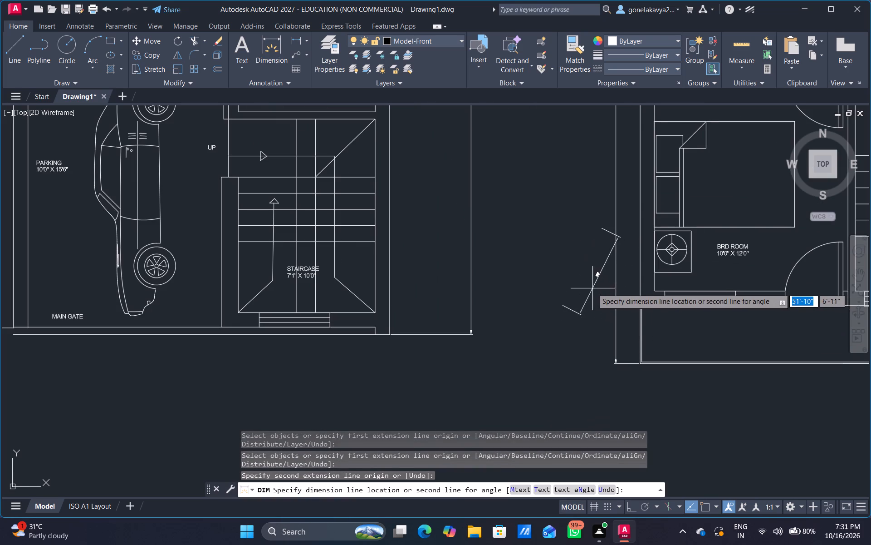
key("space")
Dimension the right plan's overall width, placing the dimension above its top outer wall.
middle_click_drag(626, 275, 264, 292)
scroll(264, 292, "down", 2)
middle_click_drag(348, 258, 292, 372)
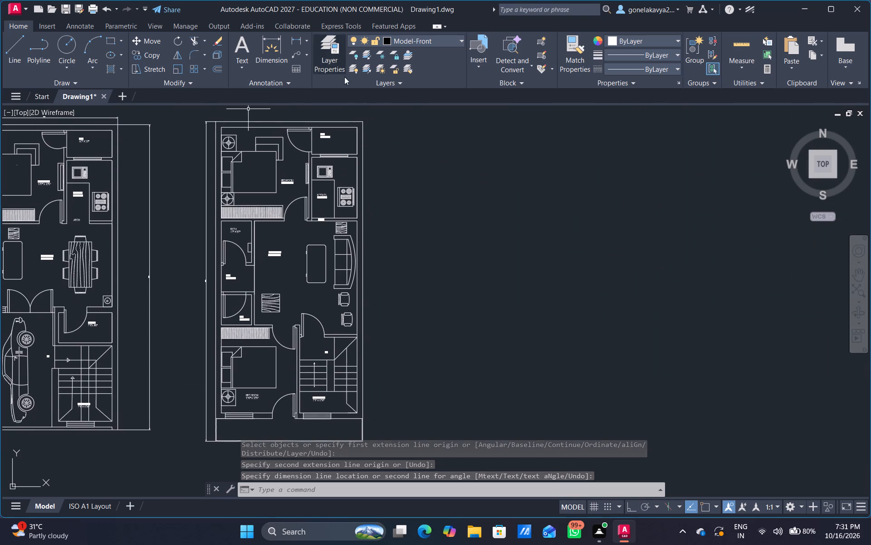
left_click(280, 46)
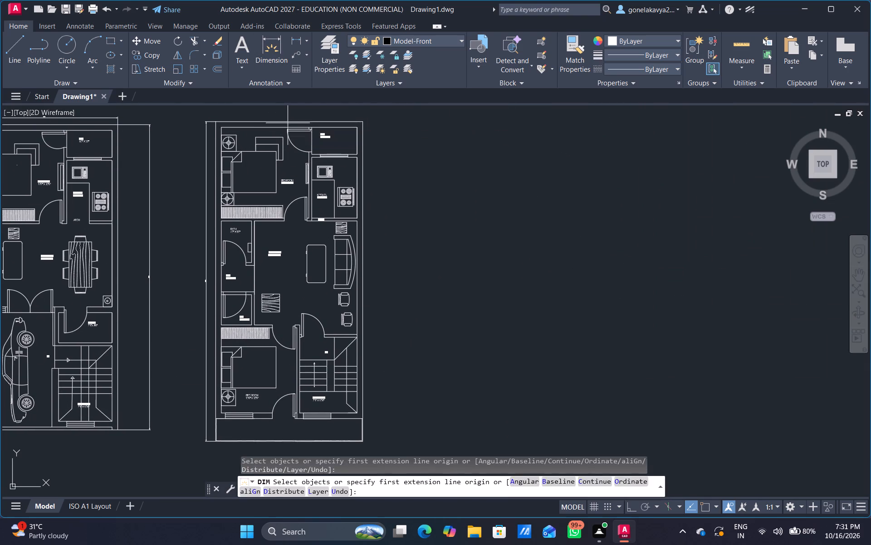
left_click(288, 121)
left_click(292, 111)
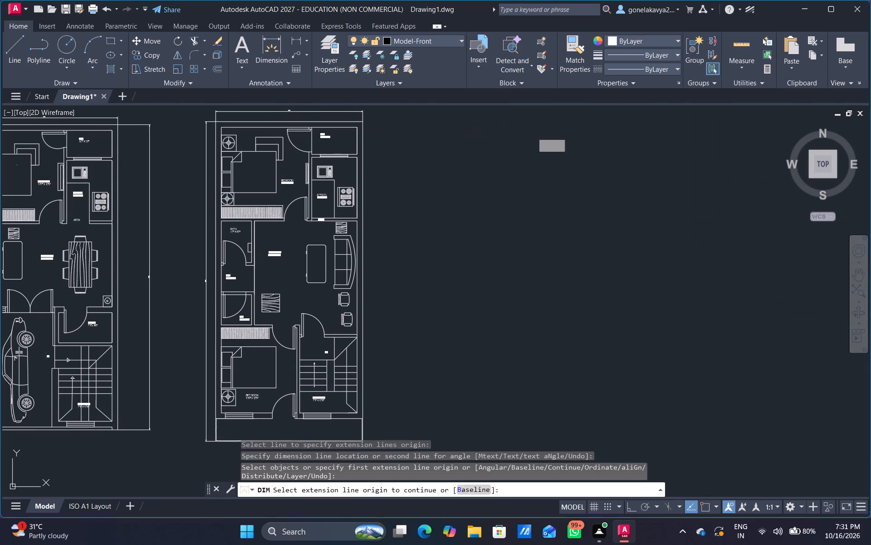
left_click_drag(365, 154, 371, 154)
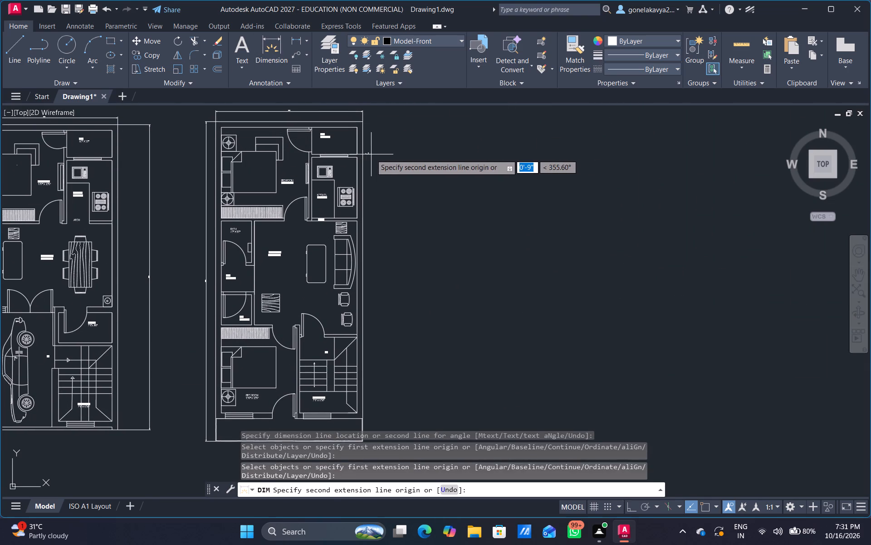
left_click(370, 157)
key("space")
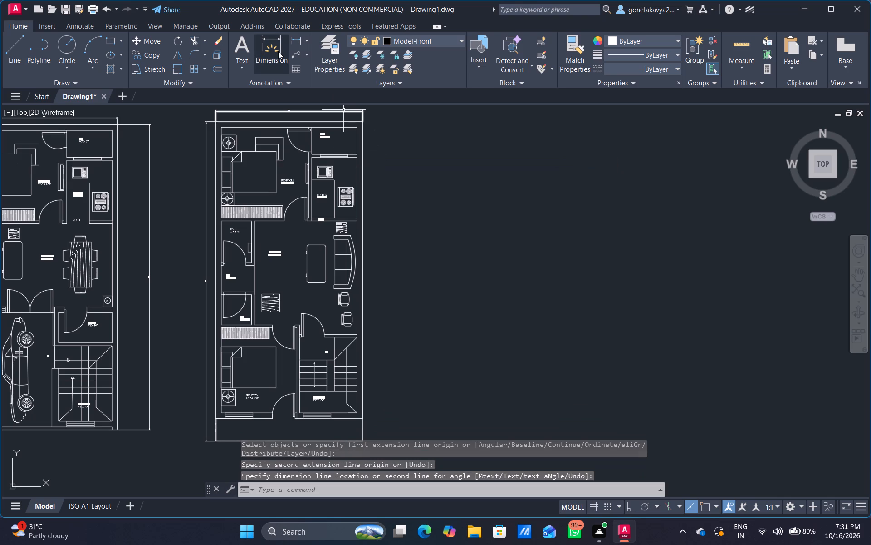
Dimension the right plan's overall length, including the bottom projection, outside its right outer wall.
left_click(278, 51)
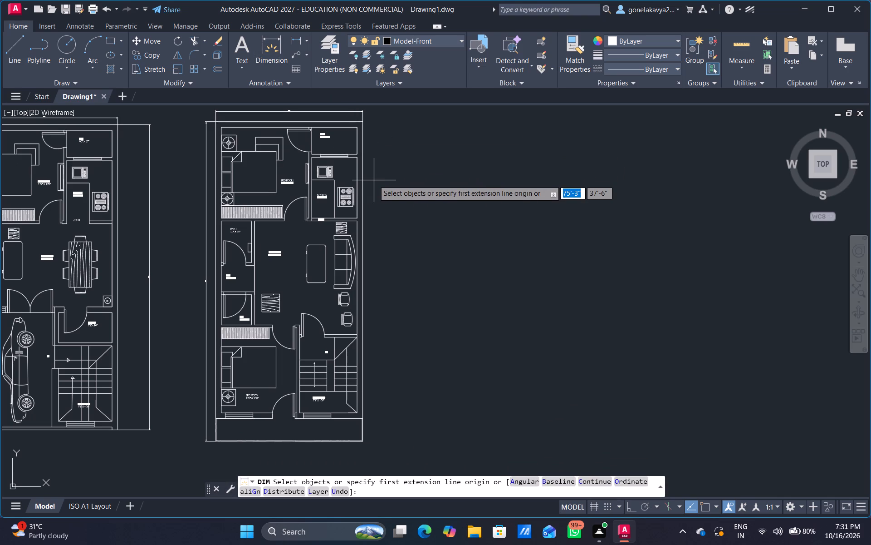
left_click(363, 193)
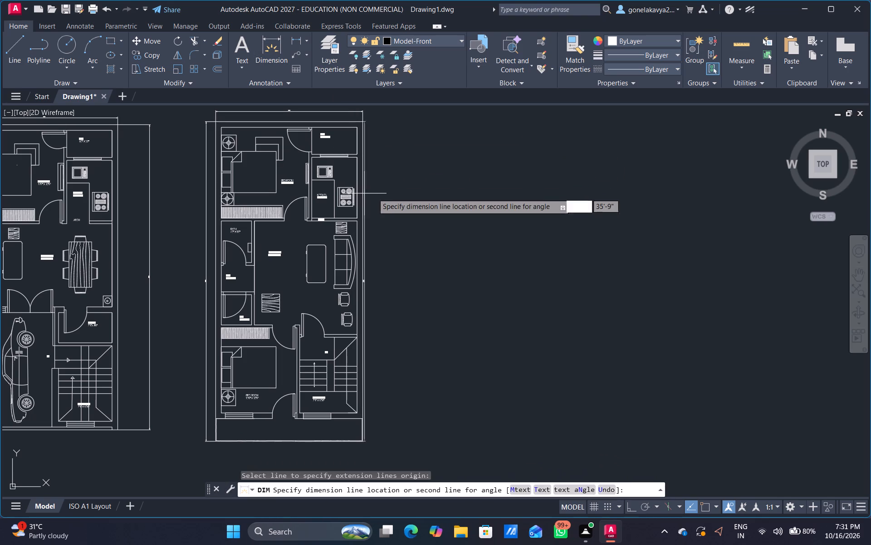
left_click(383, 193)
scroll(376, 211, "down", 1)
key("Escape")
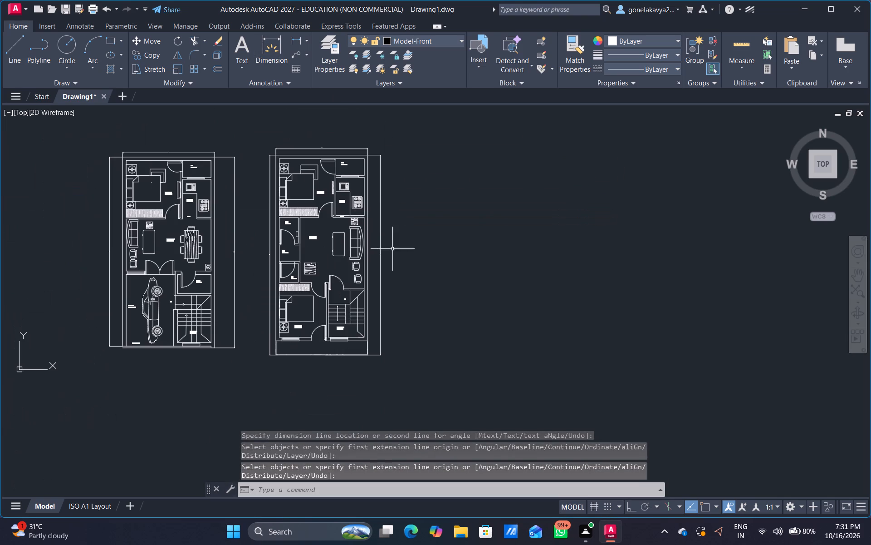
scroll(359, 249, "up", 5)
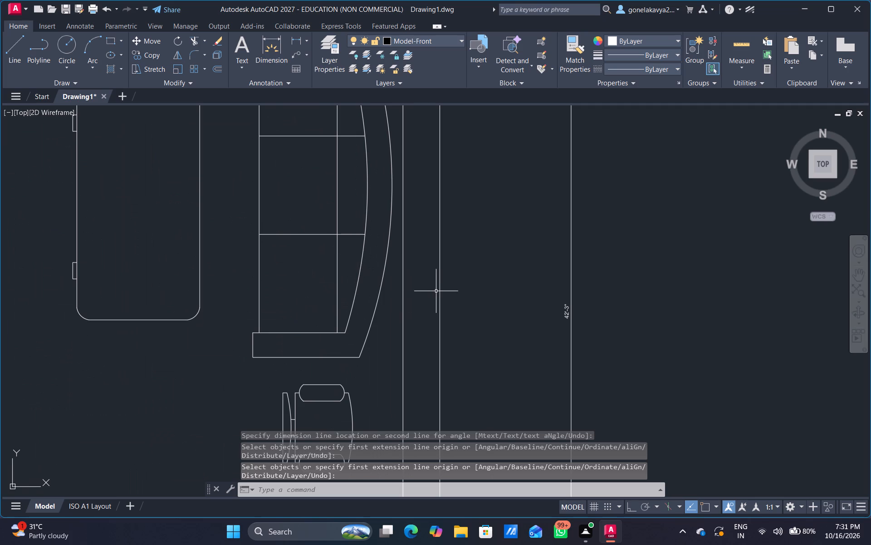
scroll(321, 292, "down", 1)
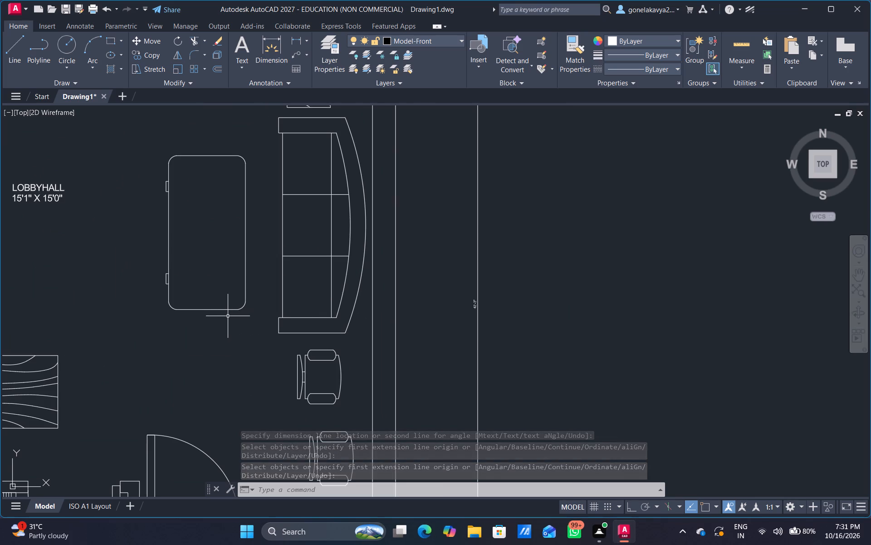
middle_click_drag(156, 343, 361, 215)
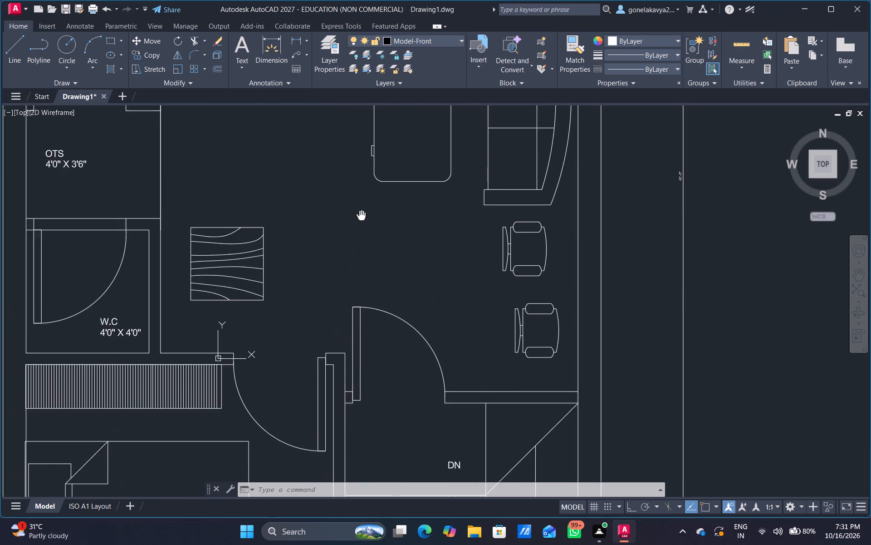
Look over the space between the two floor plans and the overall dimensions placed around each plan.
middle_click_drag(361, 215, 364, 216)
scroll(364, 216, "down", 2)
scroll(201, 216, "up", 2)
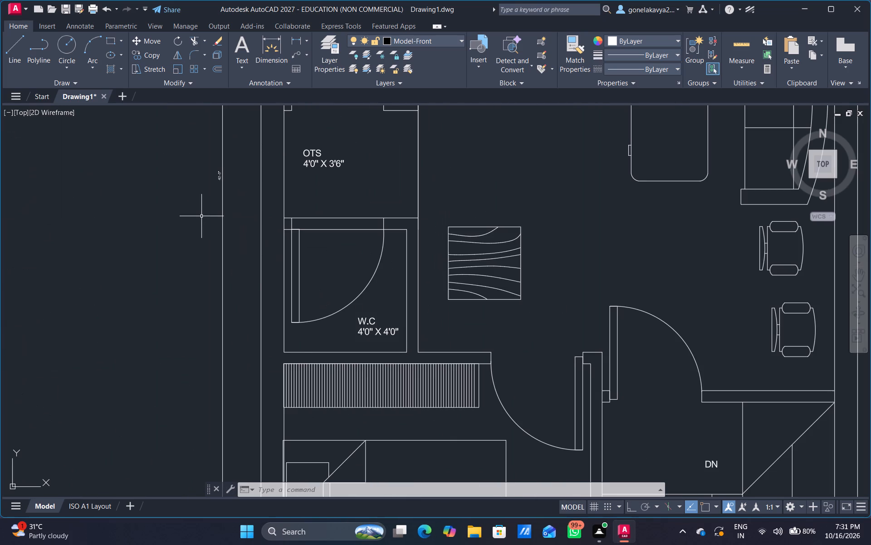
scroll(201, 216, "down", 2)
scroll(117, 257, "up", 2)
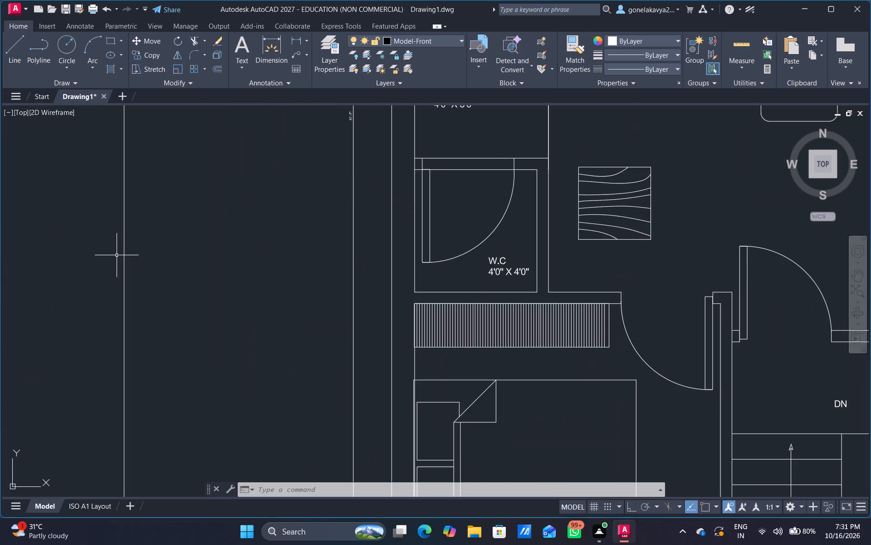
middle_click_drag(117, 255, 115, 328)
scroll(115, 328, "up", 1)
scroll(115, 328, "down", 5)
middle_click_drag(111, 329, 245, 309)
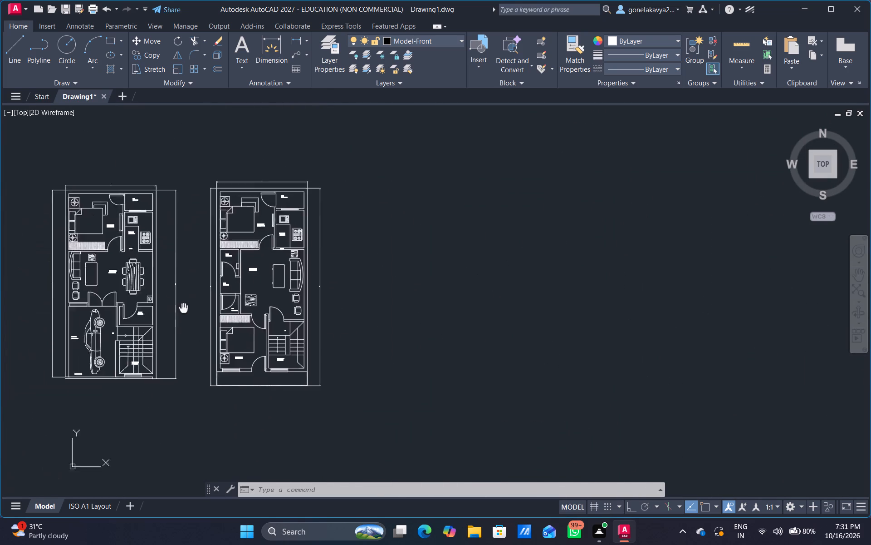
middle_click_drag(245, 309, 362, 304)
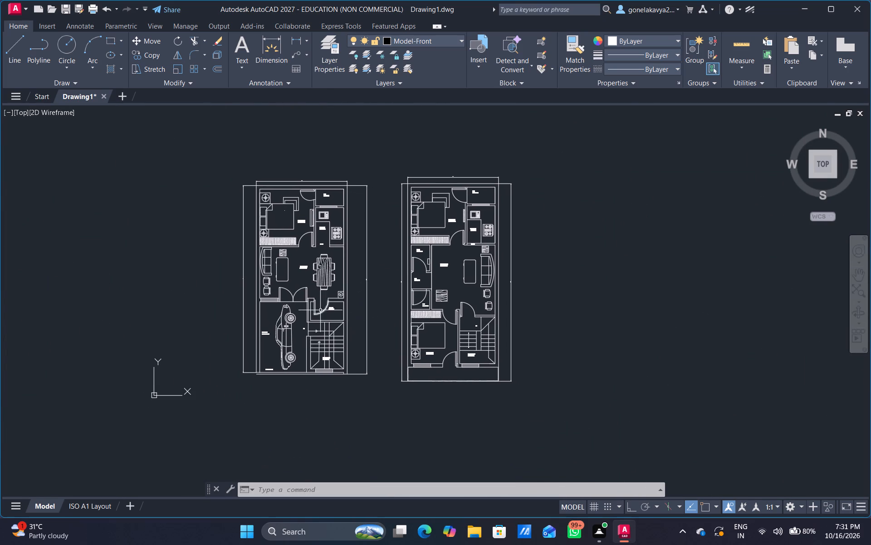
Extend the left plan's inner and outer left wall lines to the bottom outer wall line at the main gate corner.
scroll(282, 363, "up", 2)
middle_click_drag(274, 365, 328, 241)
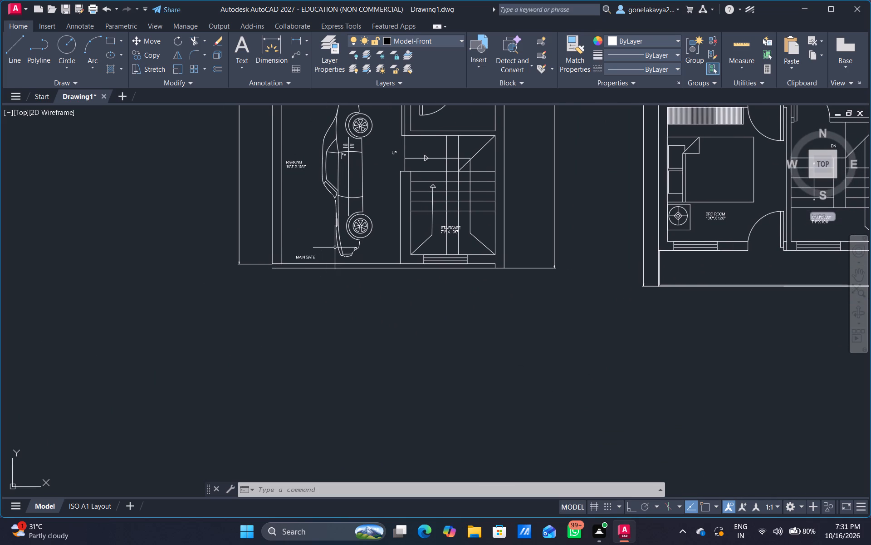
scroll(311, 258, "up", 2)
middle_click_drag(315, 217, 294, 271)
key("Escape")
type("EX")
key("space")
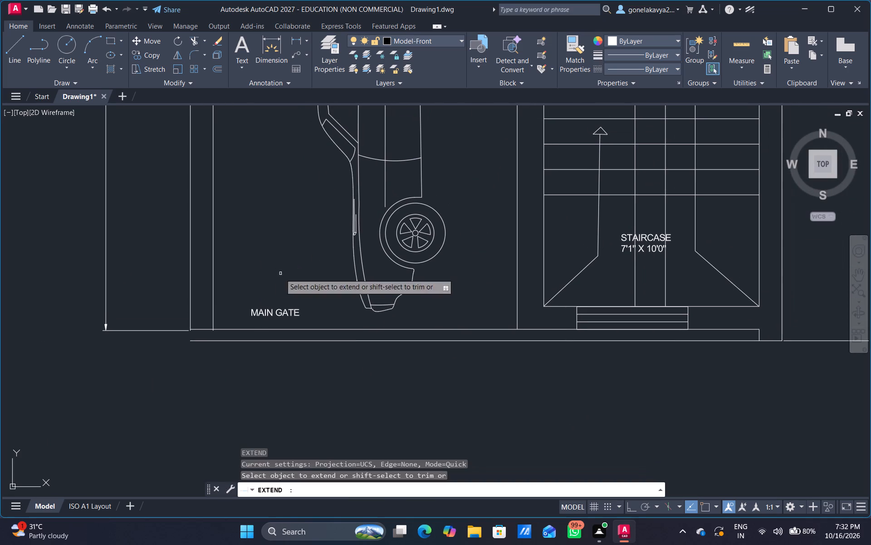
left_click(214, 305)
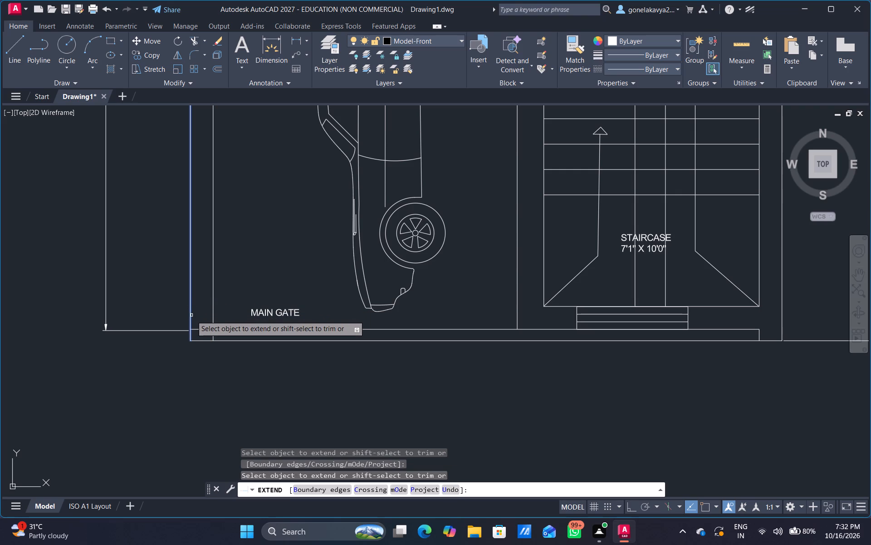
left_click(191, 316)
scroll(573, 407, "down", 1)
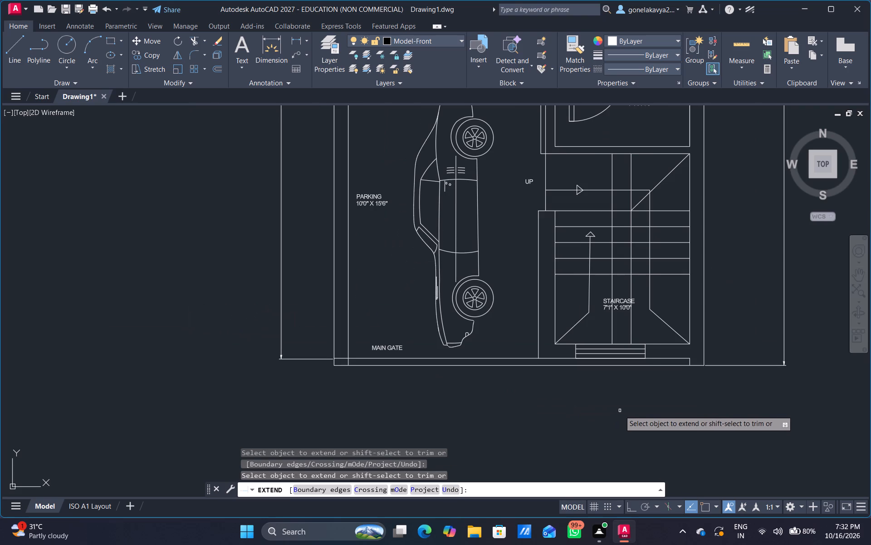
scroll(611, 403, "up", 1)
key("Escape")
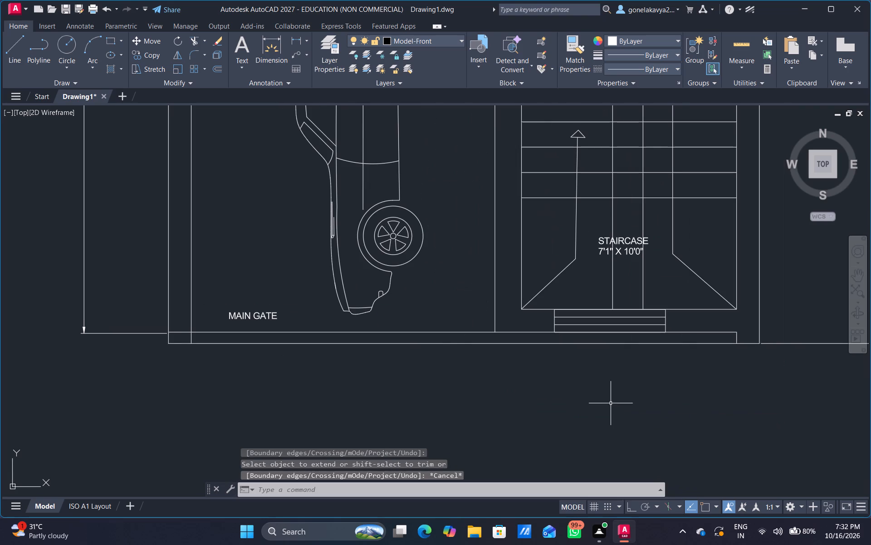
Trim the wall line ends that cross inside the wall thickness at the left plan's main gate corner.
type("TR")
key("space")
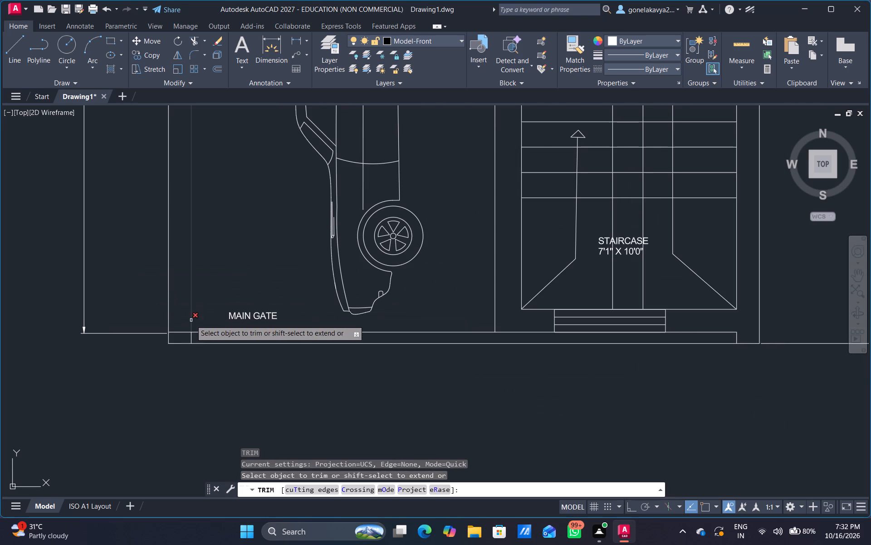
scroll(181, 322, "up", 3)
left_click_drag(169, 341, 257, 400)
scroll(289, 402, "down", 3)
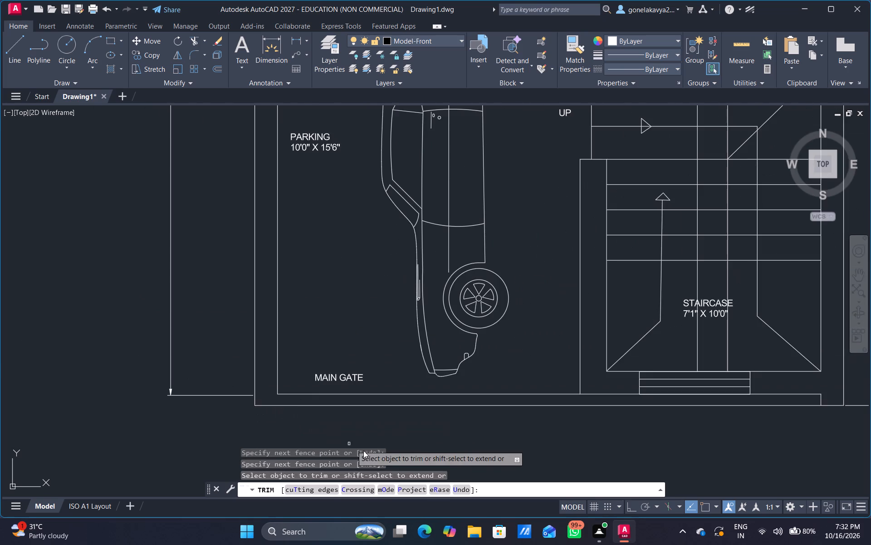
scroll(367, 444, "down", 2)
scroll(524, 411, "down", 2)
middle_click_drag(587, 414, 531, 372)
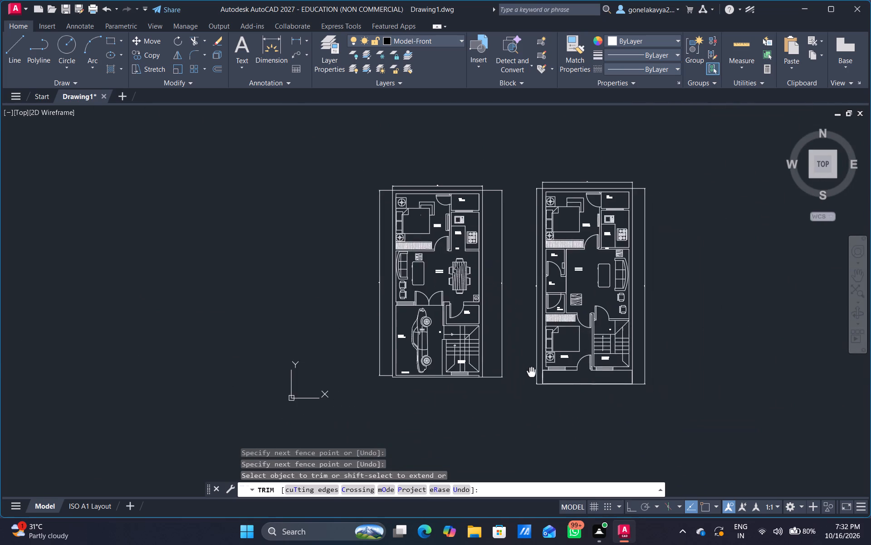
middle_click_drag(531, 372, 477, 380)
key("Escape")
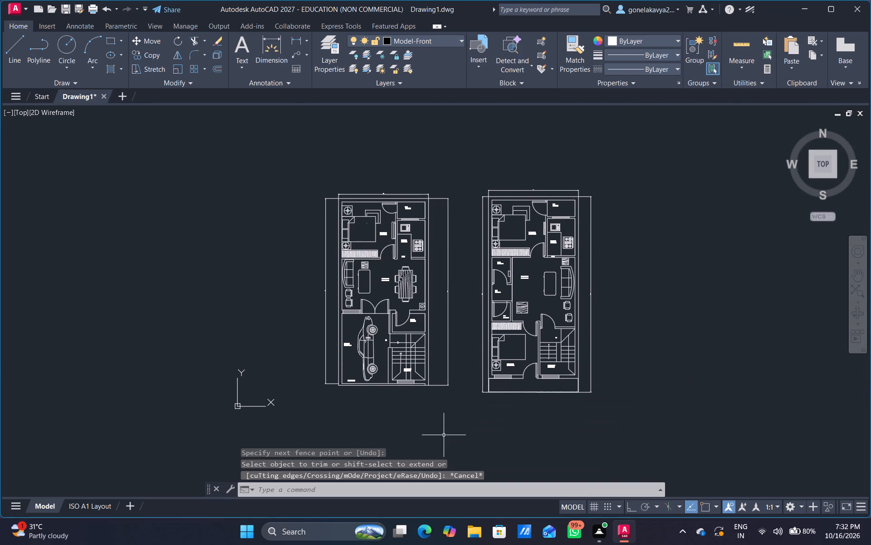
Save the drawing to the Desktop as GROUND FLOOR FIRST FLOOR 16.
key("ctrl+s")
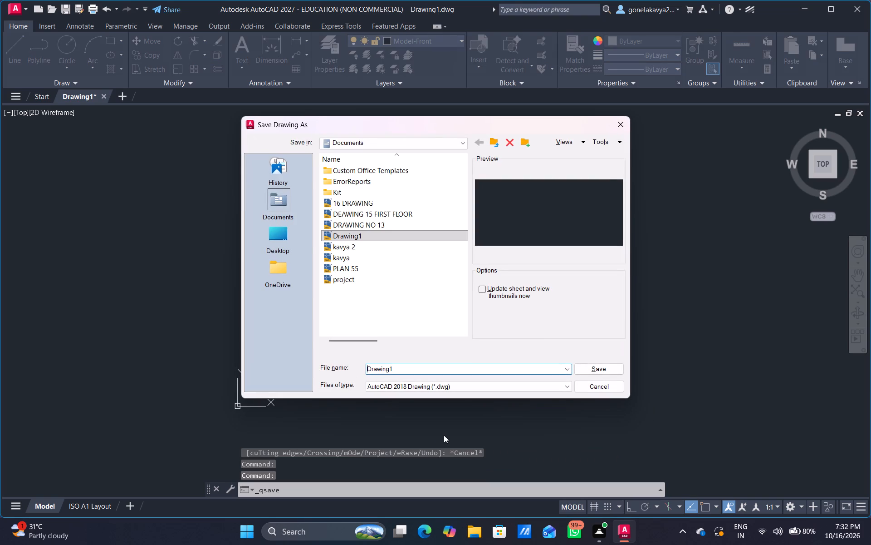
key("BackSpace")
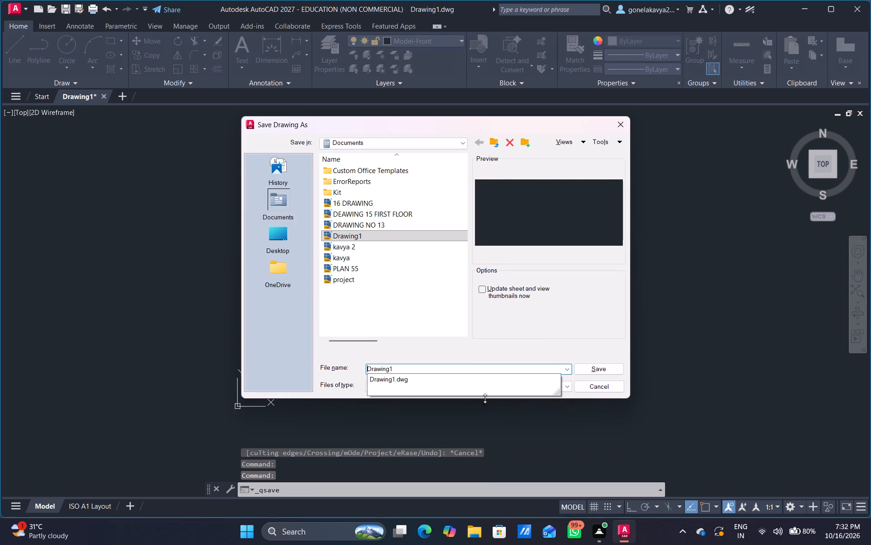
left_click(270, 233)
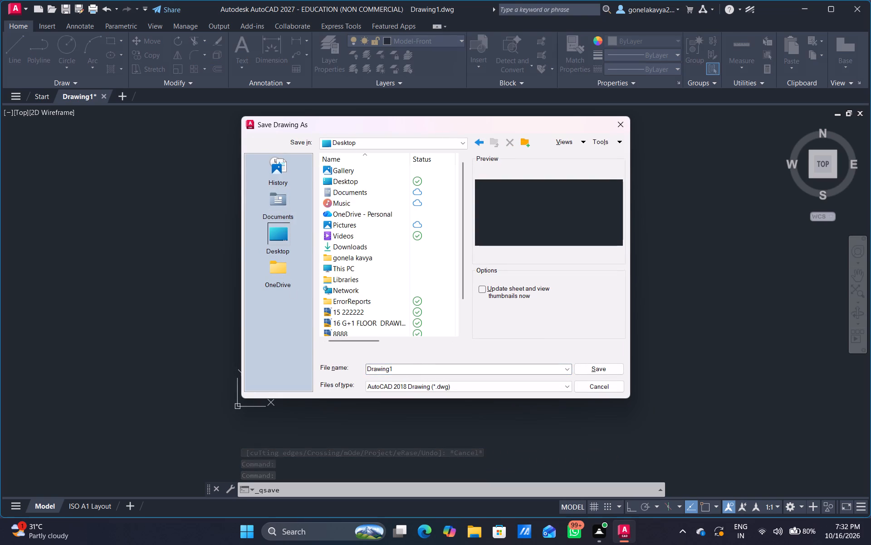
left_click(426, 371)
key("BackSpace")
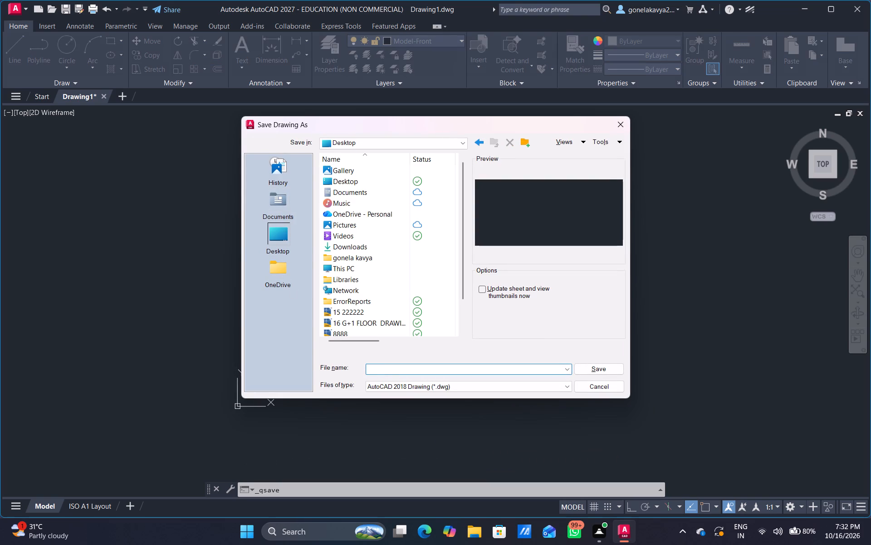
key("p")
key("BackSpace")
key("BackSpace")
type("GROUND FLOOR FI")
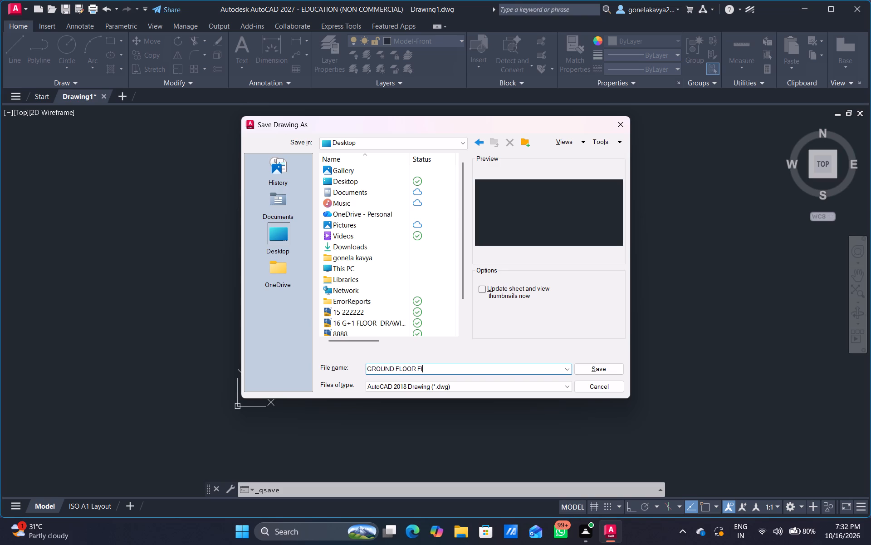
type("RST FLLOR")
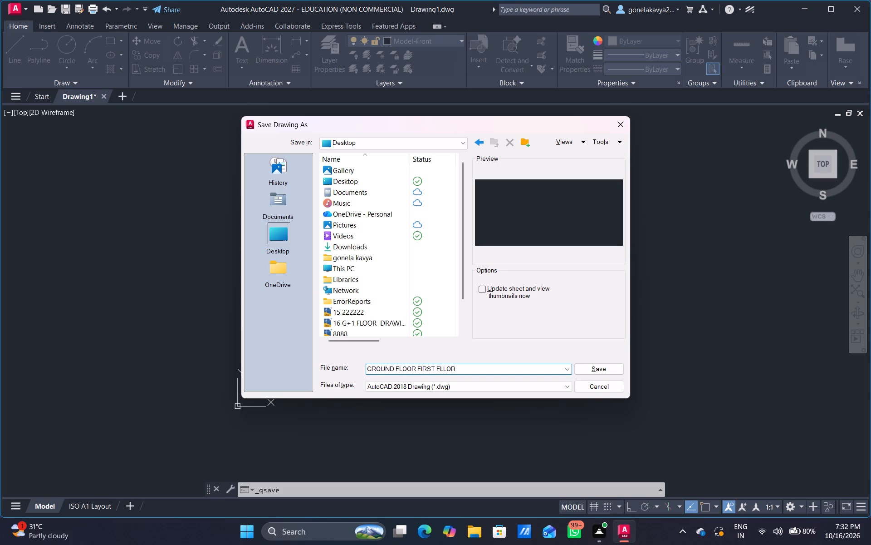
key("BackSpace")
key("BackSpace")
key("BackSpace")
type("OOR 16")
left_click_drag(426, 371, 592, 471)
left_click(611, 368)
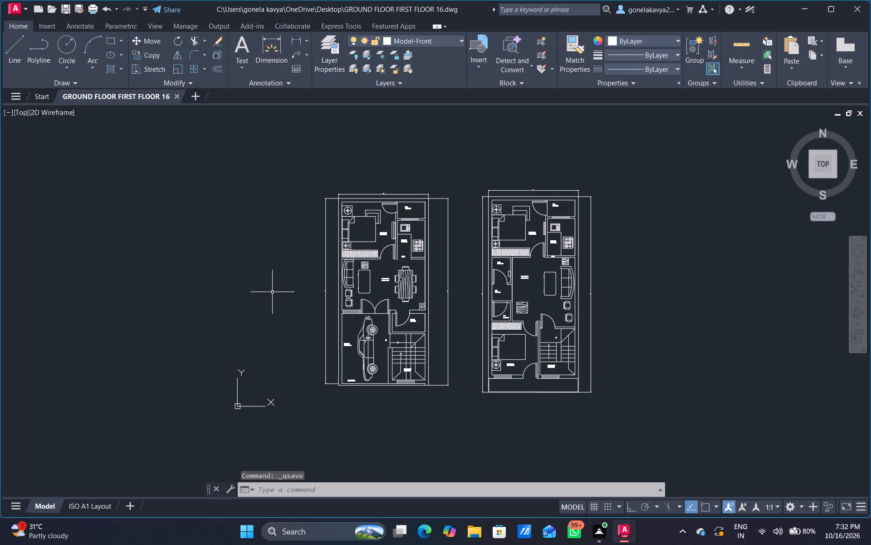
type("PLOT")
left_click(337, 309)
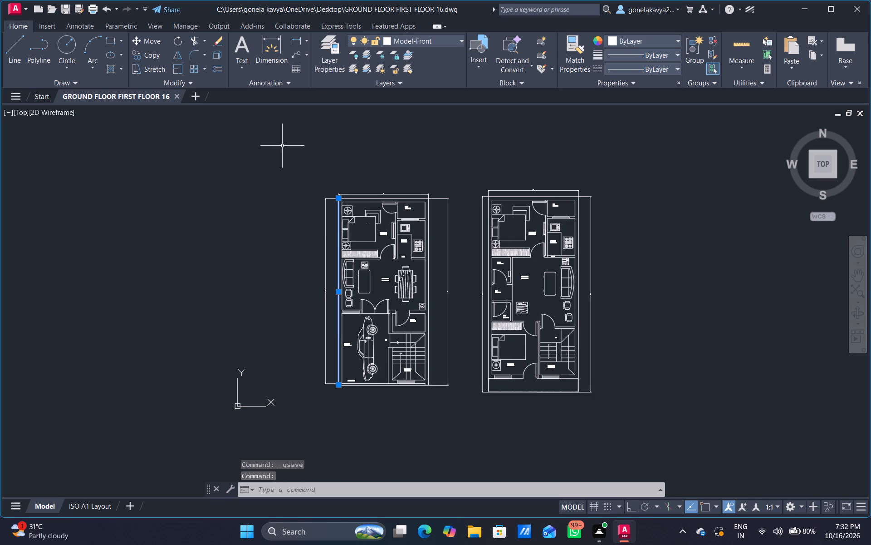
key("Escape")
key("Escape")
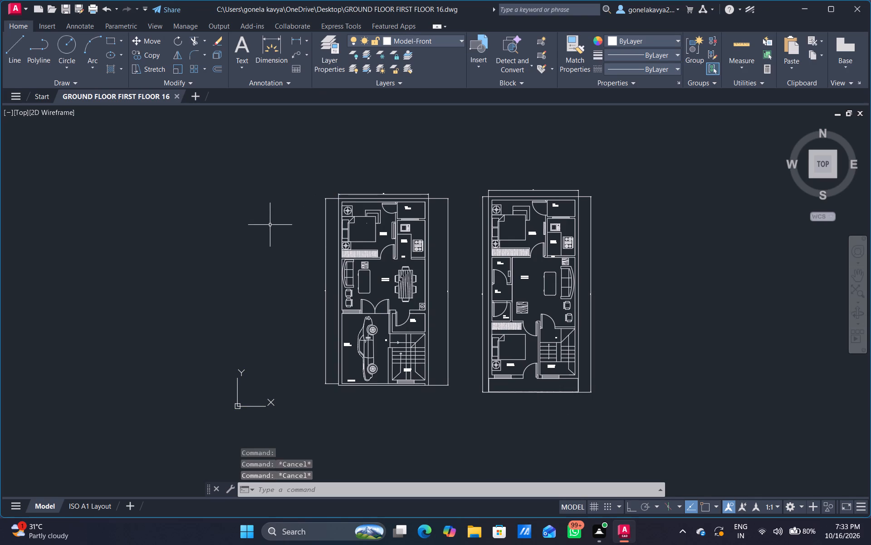
Set up a plot to DWG To PDF.pc3 with a Window plot area enclosing both floor plans.
key("p")
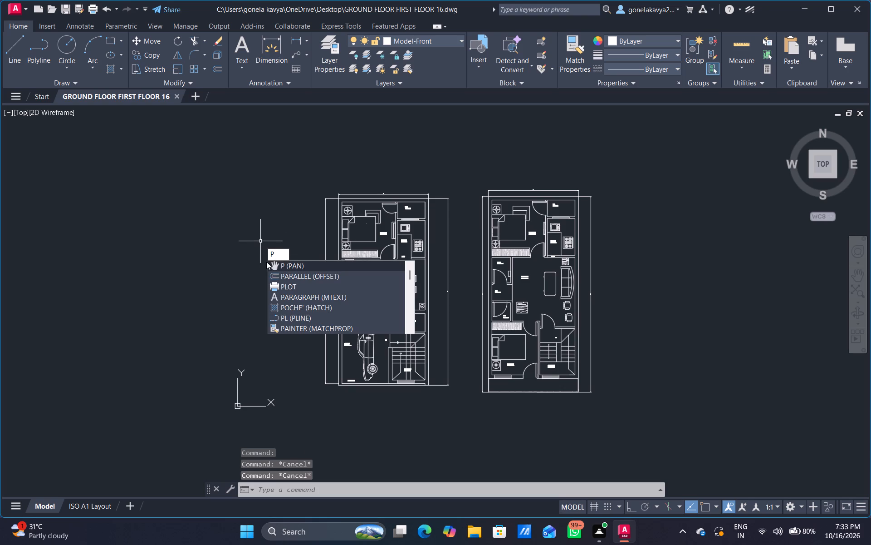
left_click(293, 283)
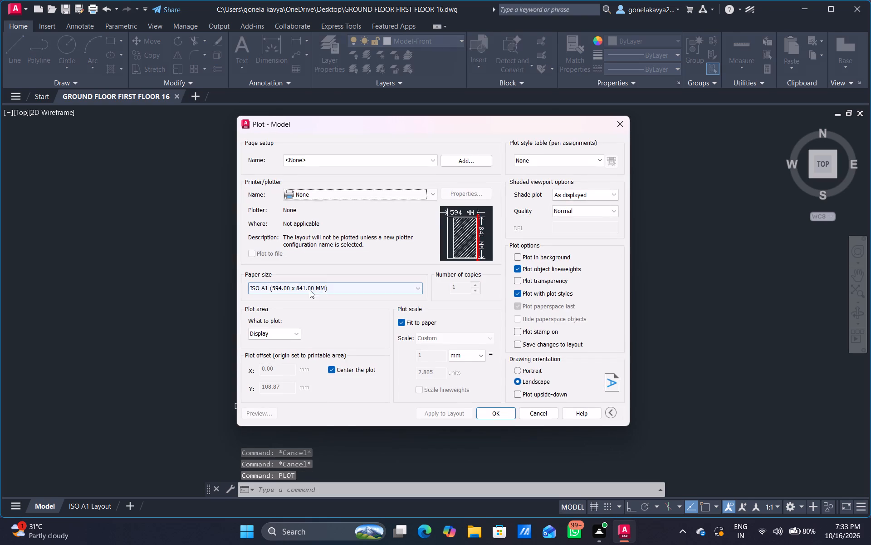
left_click(339, 192)
left_click(303, 316)
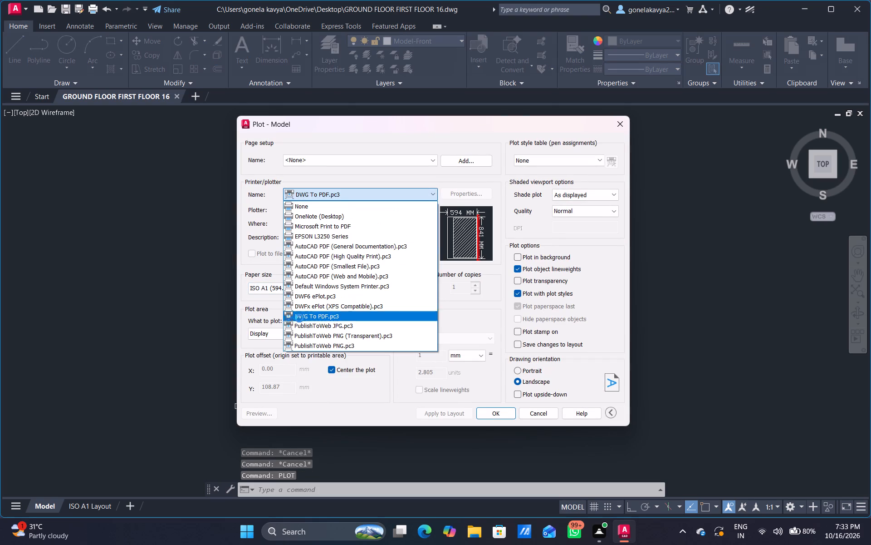
left_click(273, 332)
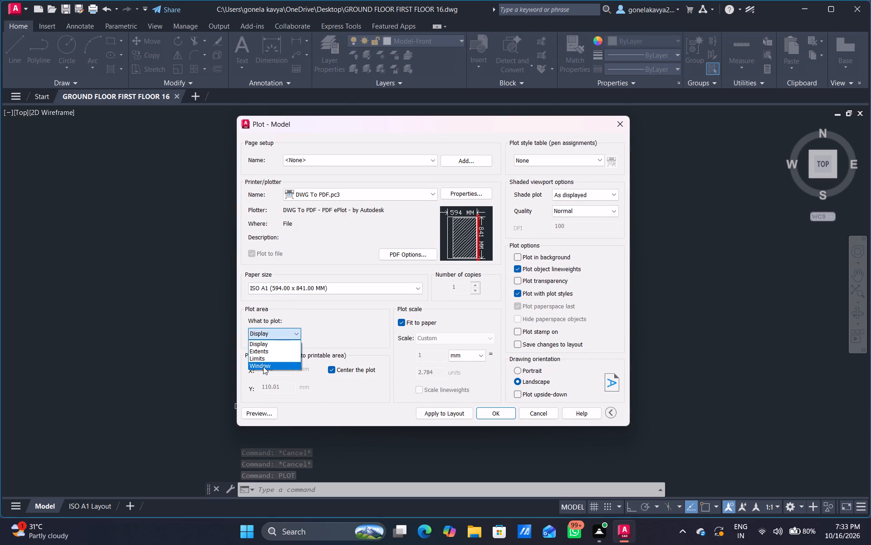
left_click(264, 366)
left_click_drag(303, 155, 294, 225)
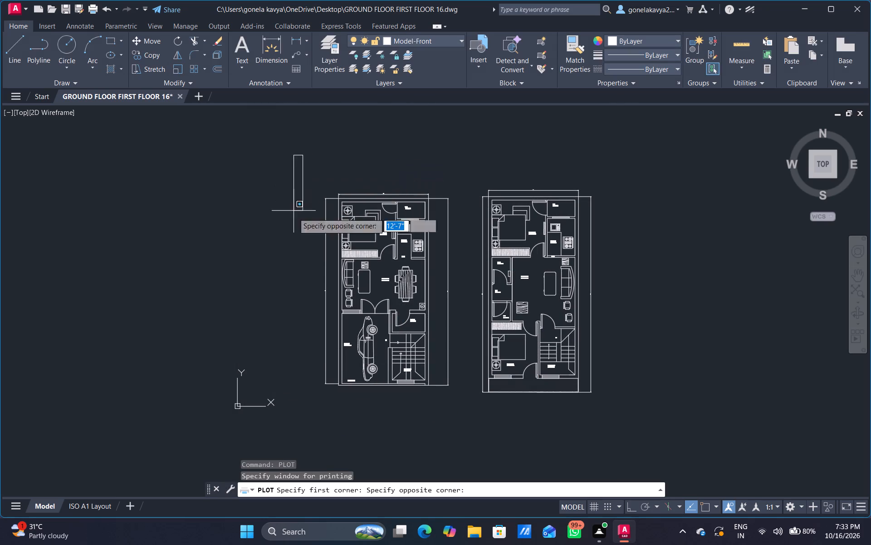
left_click_drag(294, 225, 295, 252)
left_click(637, 443)
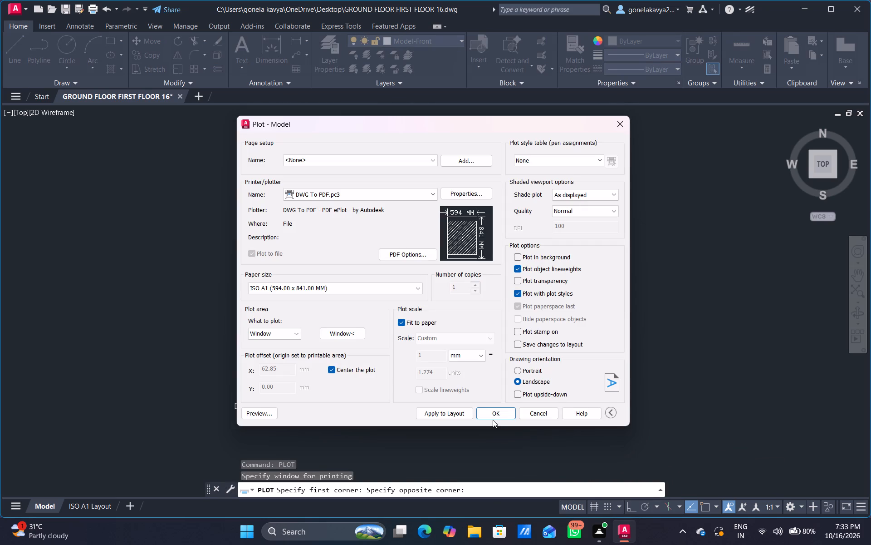
middle_click_drag(480, 440, 479, 382)
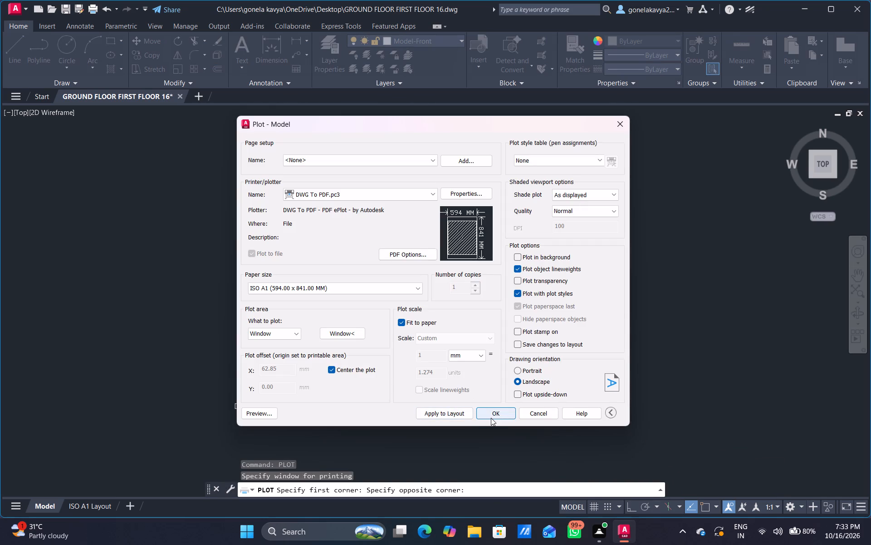
Plot the window to a PDF in Documents named PDF OF 16 GROUND FLOOR AND FIRST FLOOR.
left_click(495, 415)
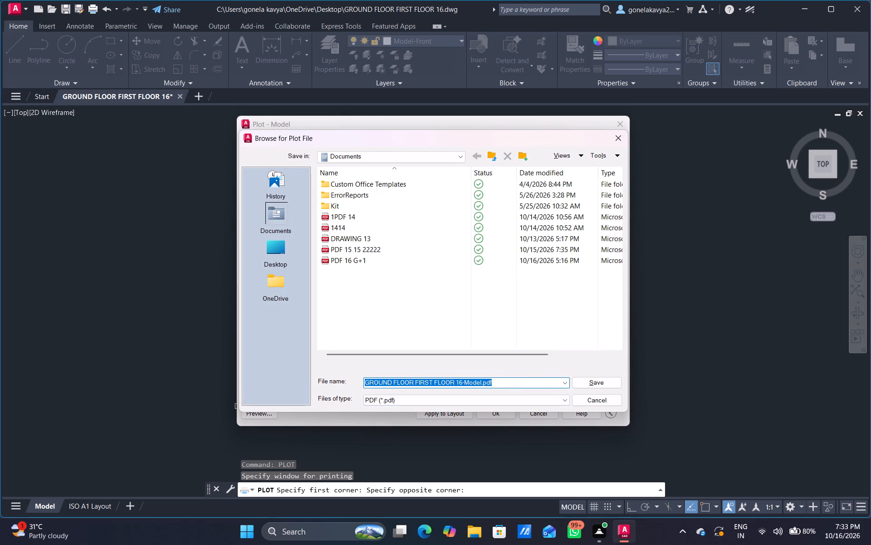
key("BackSpace")
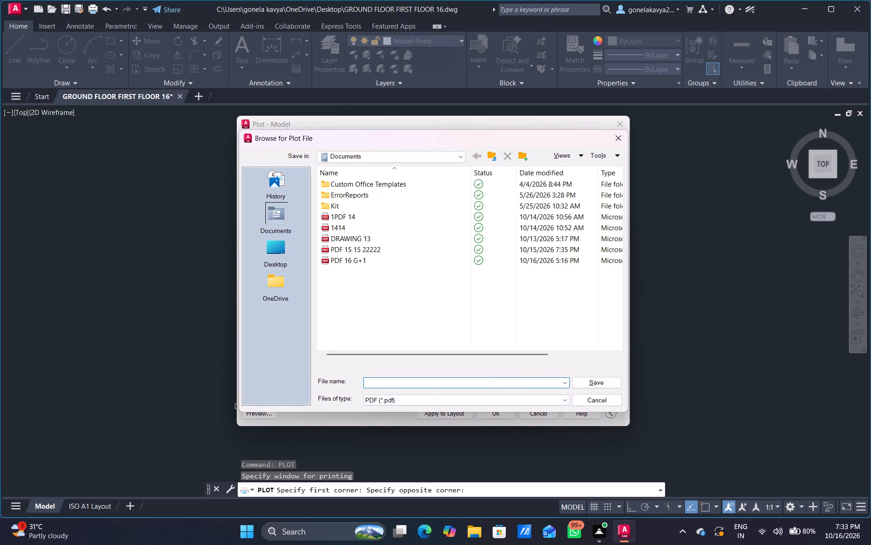
type("PDF")
key("space")
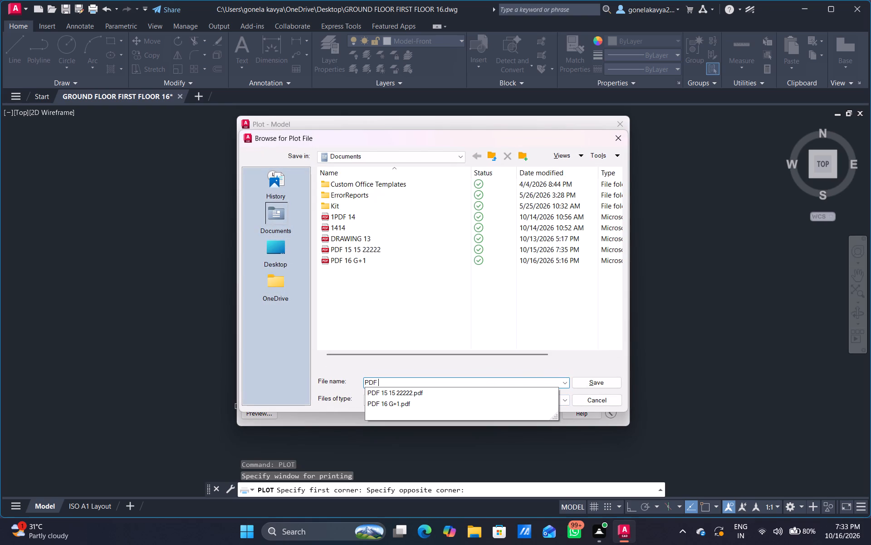
type("OF 16")
key("space")
type("GROUN")
key("space")
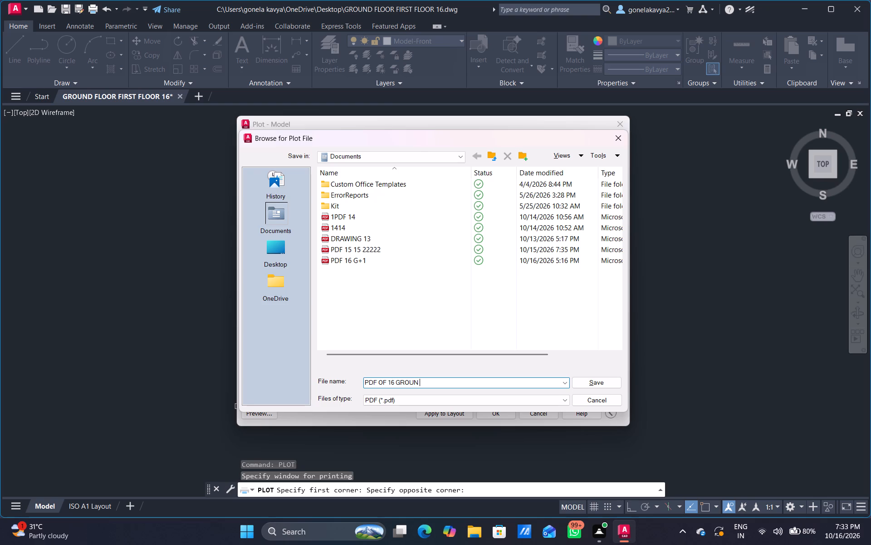
key("BackSpace")
type("D")
key("space")
key("space")
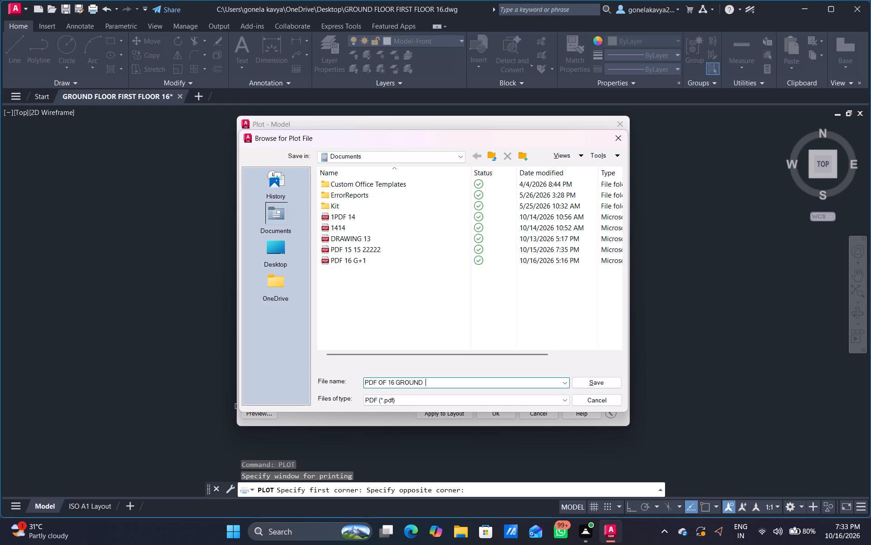
type("FLOOR ANF")
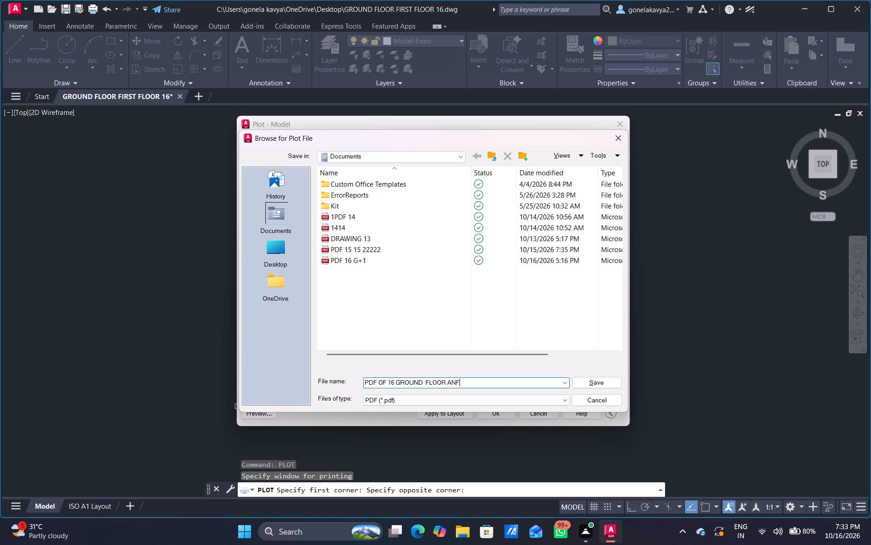
key("BackSpace")
type("D FIRST FLOOR")
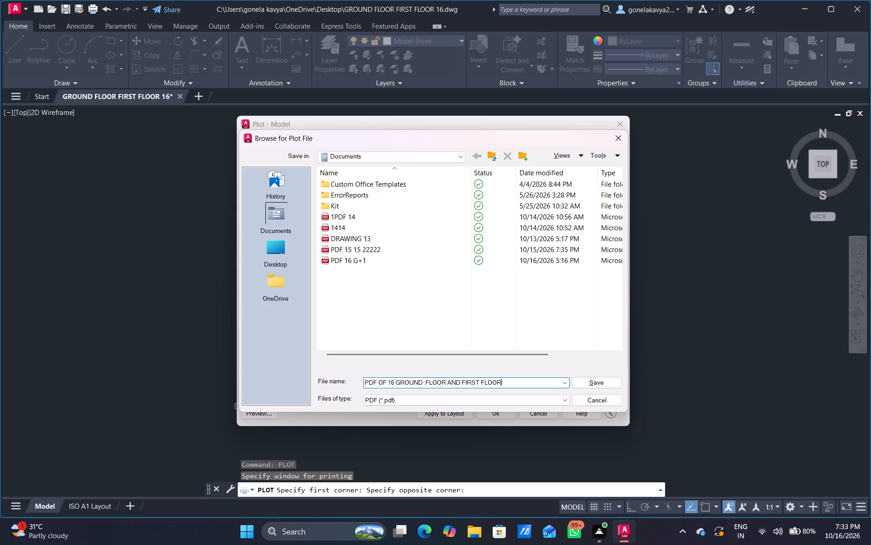
left_click(610, 384)
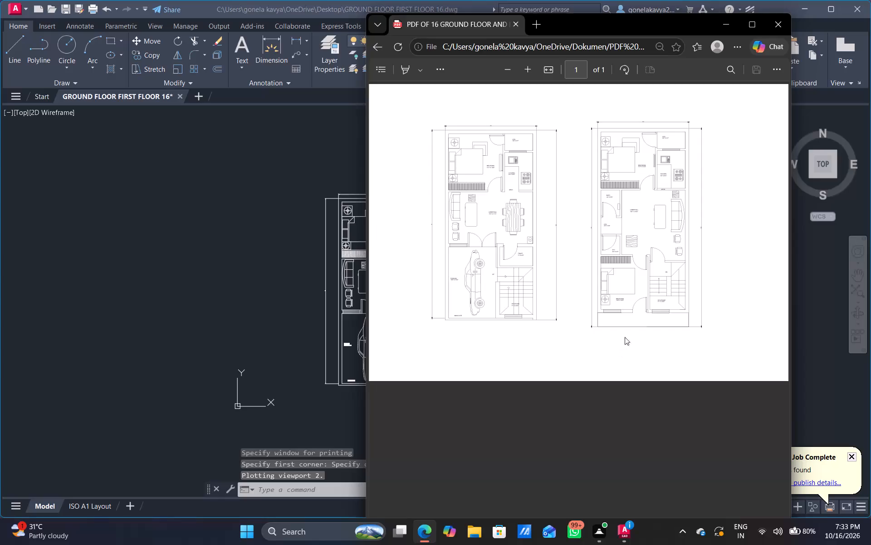
Check both floor plans in the plotted PDF in Microsoft Edge and close it to return to AutoCAD.
scroll(618, 234, "up", 2)
scroll(608, 244, "down", 2)
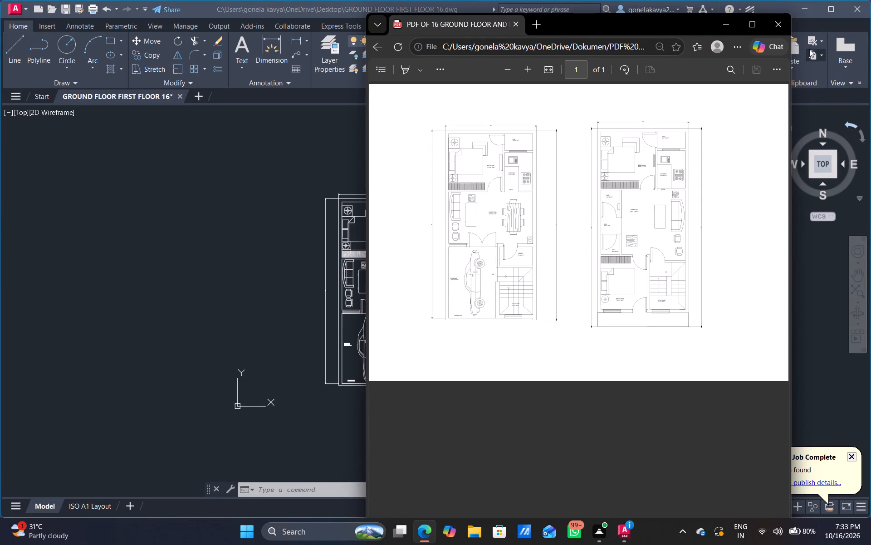
left_click(783, 32)
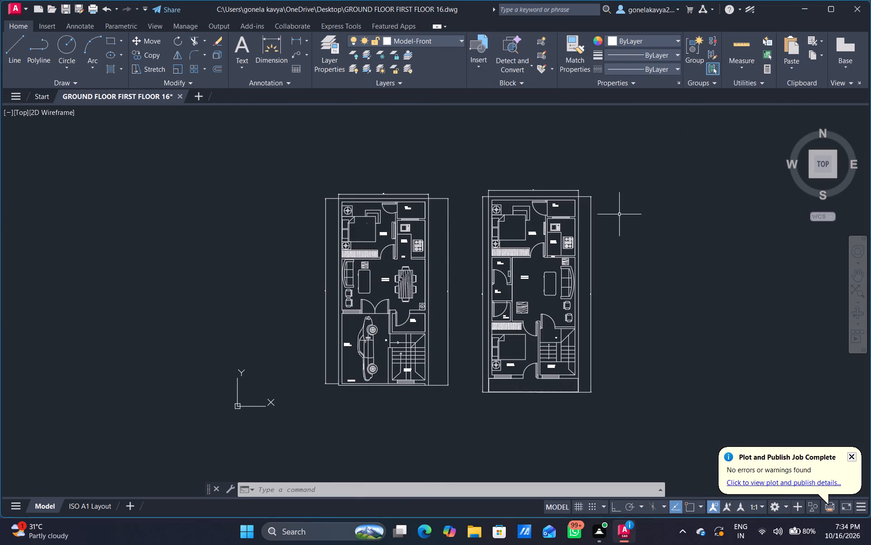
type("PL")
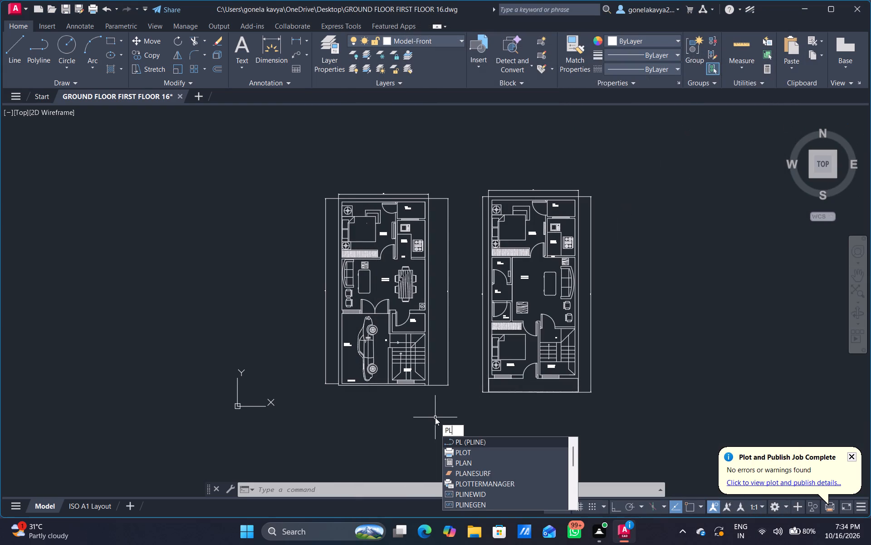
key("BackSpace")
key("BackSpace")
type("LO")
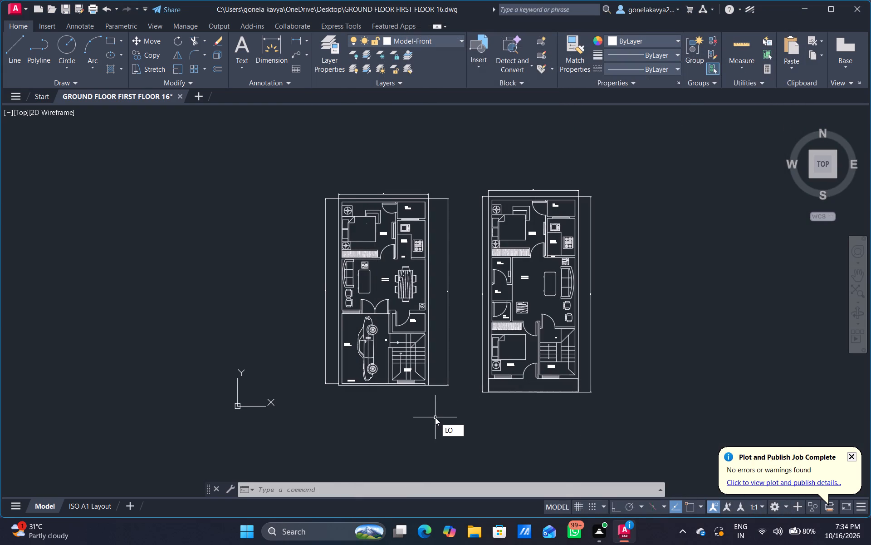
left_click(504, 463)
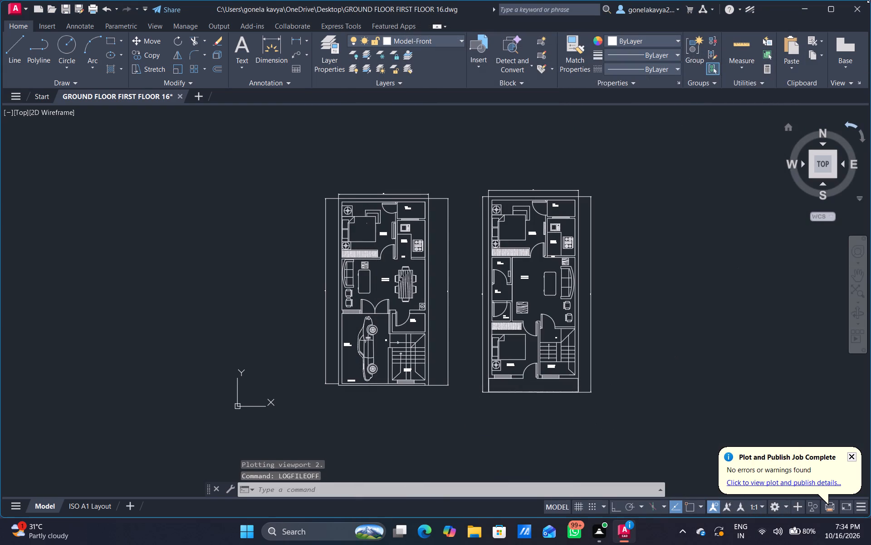
Quit AutoCAD and save the changes to GROUND FLOOR FIRST FLOOR 16.
left_click(849, 12)
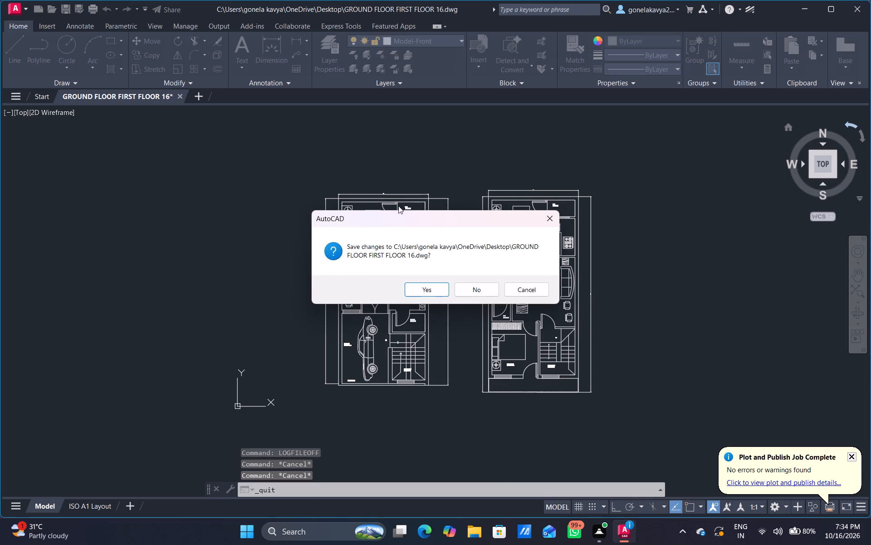
left_click(421, 284)
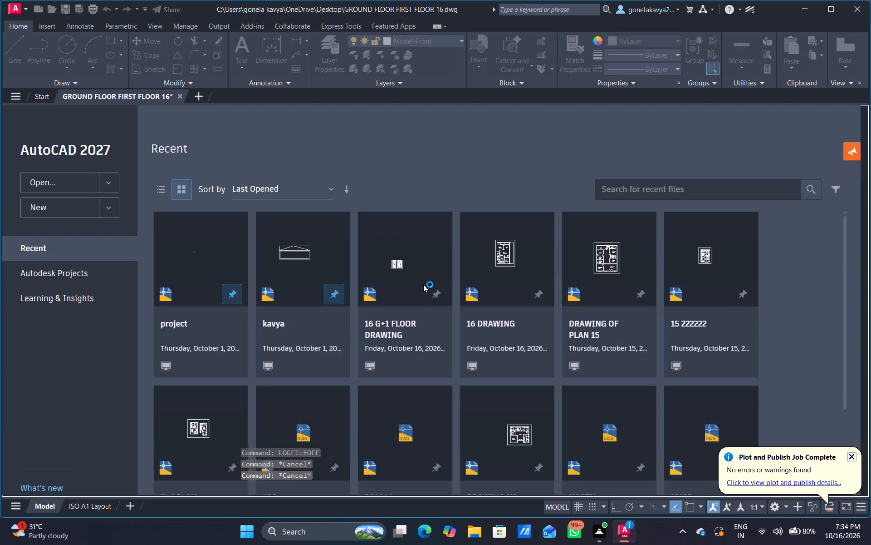